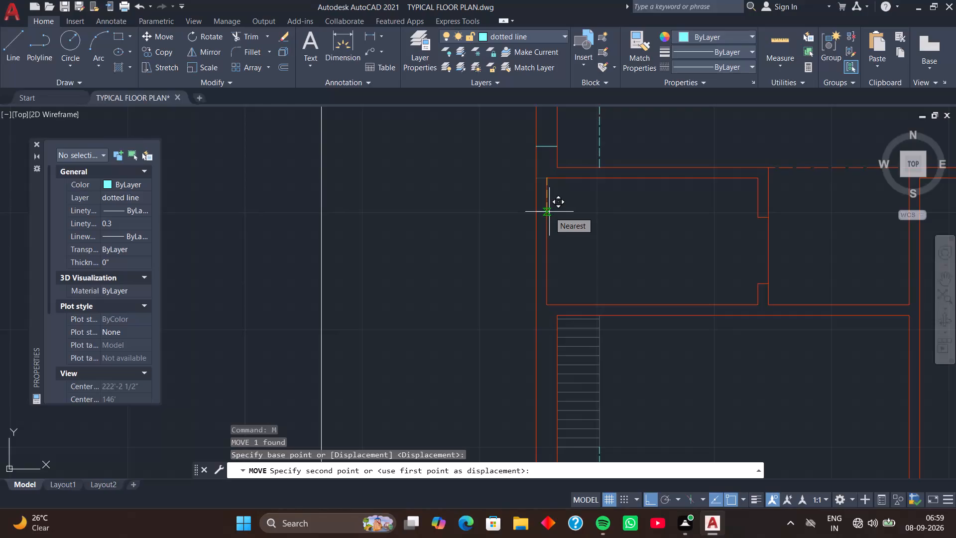
Place the small room's 4 1/2" wall line 1'-3" south of its starting corner on the west wall.
text(1'3)
key(Return)
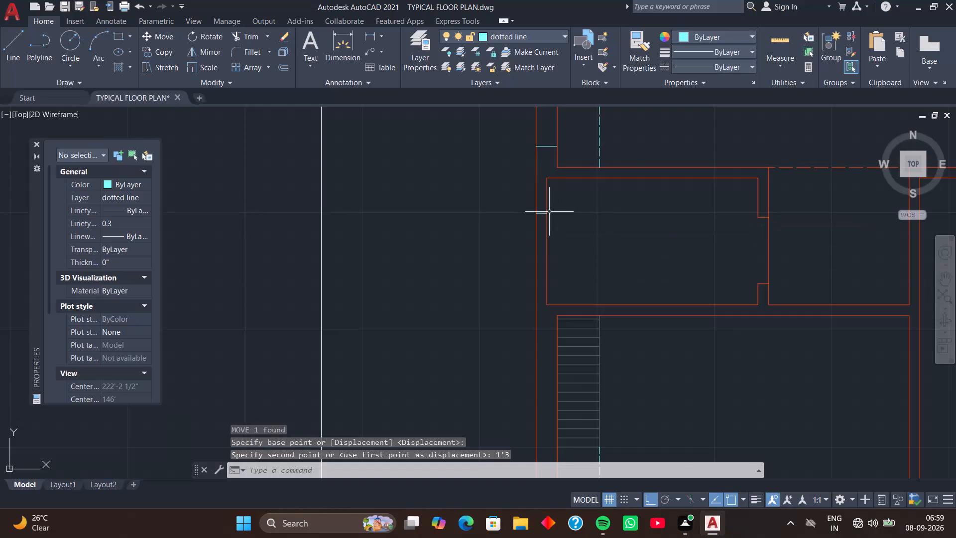
Copy the small room's 4 1/2" line 2' south along the west wall to mark the opening's other side.
scroll(533, 232, up, 3)
middle_click(512, 185)
click(565, 158)
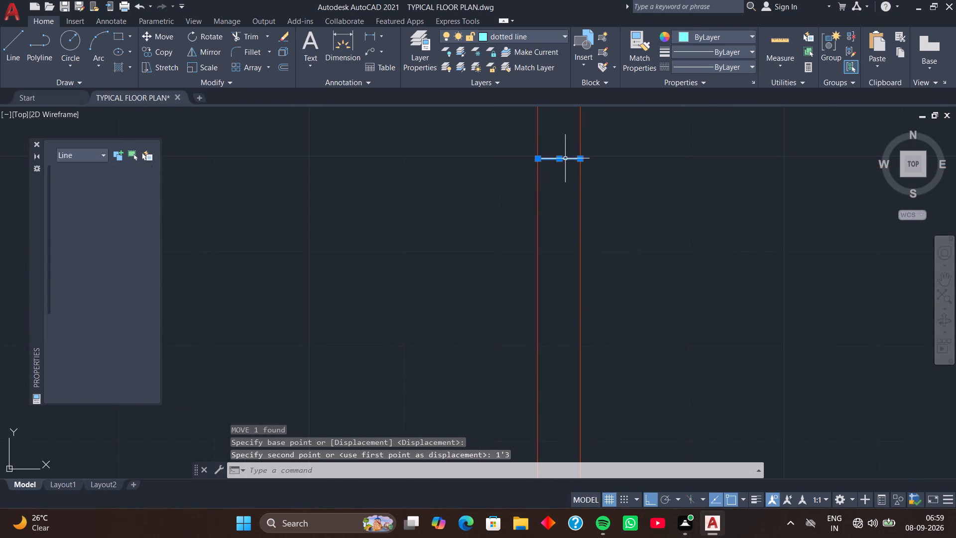
key(c)
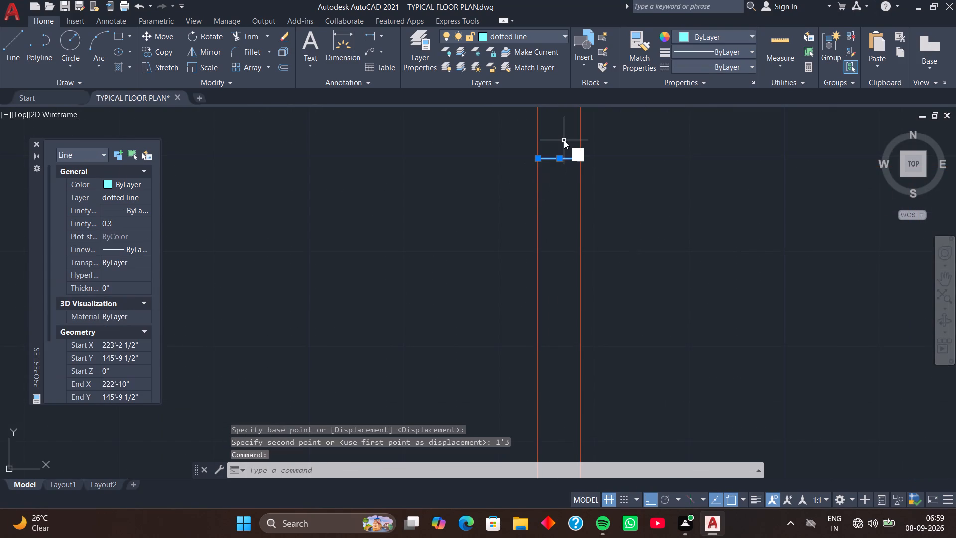
text(o)
key(space)
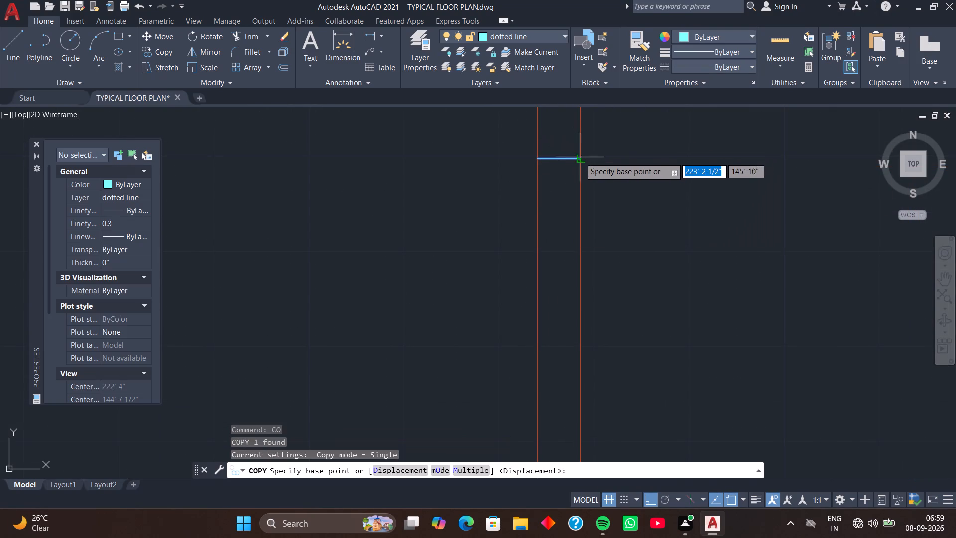
click(581, 160)
scroll(575, 195, down, 1)
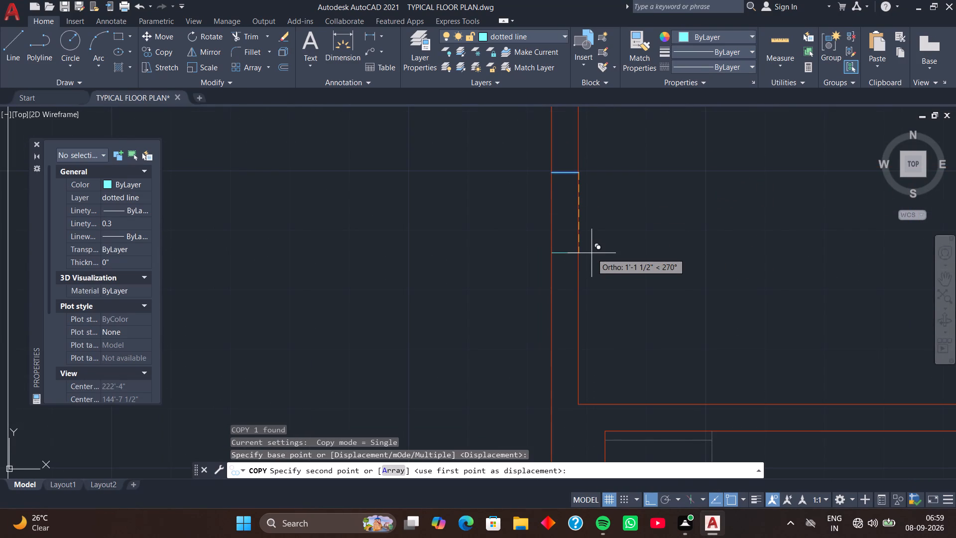
text(2')
key(Return)
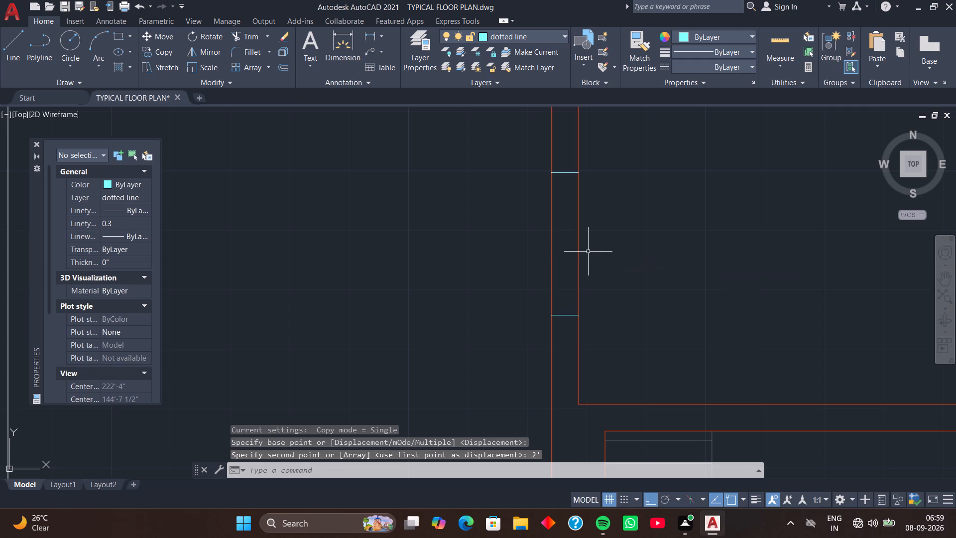
Draw a 9" horizontal line across the west wall from the wardrobe's southwest corner in the room to the south.
scroll(614, 229, down, 3)
middle_drag(640, 302, 637, 126)
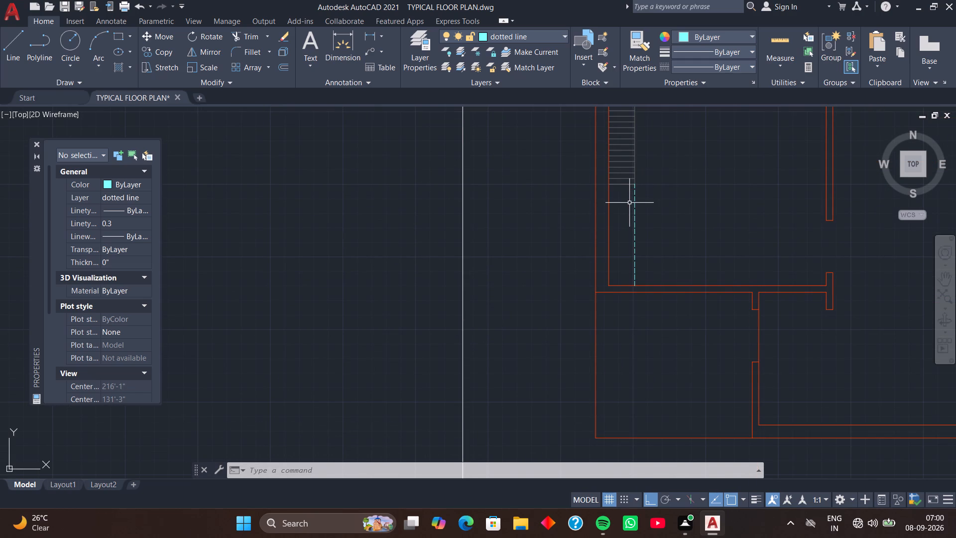
scroll(625, 201, up, 2)
middle_drag(619, 196, 632, 223)
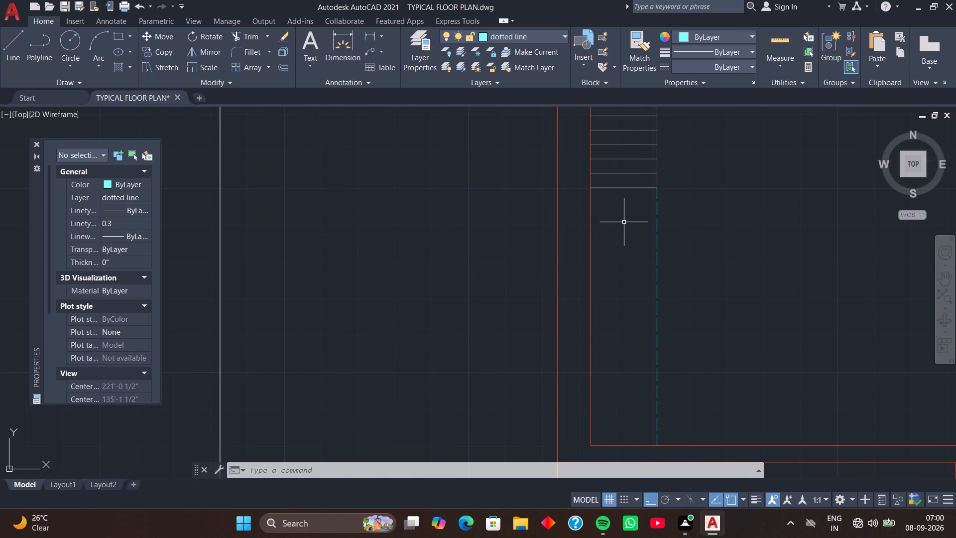
key(l)
key(space)
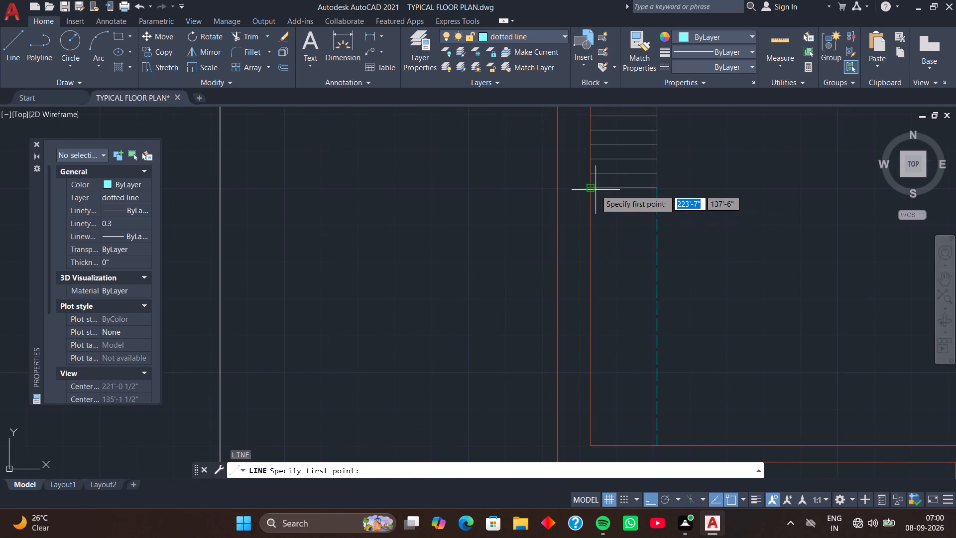
click(594, 188)
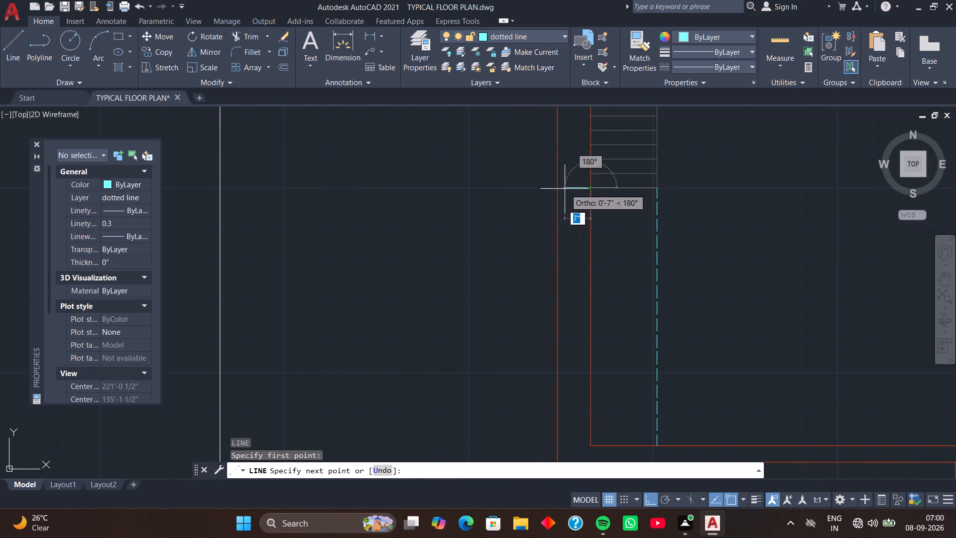
click(560, 187)
key(space)
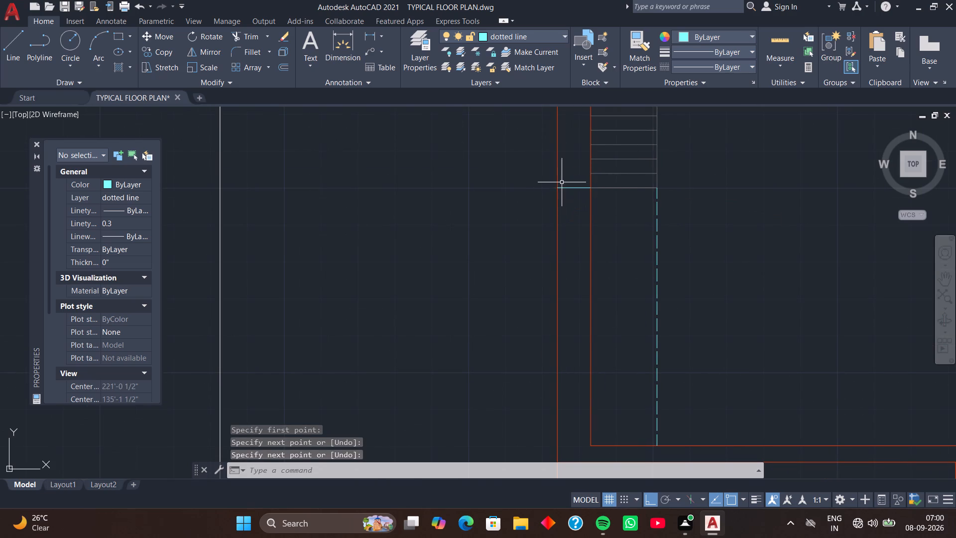
Copy the wardrobe room's 9" line 5' south along the west wall to mark the window opening.
click(569, 188)
key(c)
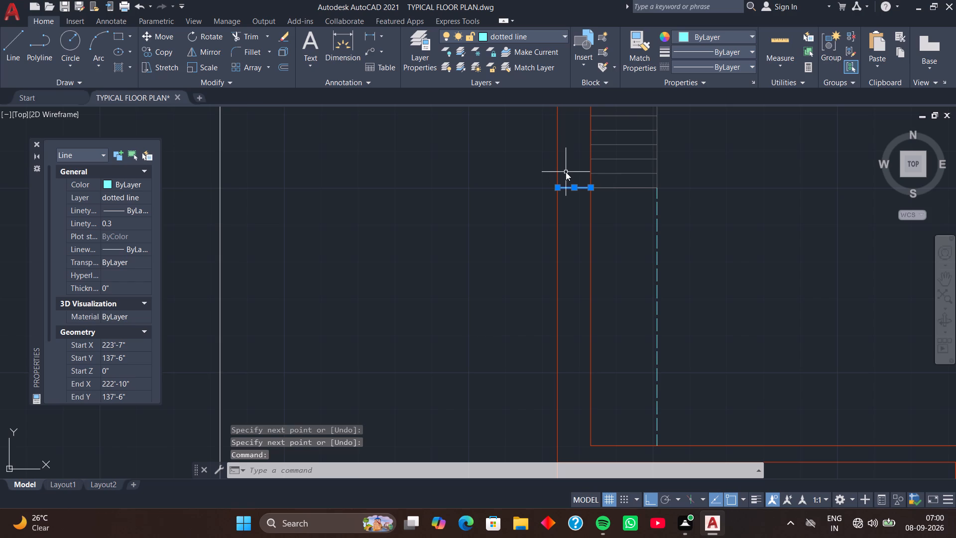
text(o)
key(space)
click(593, 185)
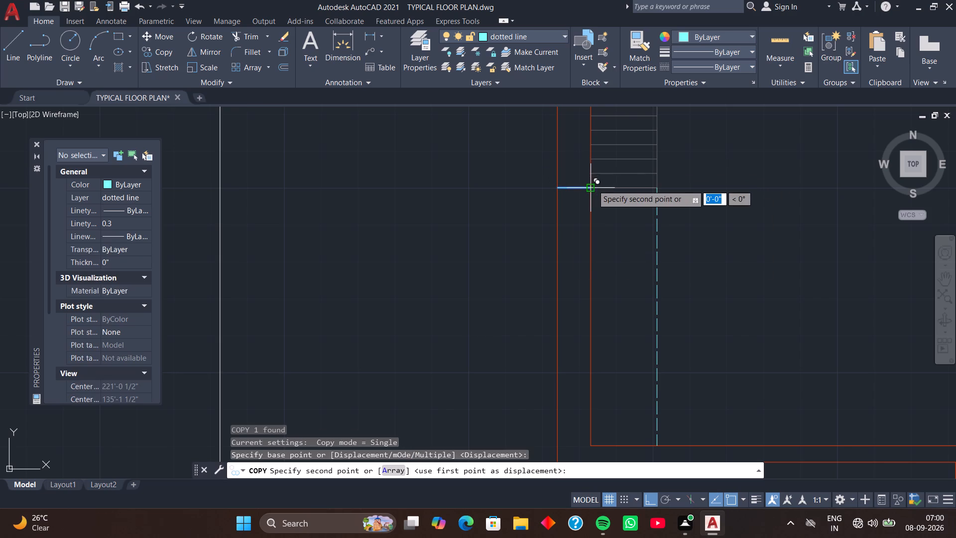
scroll(594, 190, down, 2)
middle_drag(600, 215, 597, 178)
scroll(596, 229, up, 1)
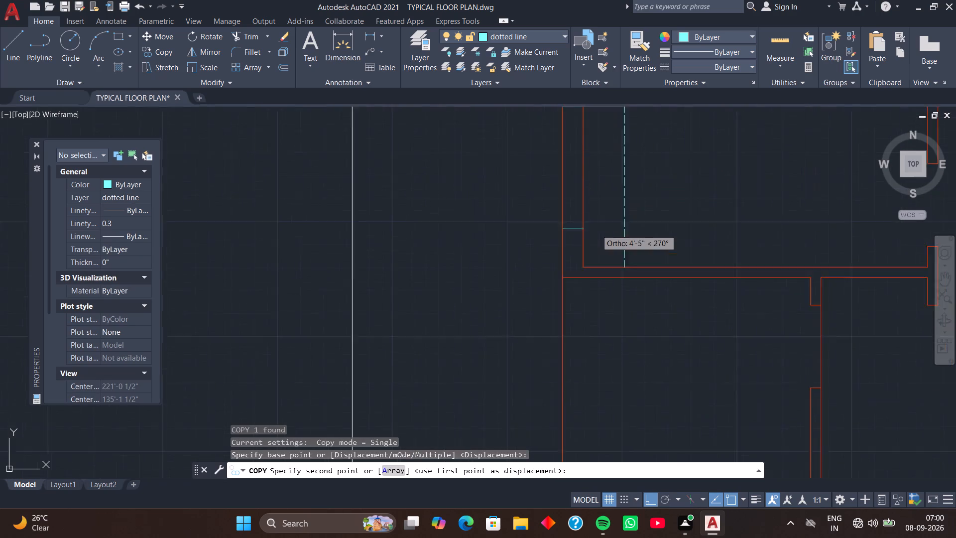
scroll(596, 229, up, 2)
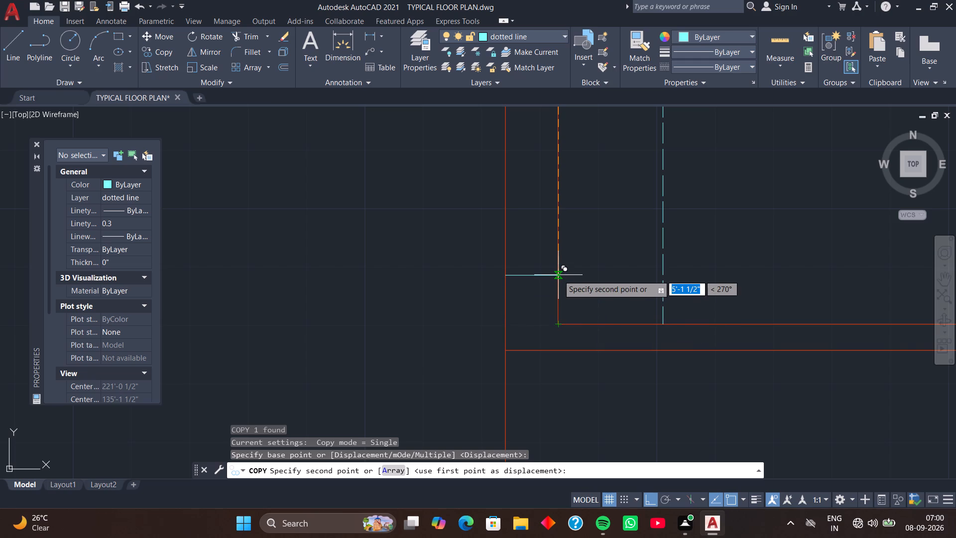
text(5')
key(Return)
Draw a 9" vertical line across the south wall from the southern room's southeast inner corner.
scroll(594, 189, down, 2)
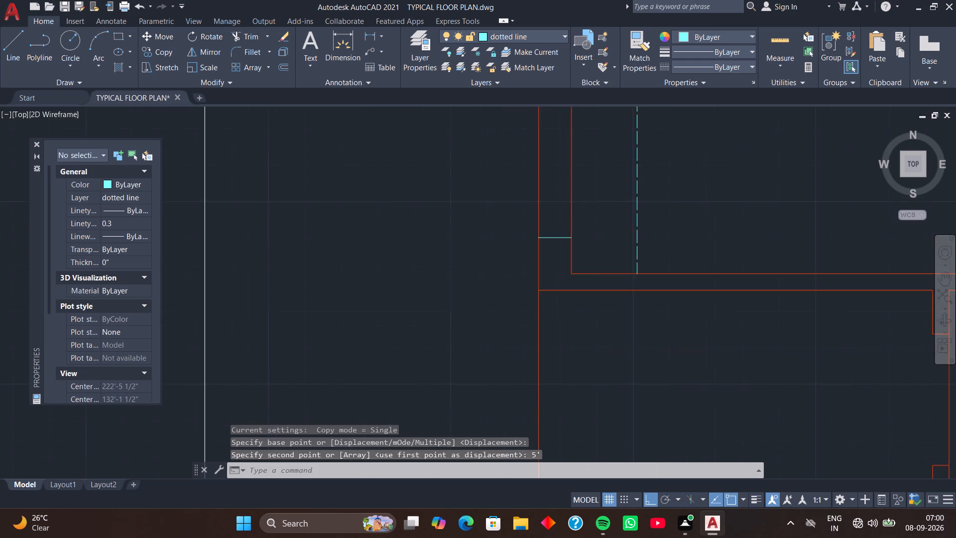
scroll(594, 189, down, 1)
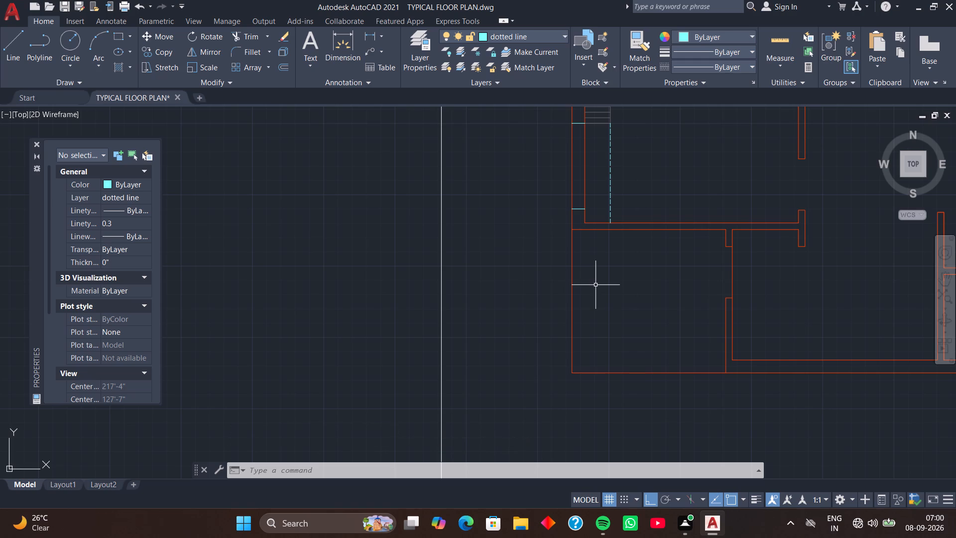
scroll(610, 289, down, 1)
middle_drag(730, 303, 636, 288)
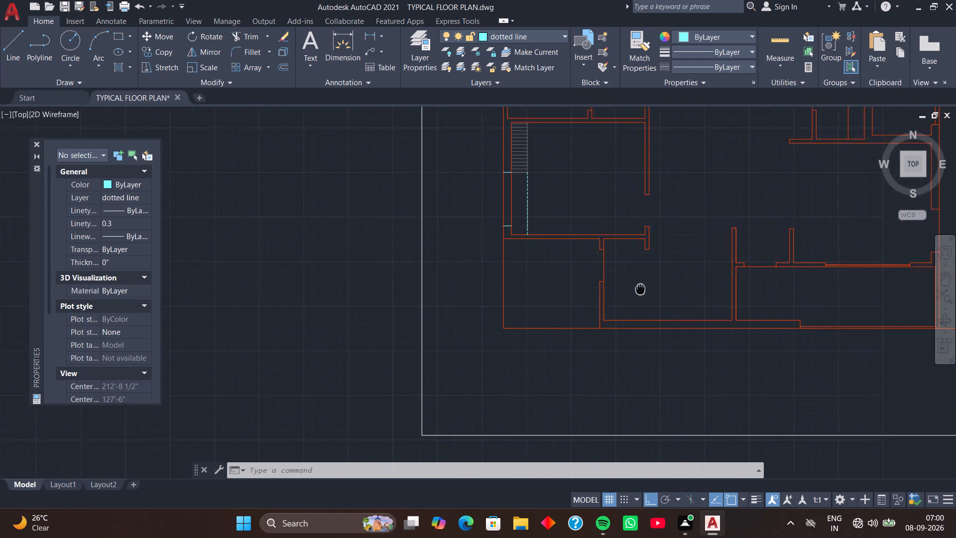
middle_drag(636, 288, 574, 270)
middle_drag(611, 277, 521, 219)
middle_drag(534, 228, 493, 227)
scroll(498, 229, up, 1)
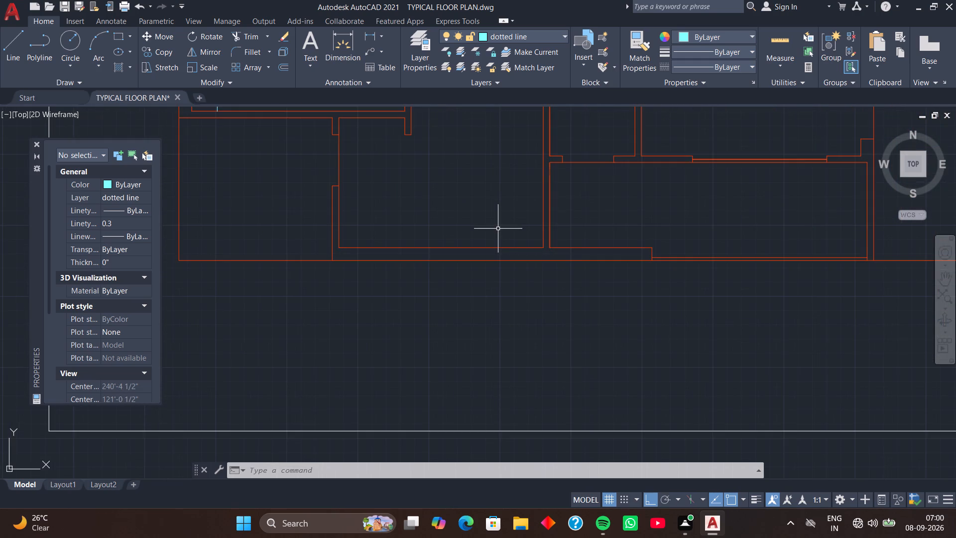
middle_drag(503, 236, 420, 210)
key(l)
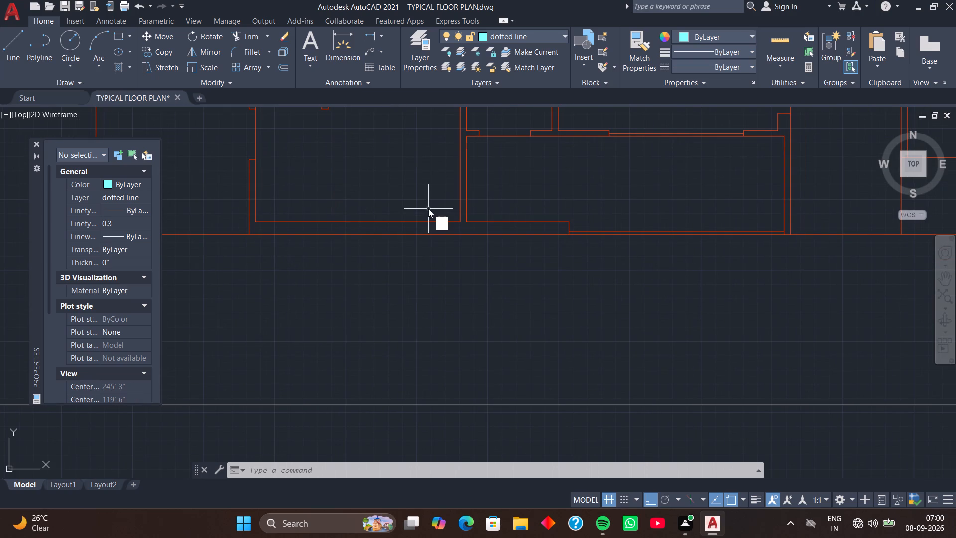
key(space)
click(458, 221)
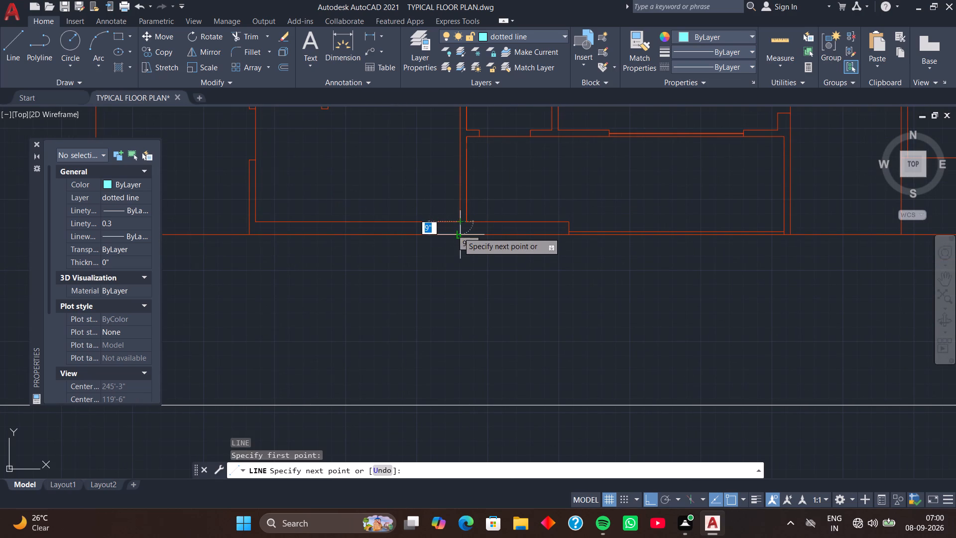
click(458, 232)
key(space)
Move the new 9" line 2' west along the south wall from the room's southeast inner corner.
scroll(458, 232, up, 3)
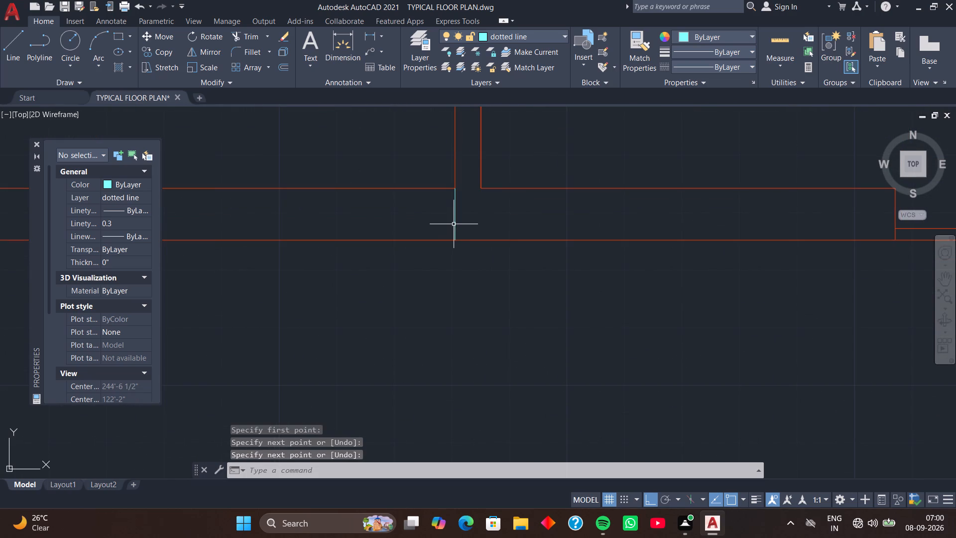
click(455, 224)
text(m)
key(space)
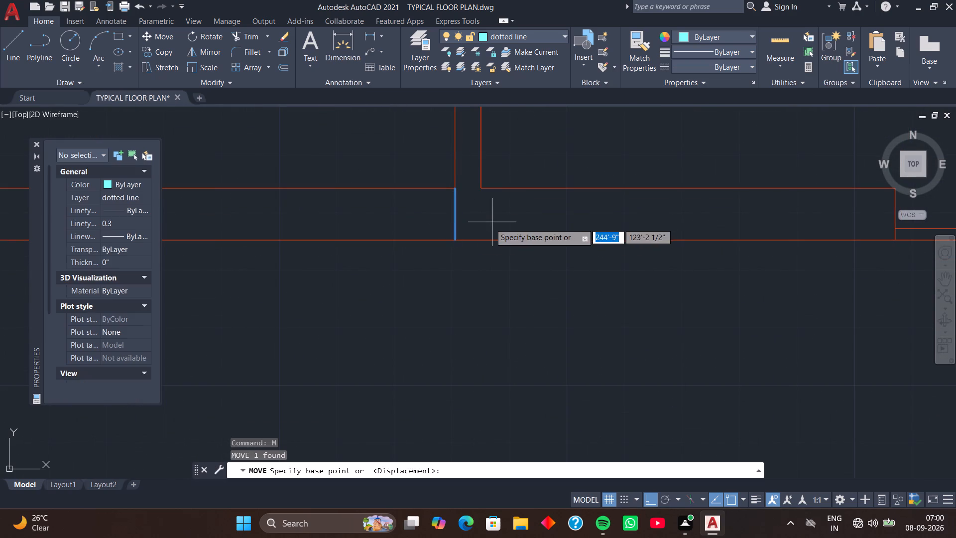
click(454, 238)
scroll(390, 230, down, 2)
middle_drag(385, 230, 619, 222)
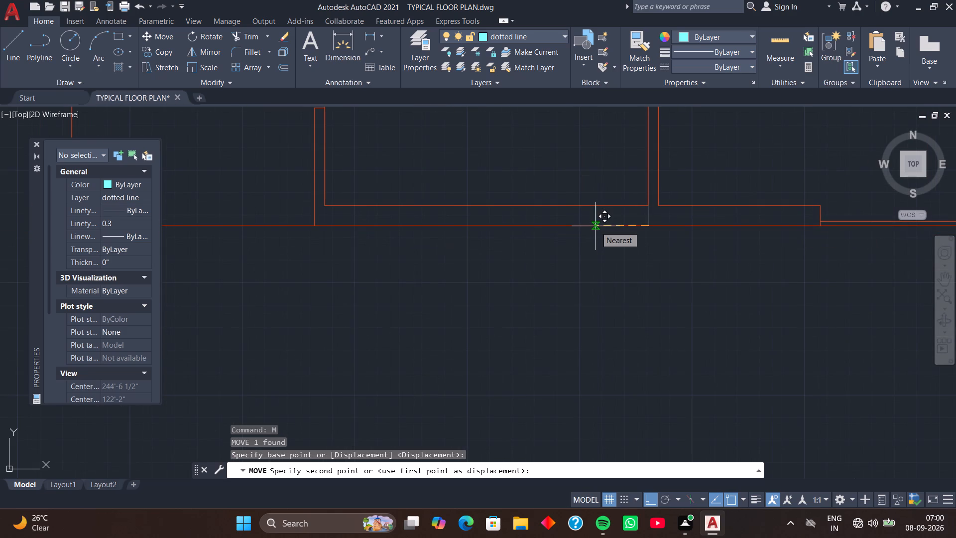
text(2')
key(Return)
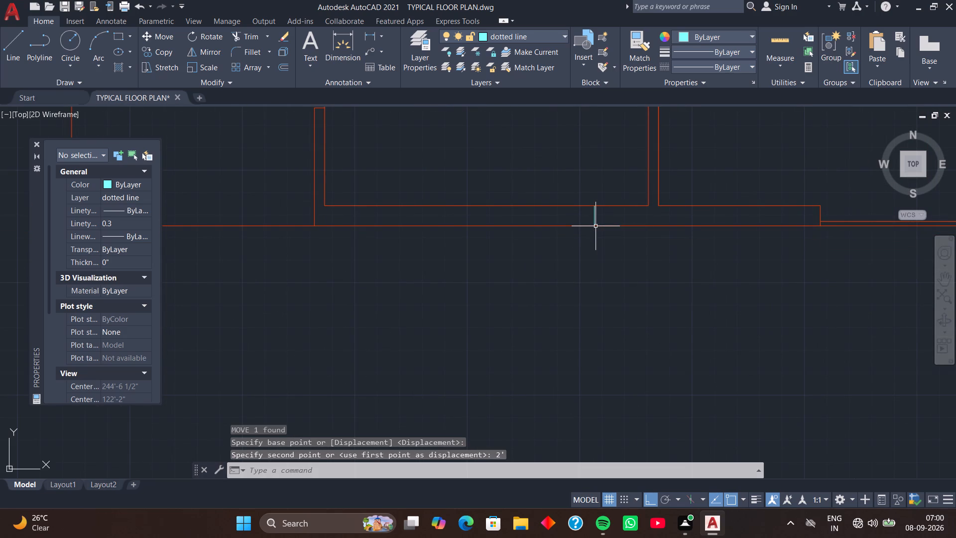
Move the same 9" line a further 1' west along the south wall.
scroll(598, 224, up, 3)
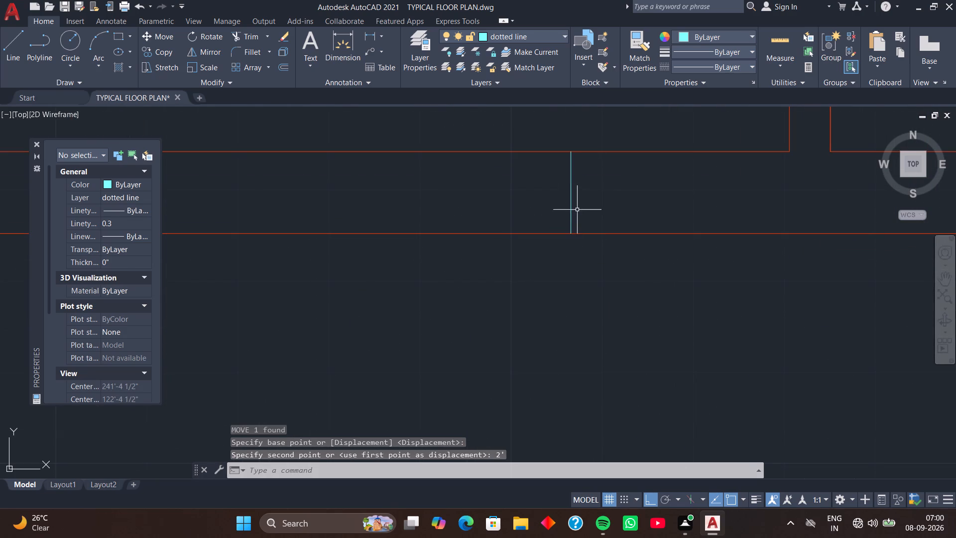
click(569, 207)
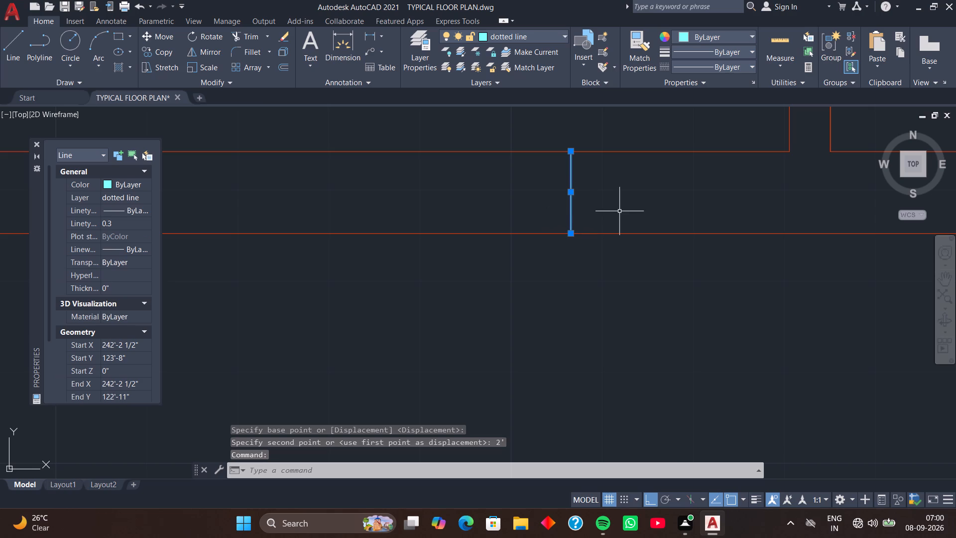
text(m)
key(space)
click(572, 232)
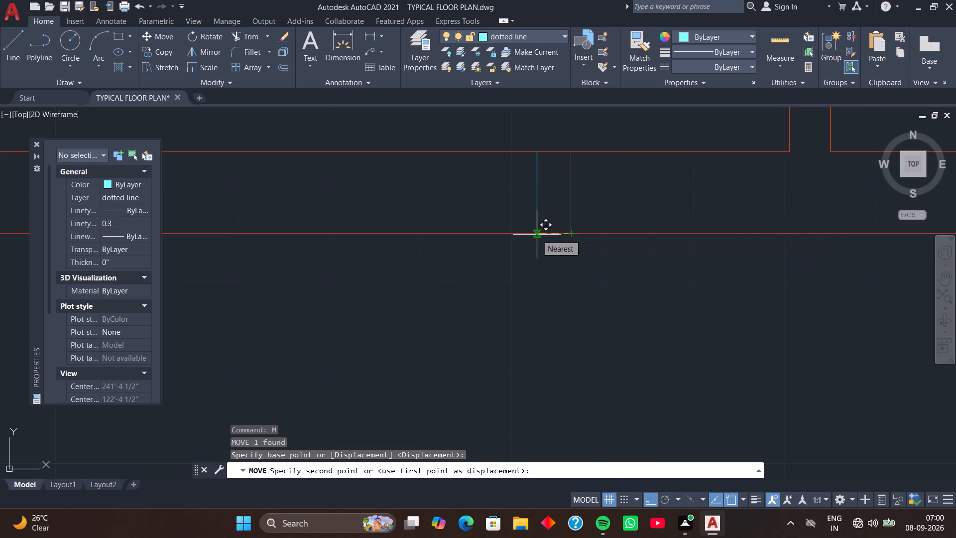
text(1')
key(Return)
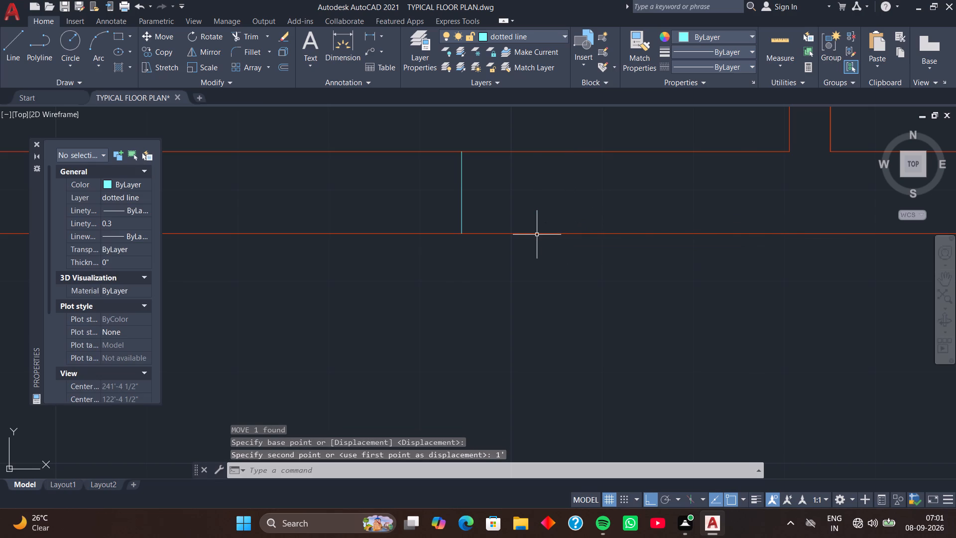
Copy the 9" line 3' west along the south wall to mark the other side of the room's window opening.
scroll(526, 243, down, 4)
middle_drag(538, 313, 599, 307)
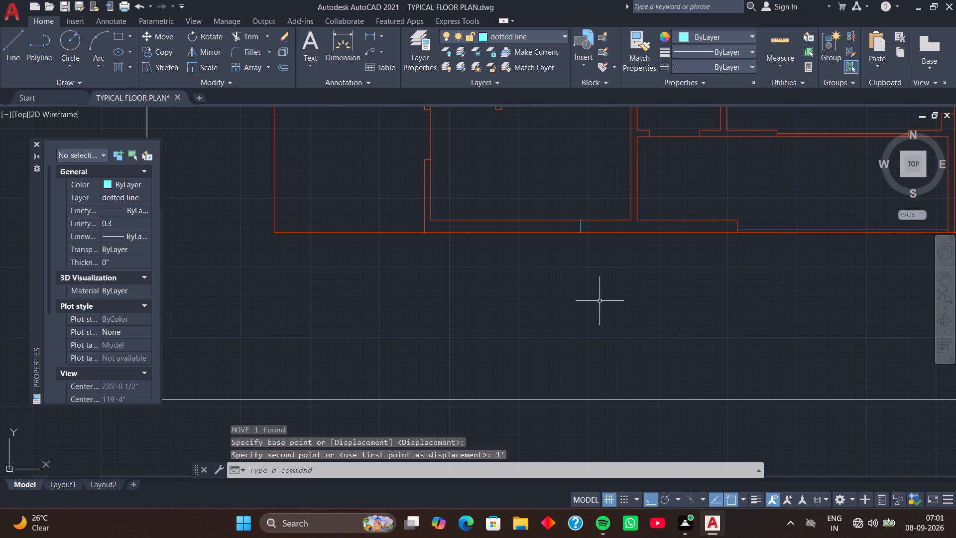
scroll(593, 253, up, 2)
click(559, 185)
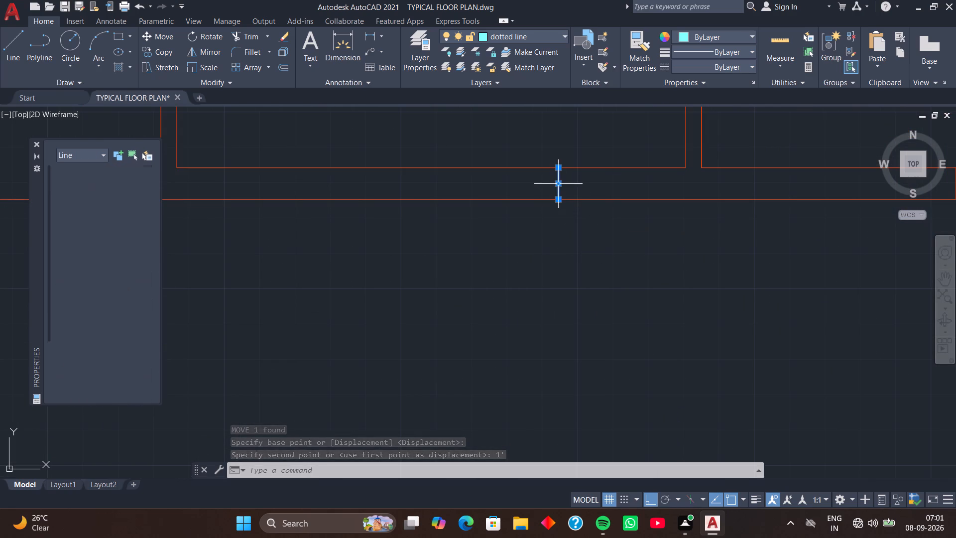
key(c)
text(o)
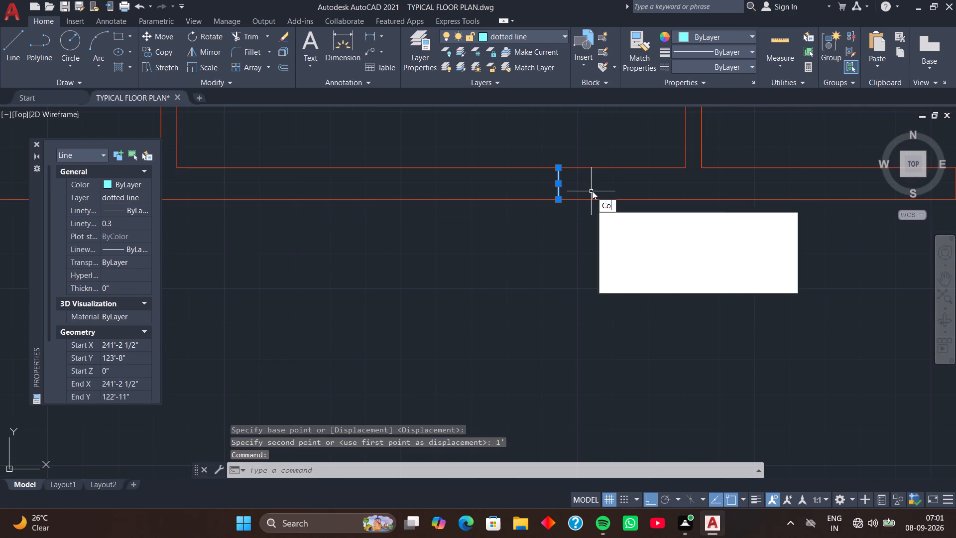
key(space)
click(561, 199)
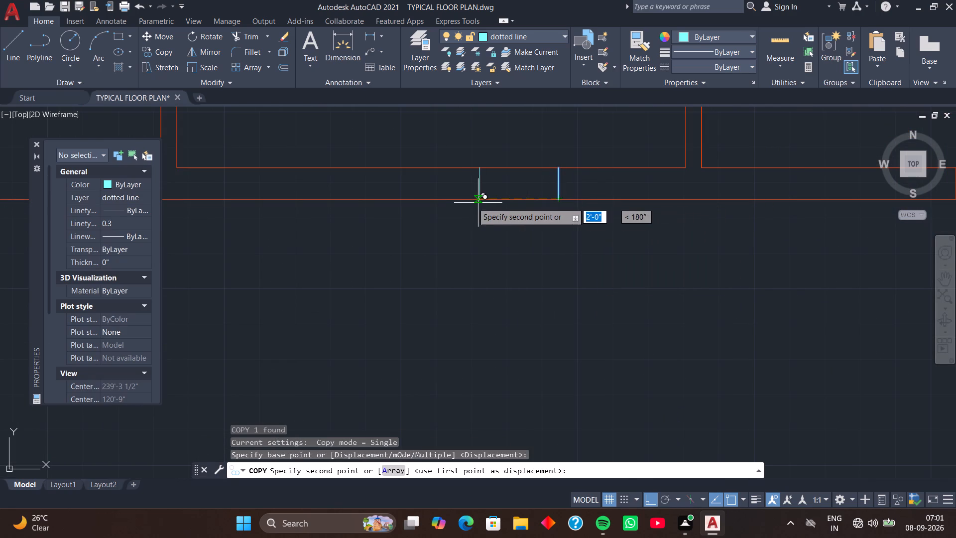
text(3')
key(Return)
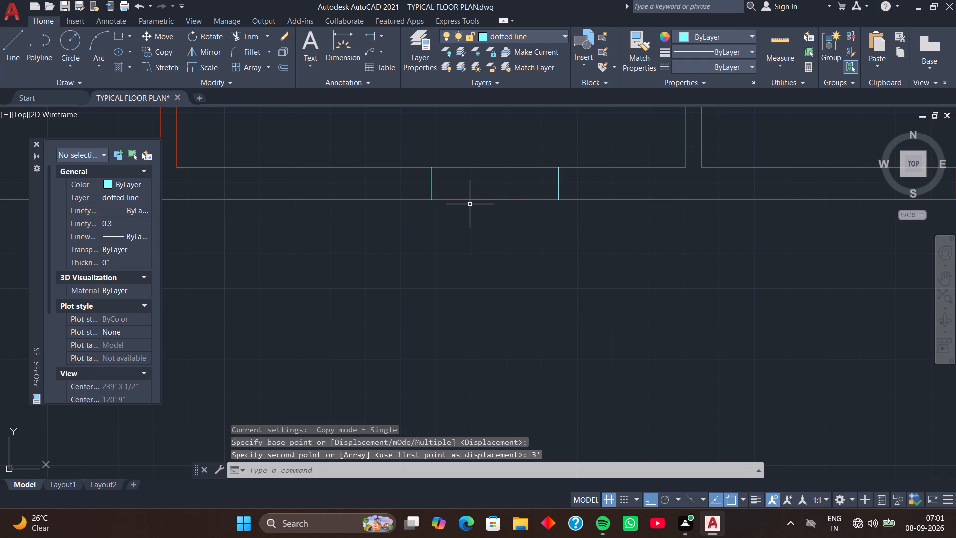
scroll(488, 210, down, 2)
middle_drag(501, 248, 527, 229)
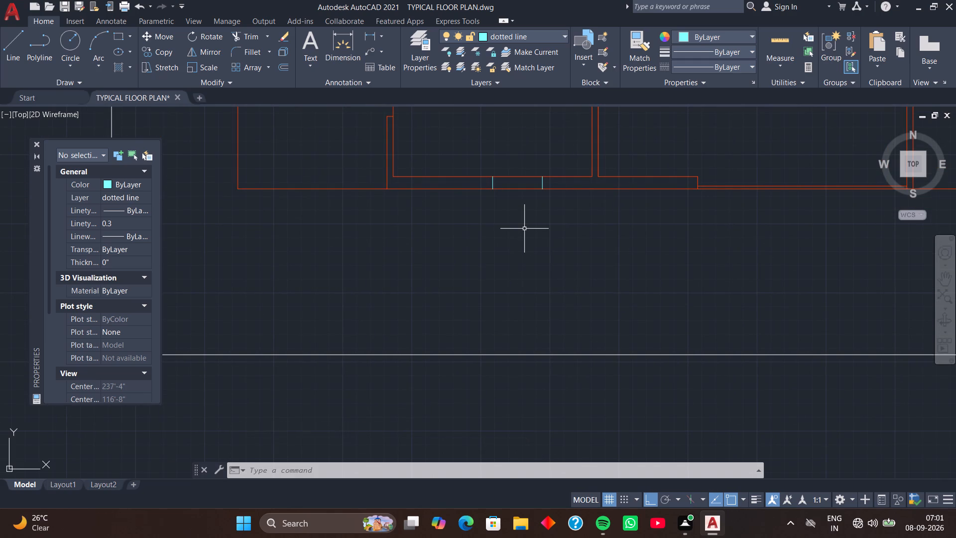
Draw a 4 1/2" vertical line across the eastern unit's south wall from the southern room's southwest inner corner.
scroll(524, 229, down, 2)
middle_drag(605, 223, 484, 264)
middle_drag(601, 225, 589, 229)
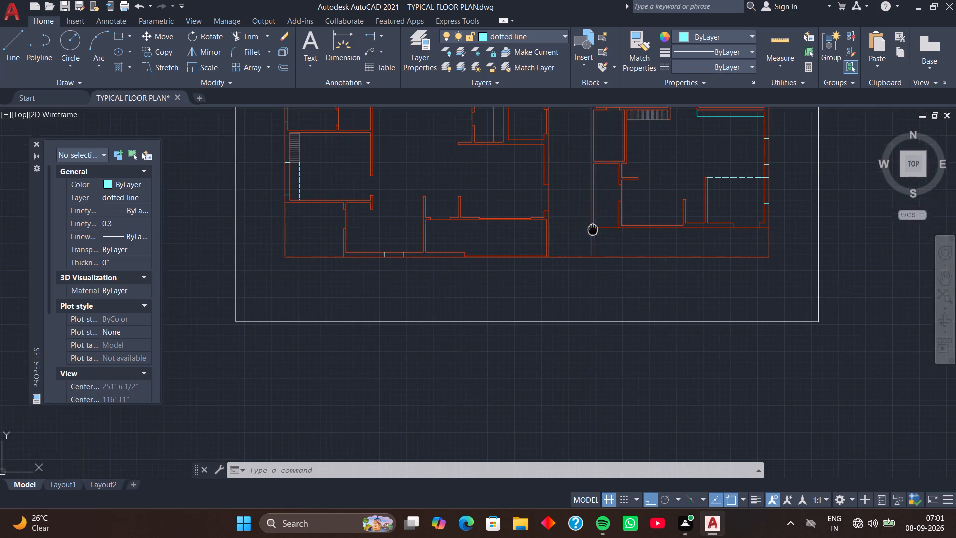
middle_drag(589, 229, 502, 242)
scroll(541, 251, up, 2)
middle_drag(535, 252, 512, 267)
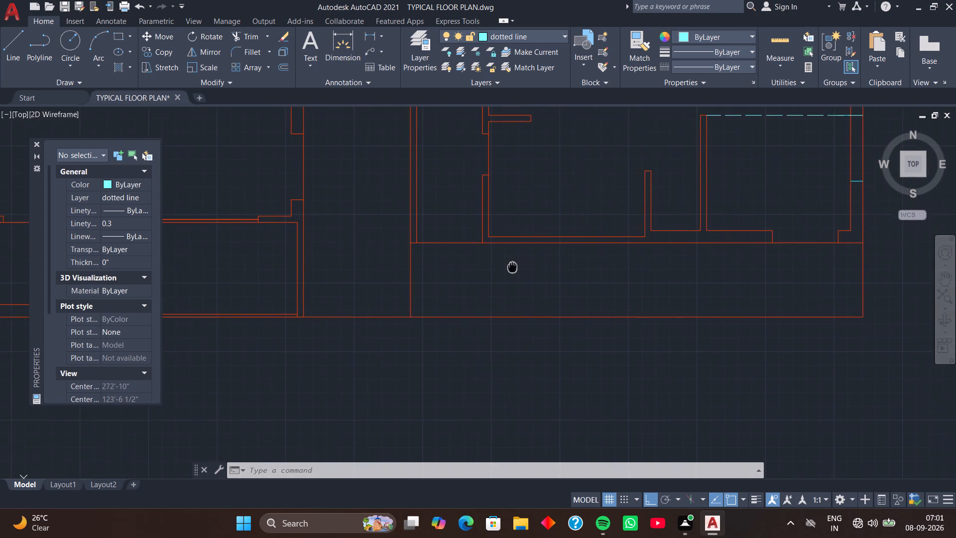
middle_drag(512, 267, 511, 268)
scroll(499, 270, up, 2)
middle_drag(474, 256, 467, 309)
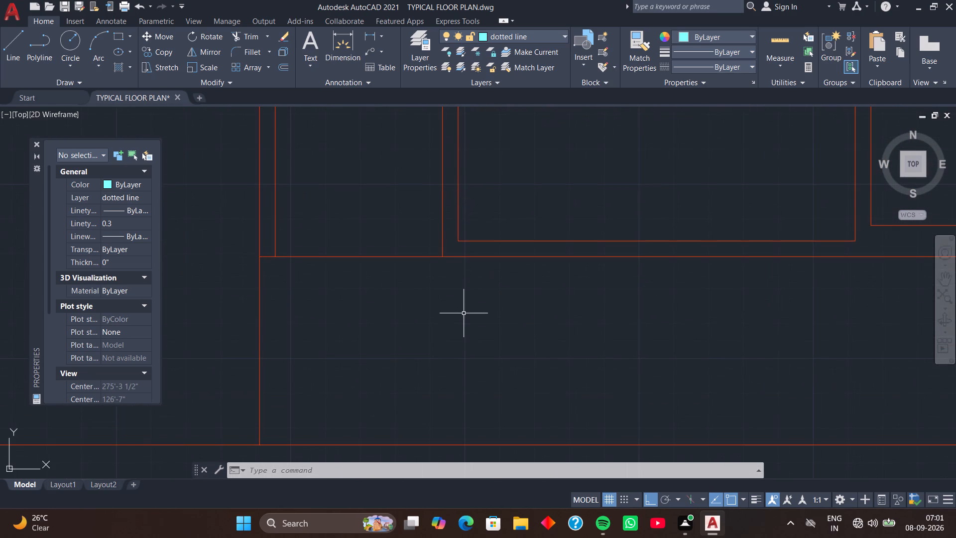
key(l)
key(space)
click(455, 239)
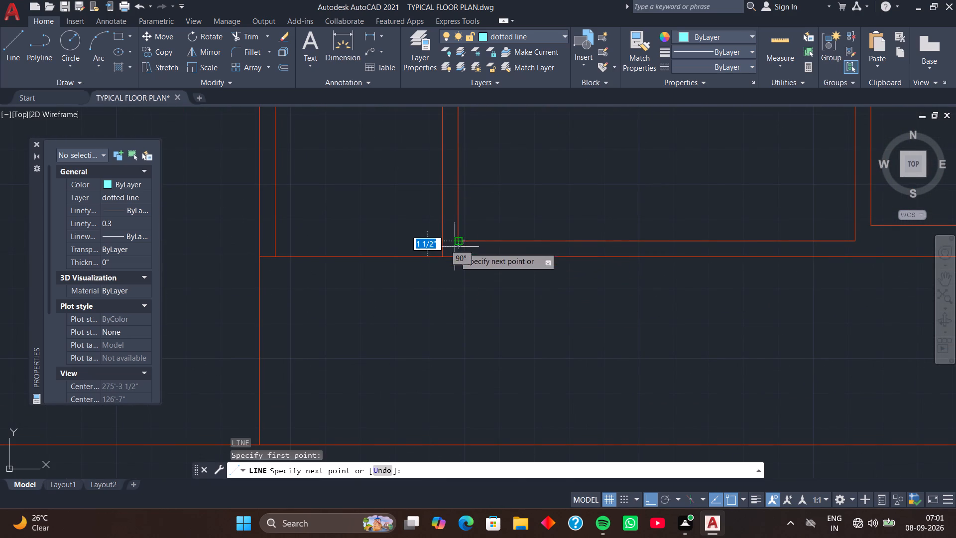
click(456, 257)
key(space)
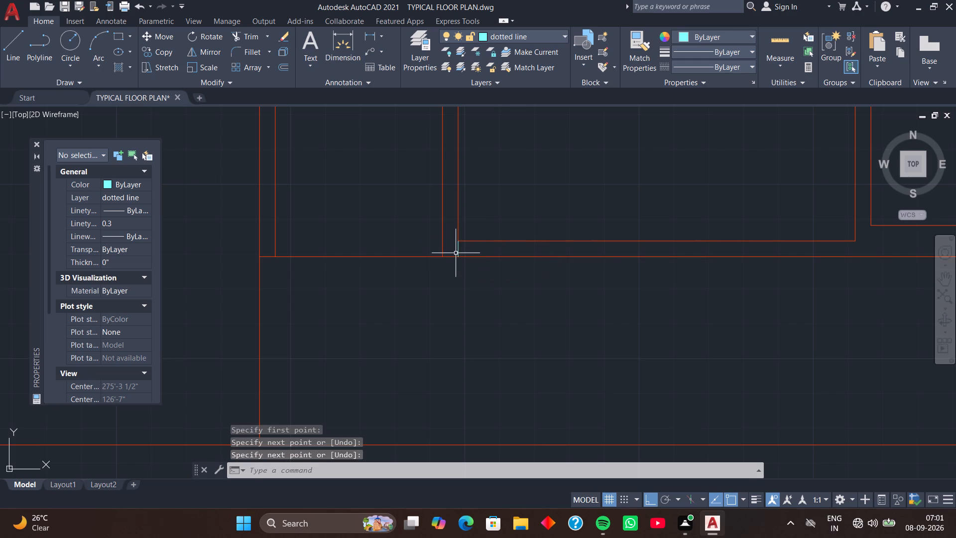
Move the new 4 1/2" line 3' east along the south wall.
click(458, 252)
text(m)
key(space)
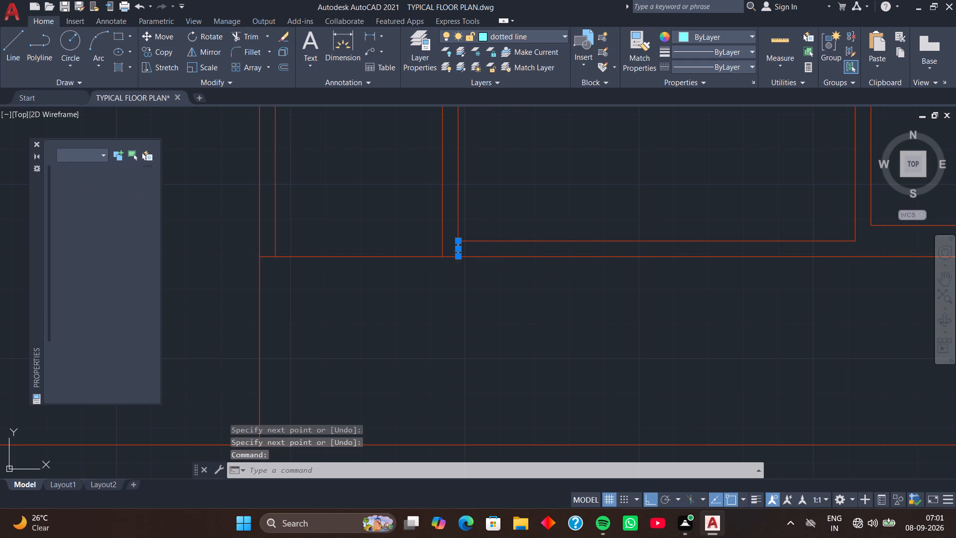
click(458, 259)
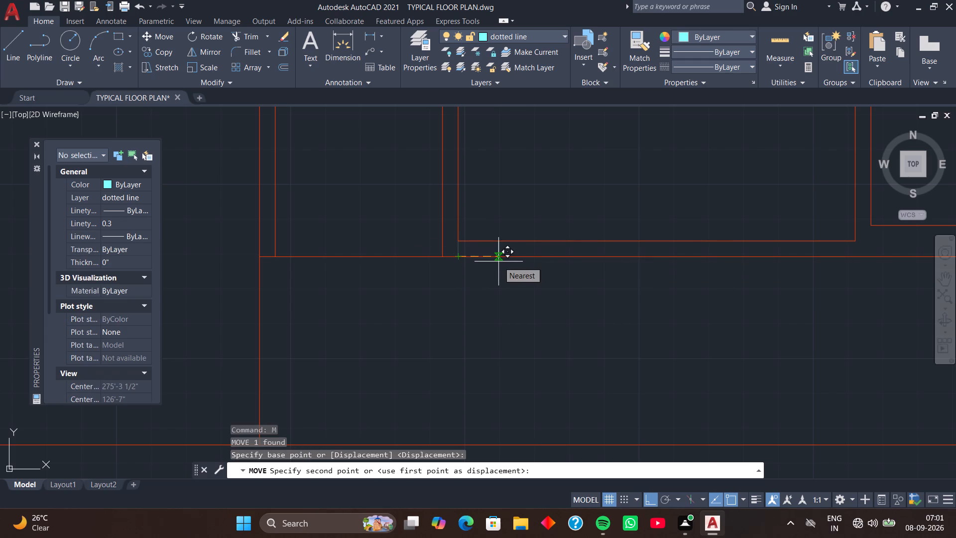
text(3')
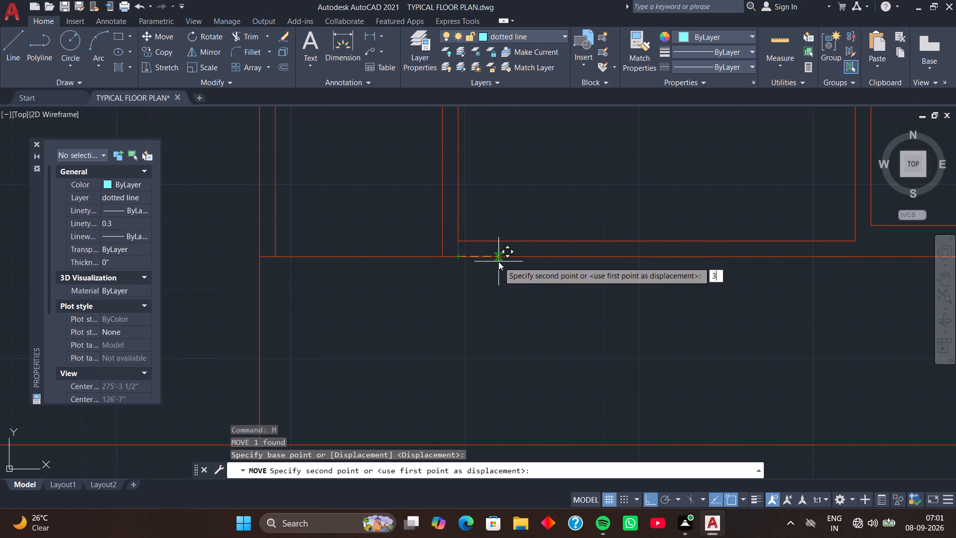
key(Return)
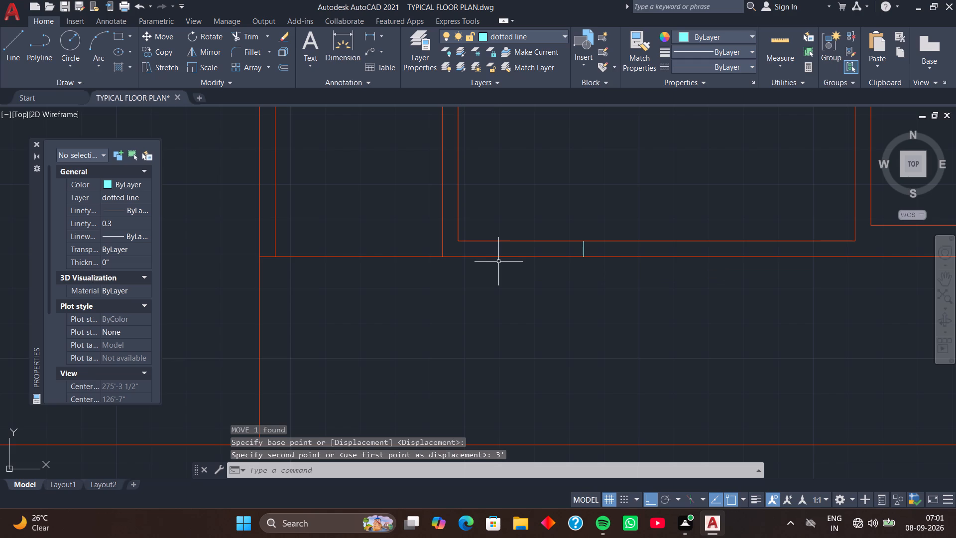
Copy the 4 1/2" line 4' east along the south wall to mark the other side of the window opening.
click(585, 252)
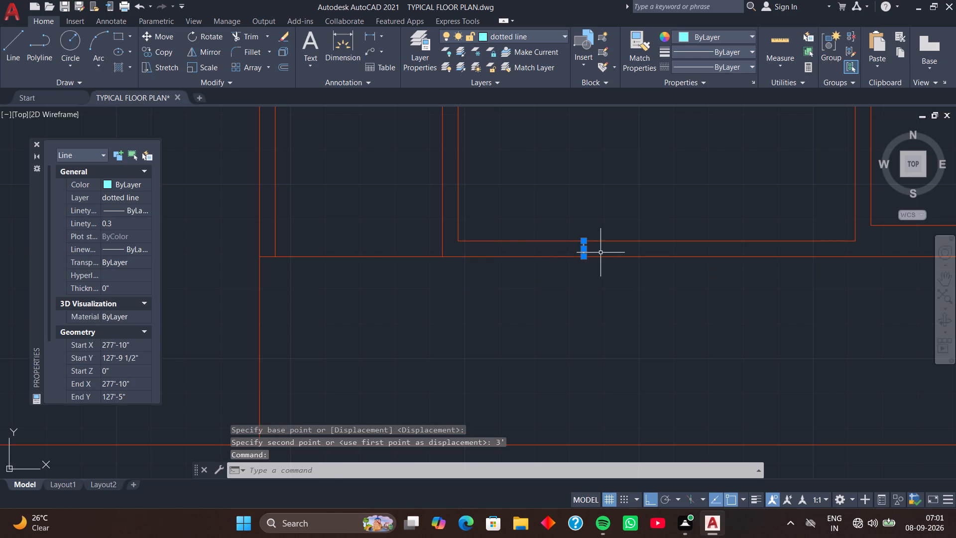
key(c)
text(o)
key(space)
click(587, 257)
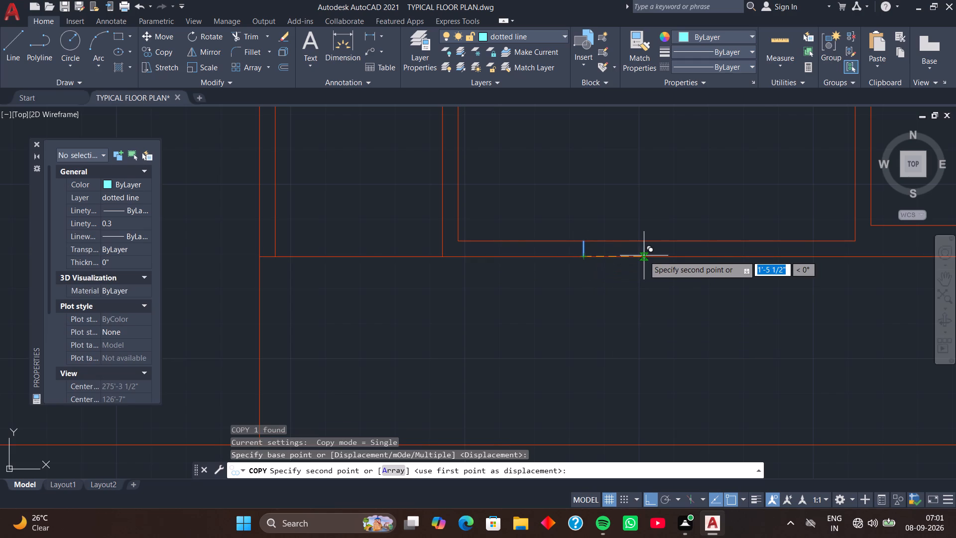
text(4')
key(Return)
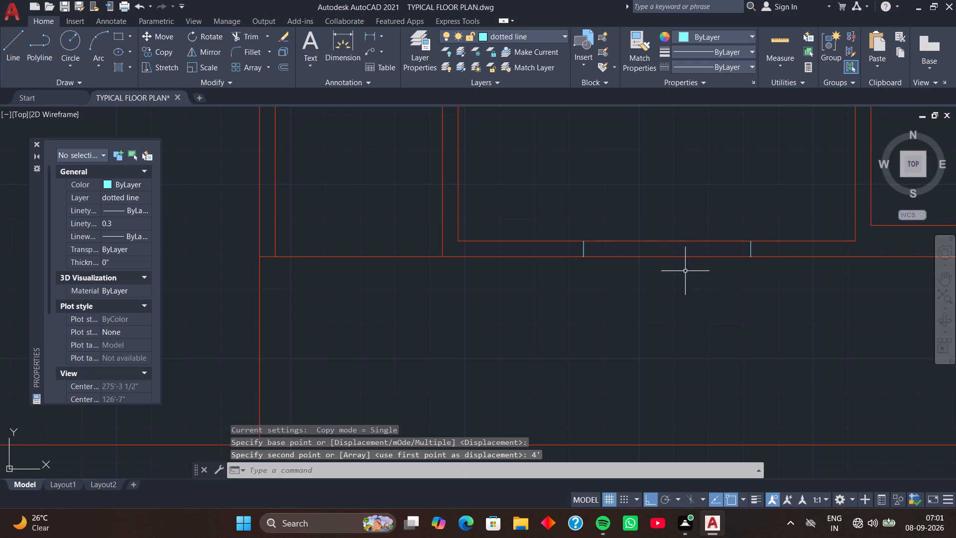
Set the current lineweight to 0.30 mm and turn on lineweight display.
scroll(697, 294, down, 2)
middle_drag(734, 301, 583, 323)
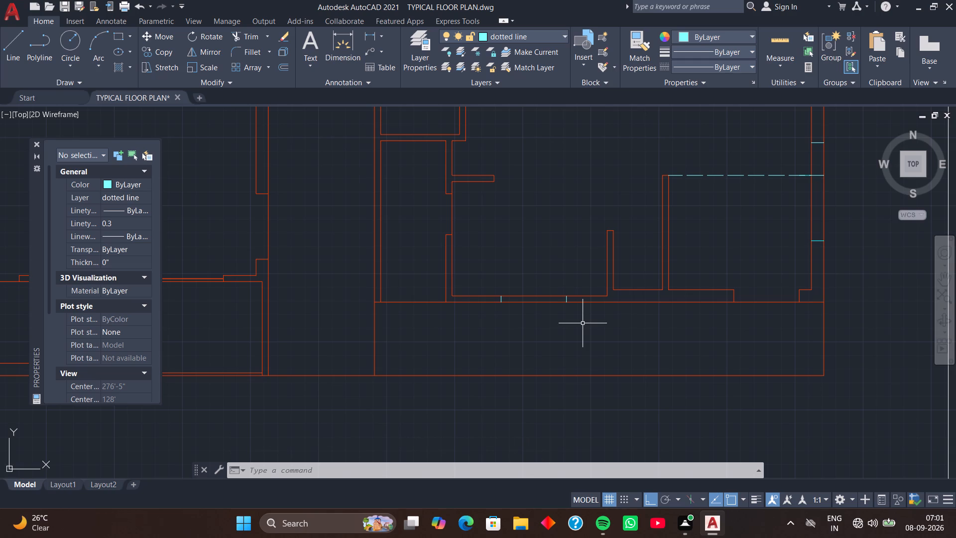
scroll(587, 309, down, 1)
middle_drag(621, 218, 594, 284)
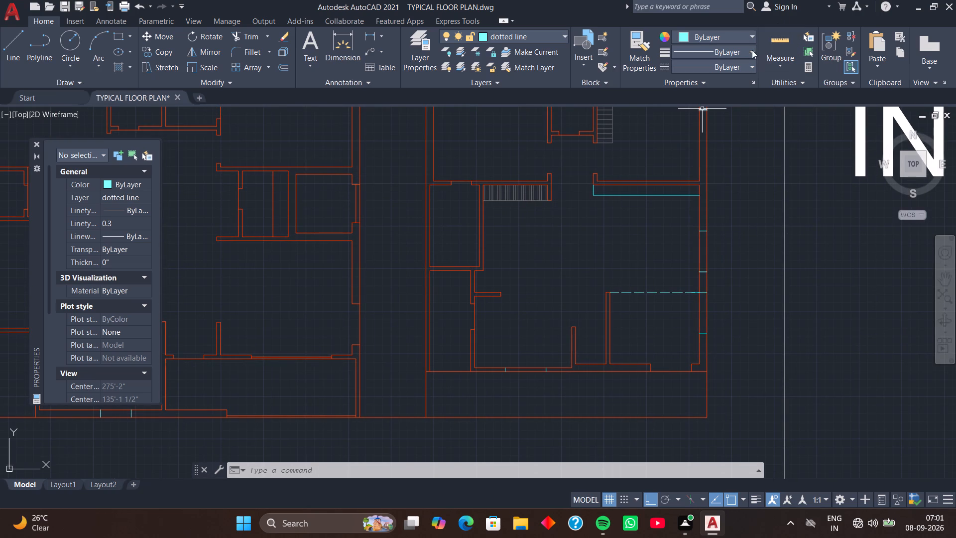
click(748, 50)
scroll(735, 97, down, 2)
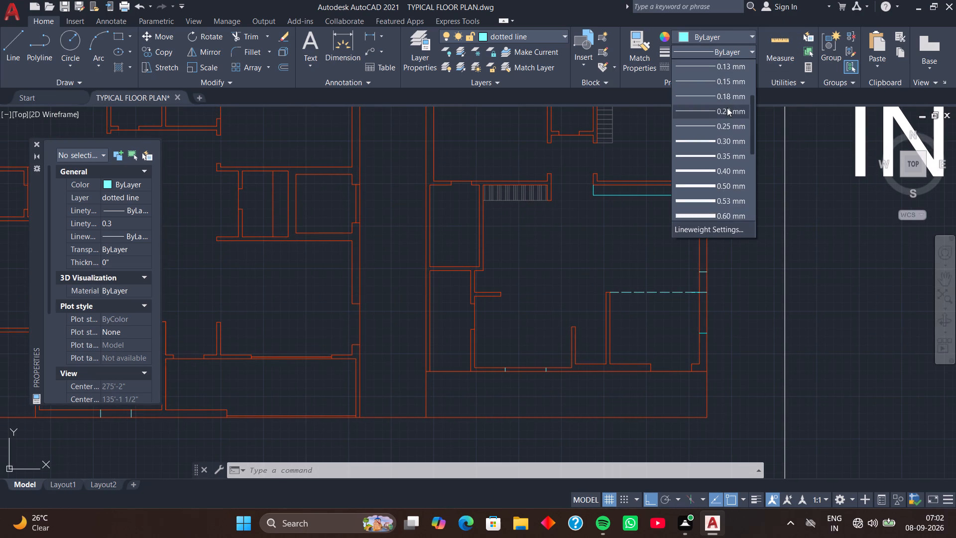
click(721, 138)
middle_drag(752, 221, 728, 128)
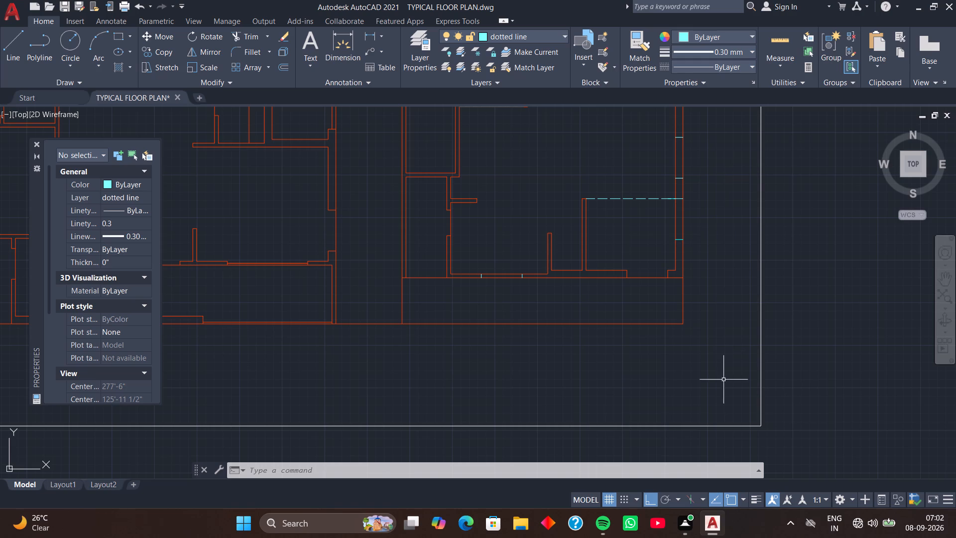
click(758, 503)
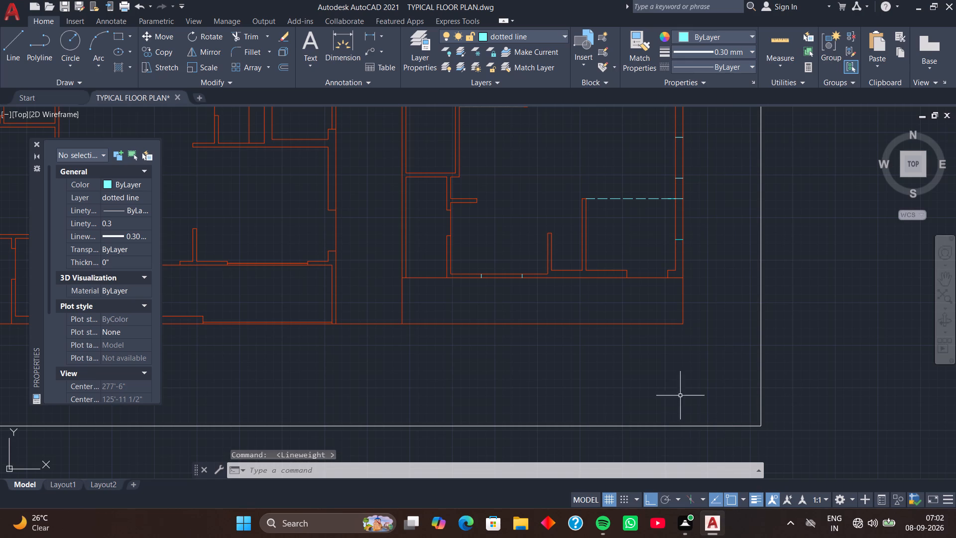
Draw a 4' centre line through the east wall's southernmost window opening, from its south jamb's midpoint north to the dashed line's level.
middle_drag(696, 232, 675, 261)
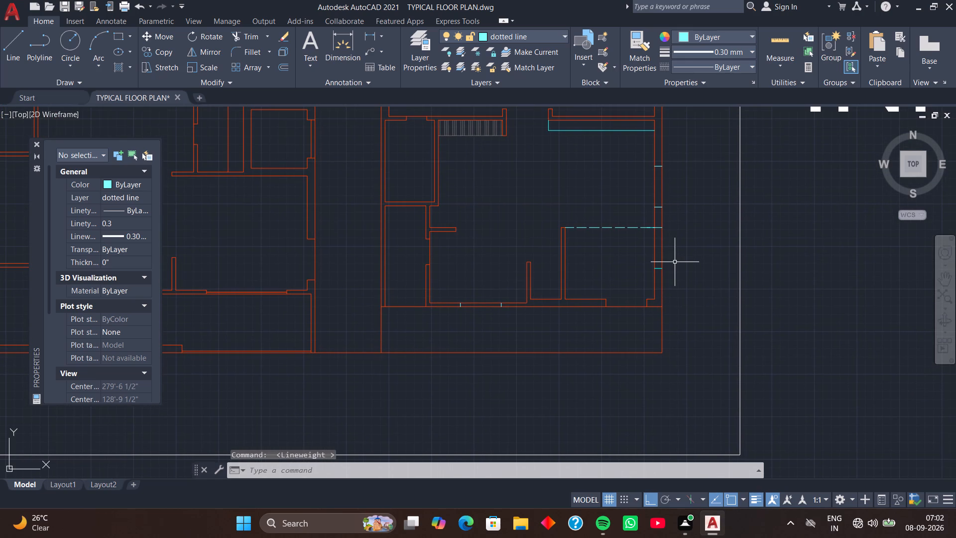
text(l)
key(space)
scroll(654, 266, up, 3)
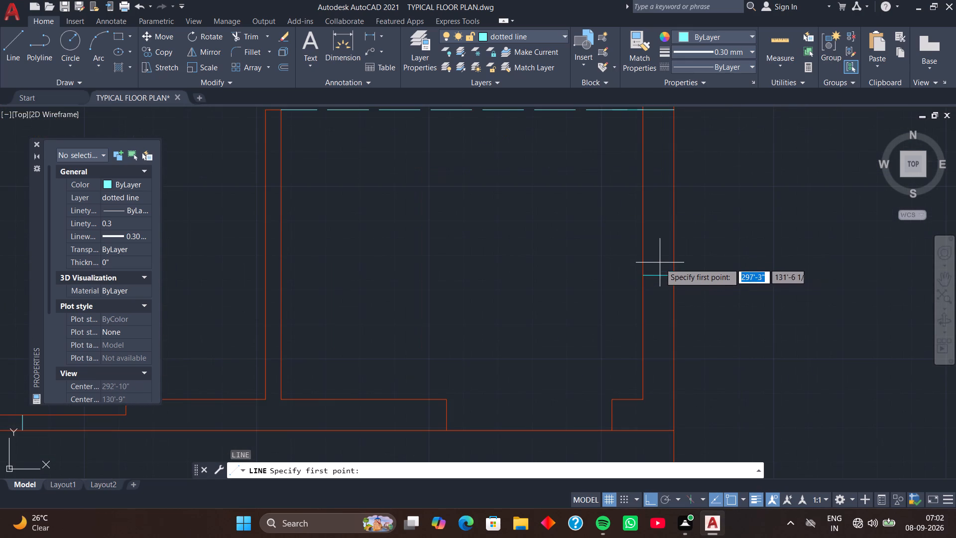
click(661, 275)
middle_drag(665, 146, 671, 223)
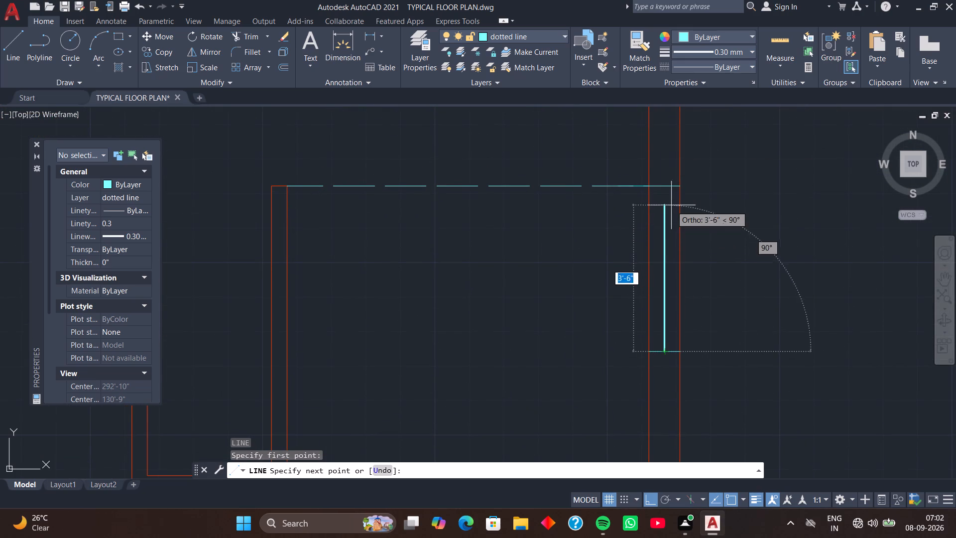
click(664, 186)
key(space)
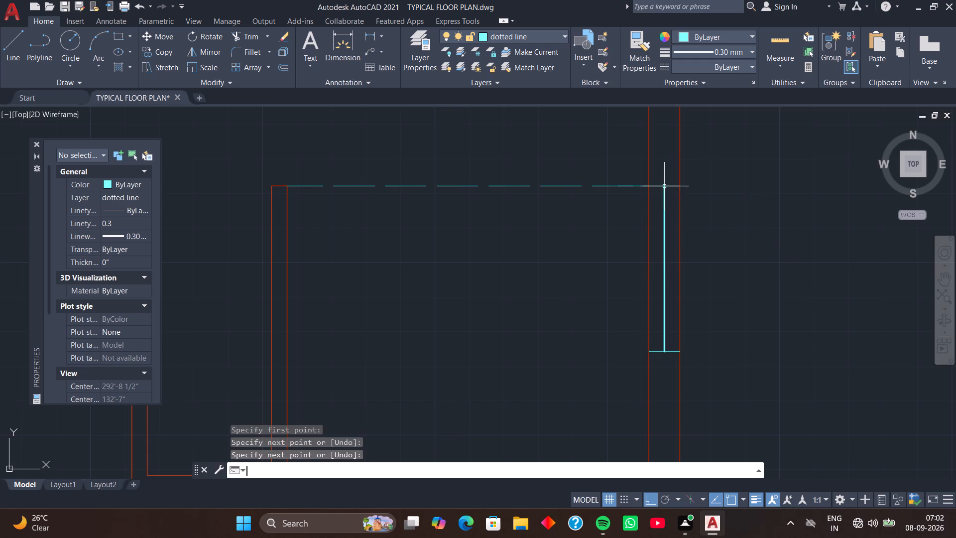
Draw a 4' vertical centre line between the jamb midpoints of the east wall's window opening just north of the dashed line.
middle_drag(659, 170, 661, 319)
key(space)
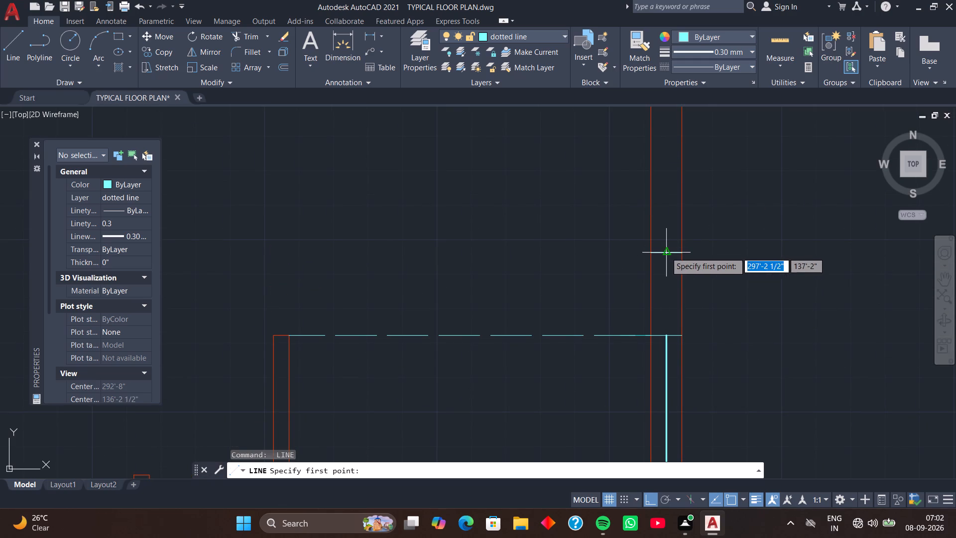
click(666, 252)
middle_drag(664, 189, 675, 329)
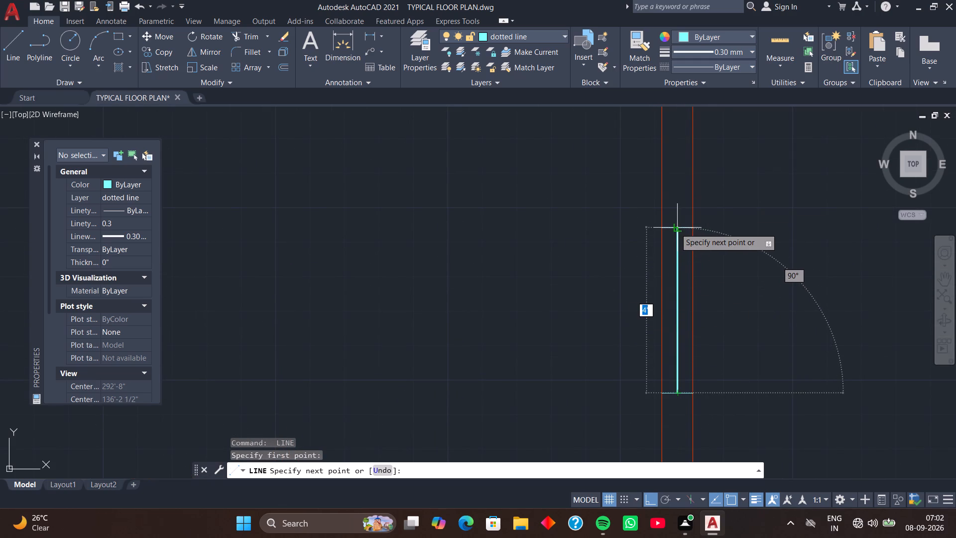
click(675, 228)
key(space)
Draw a 4' vertical centre line between the jamb midpoints of the northeast room's east wall window opening.
scroll(674, 205, down, 2)
middle_drag(669, 183, 673, 238)
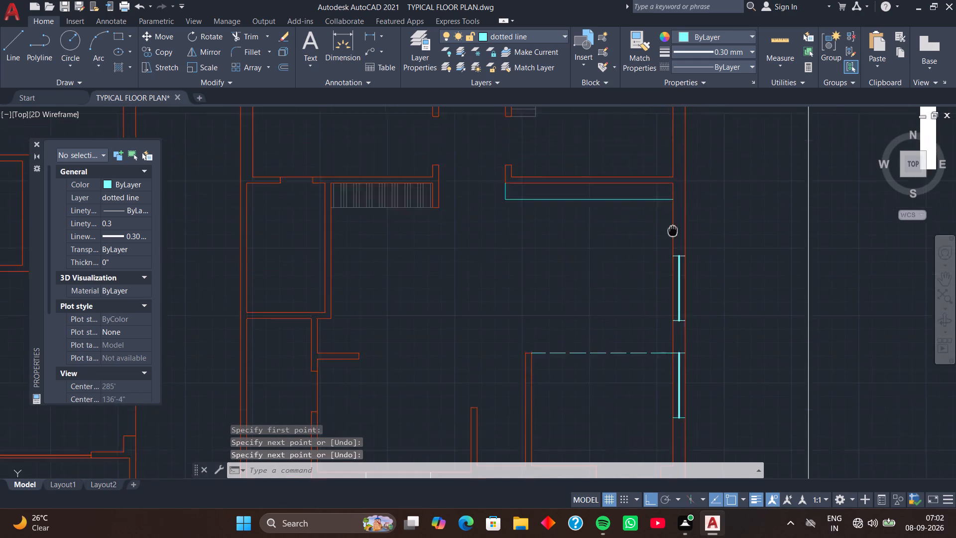
middle_drag(673, 238, 679, 335)
middle_drag(650, 209, 587, 299)
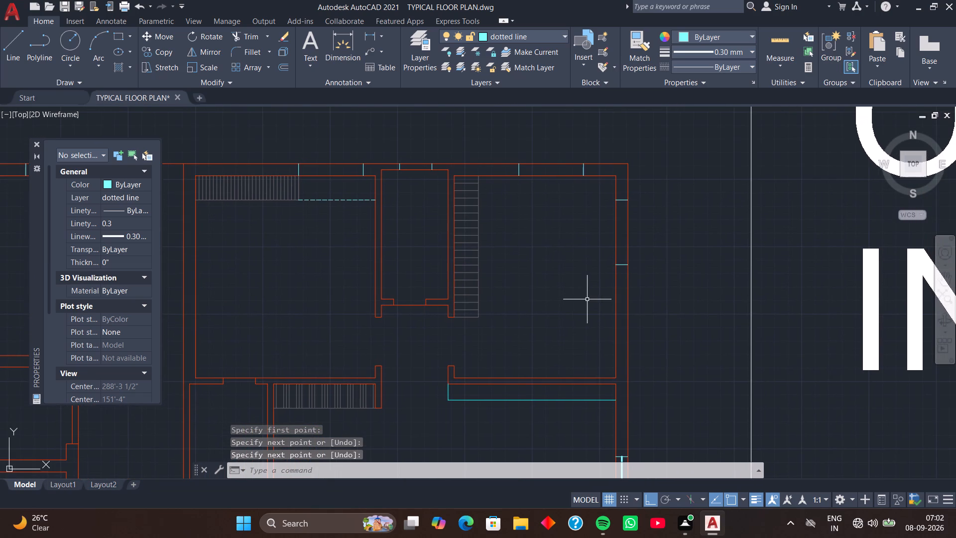
middle_drag(605, 250, 596, 273)
key(space)
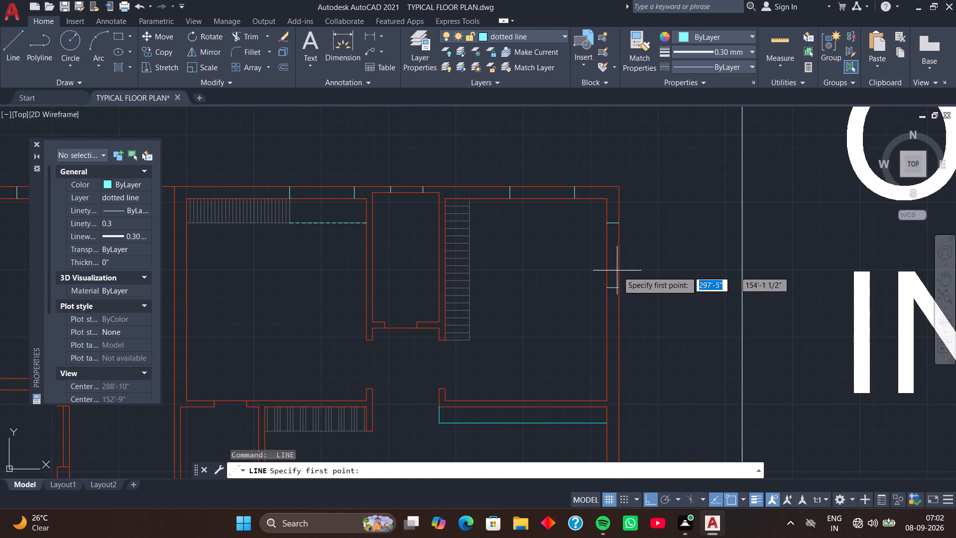
scroll(617, 281, up, 3)
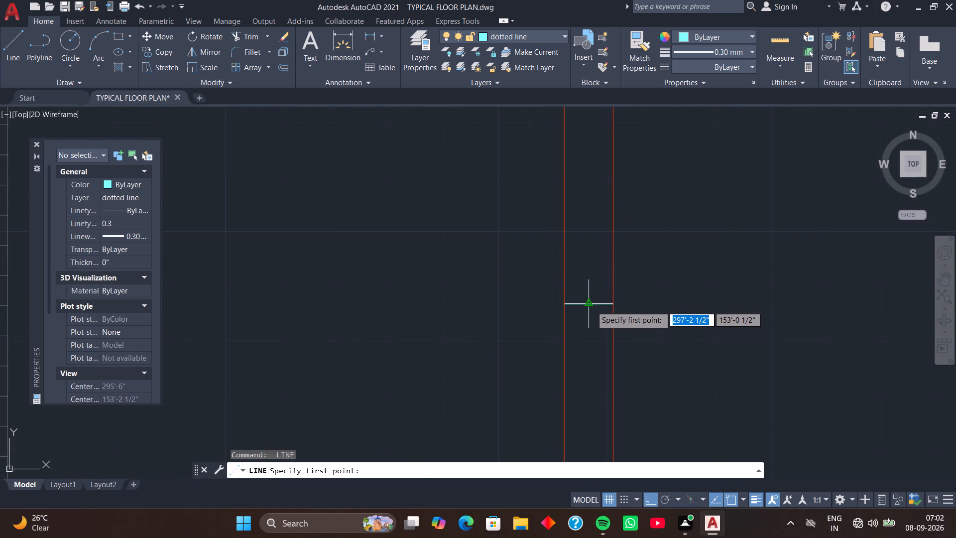
click(589, 306)
middle_drag(593, 227, 617, 373)
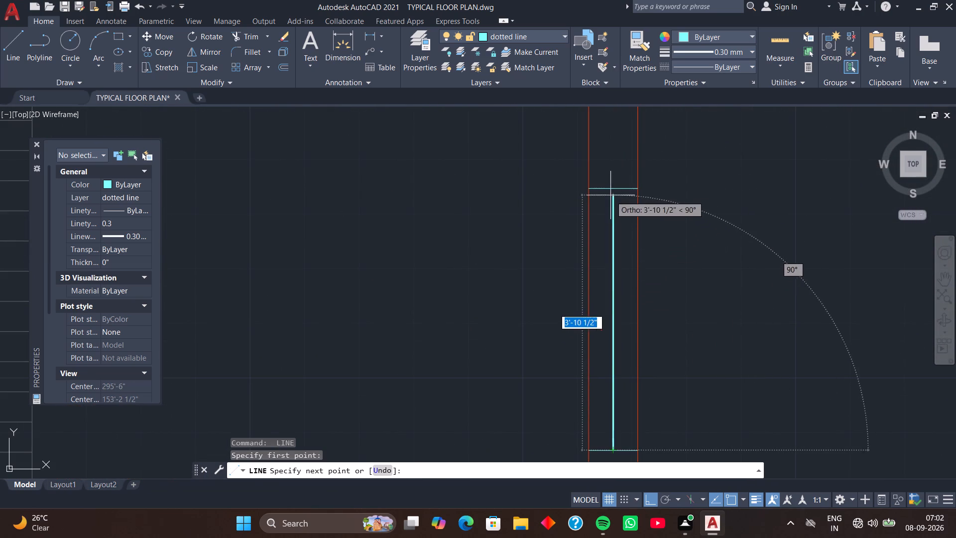
click(610, 191)
key(space)
Draw a 4' horizontal centre line between the jamb midpoints of the northeast room's north wall window opening.
scroll(606, 184, down, 2)
middle_drag(583, 180, 624, 268)
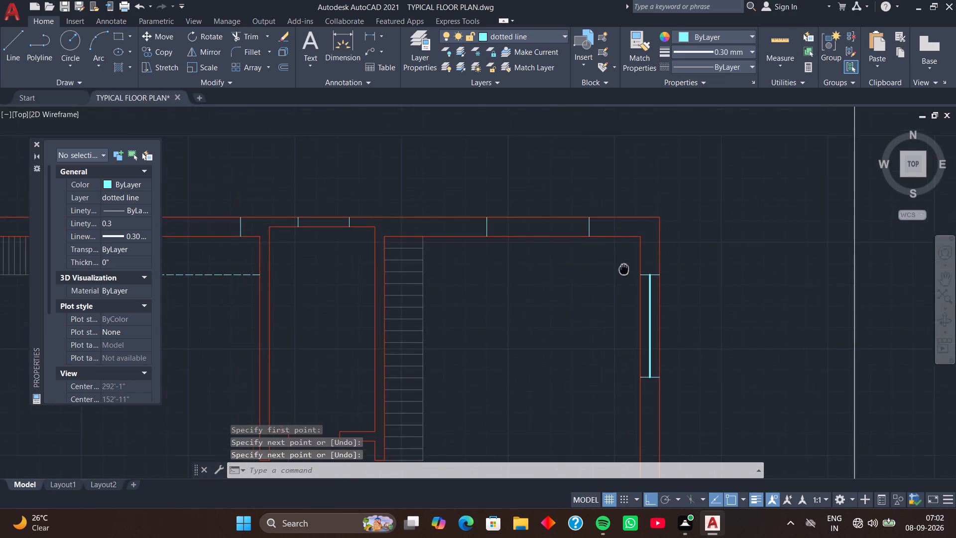
middle_drag(624, 268, 624, 268)
middle_drag(595, 269, 704, 268)
key(space)
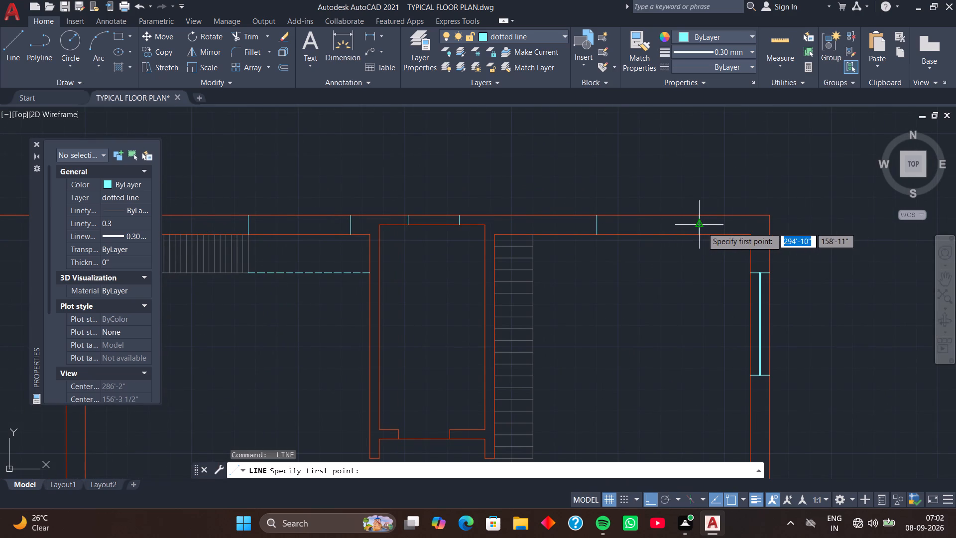
click(702, 227)
click(598, 226)
key(space)
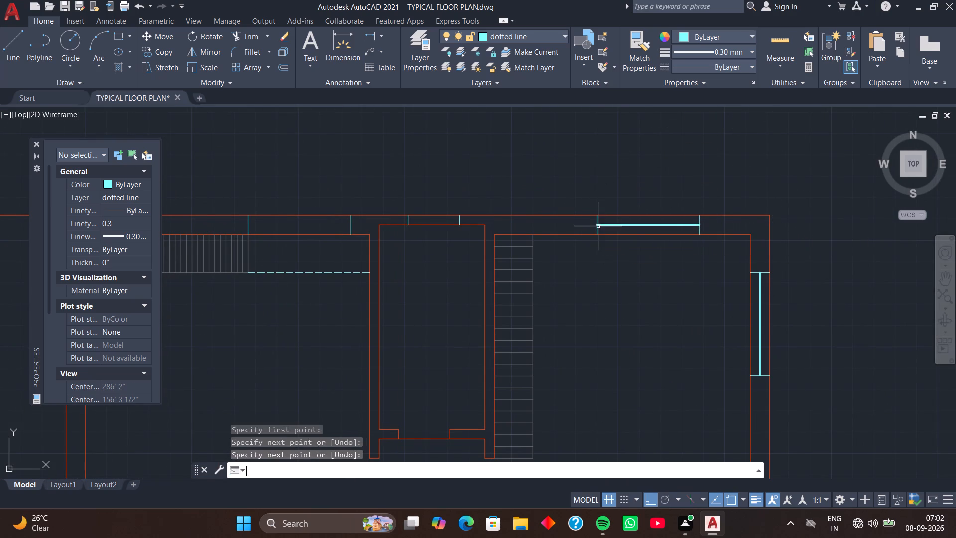
Draw a horizontal centre line about 2' long between the jamb midpoints of the north window opening in the narrow room west of the northeast room.
middle_drag(518, 251, 746, 261)
scroll(650, 240, up, 2)
key(space)
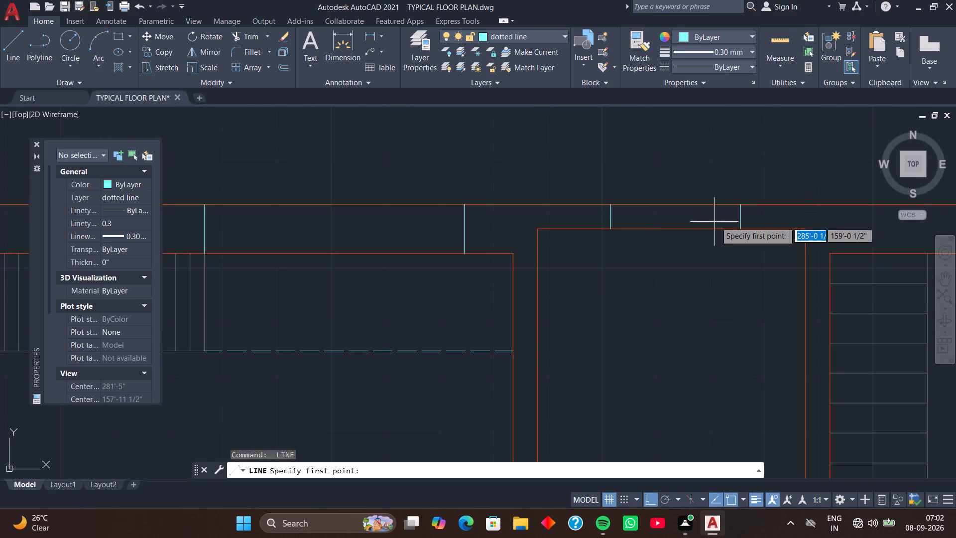
click(739, 220)
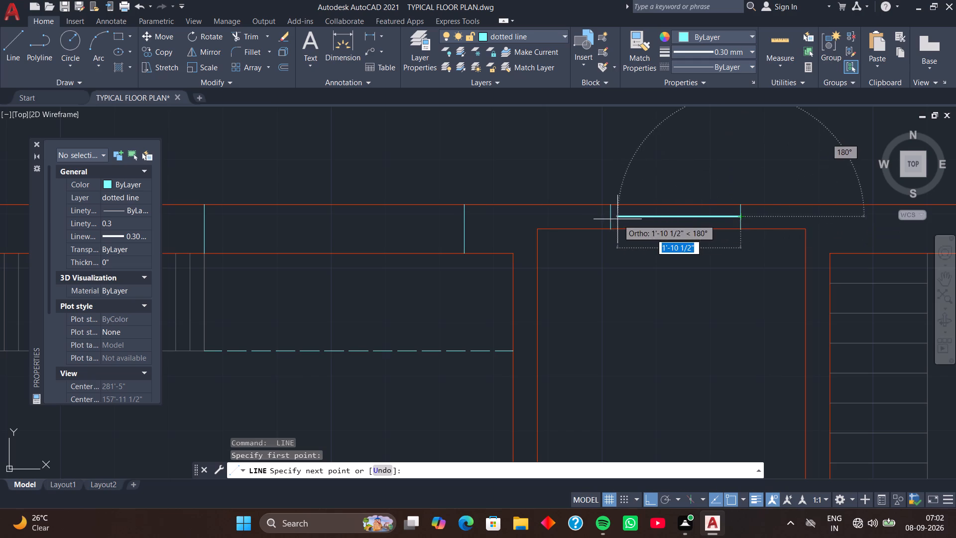
click(613, 218)
key(space)
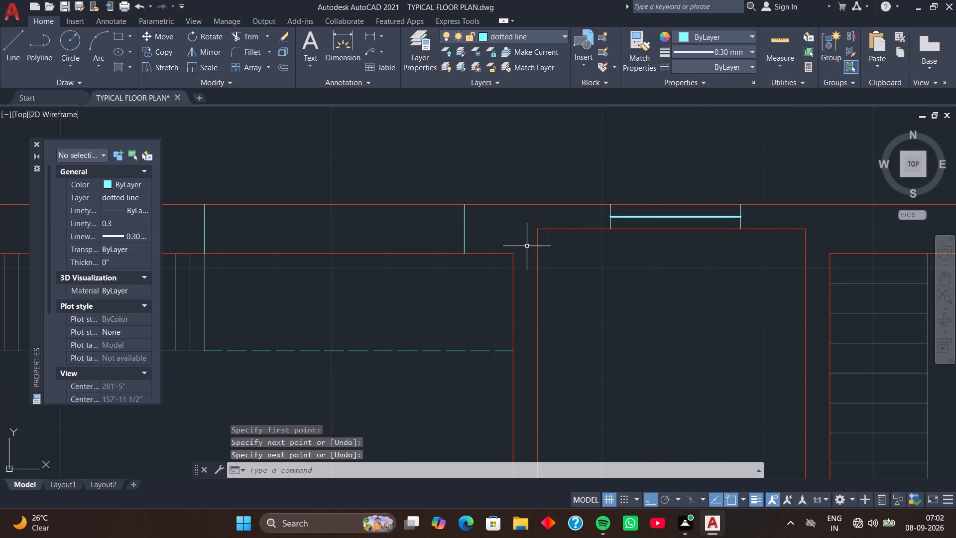
Draw a 4' horizontal centre line between the jamb midpoints of the north wall's window opening directly above the horizontal dashed line.
middle_drag(526, 246, 797, 249)
key(space)
click(738, 235)
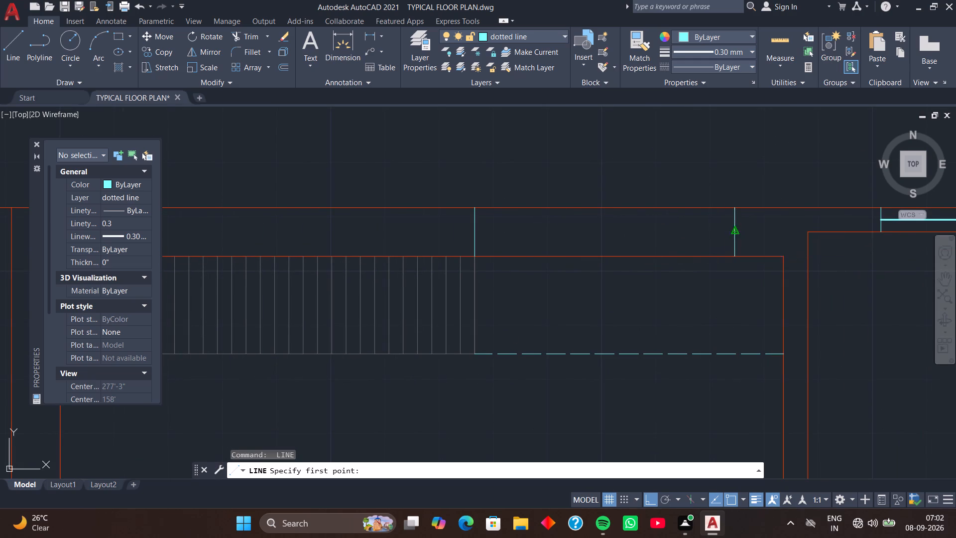
click(474, 233)
key(space)
Draw a horizontal centre line about 4' long through the north wall window opening of the room with the L-shaped hatched strip.
scroll(458, 240, down, 2)
middle_drag(440, 245, 818, 215)
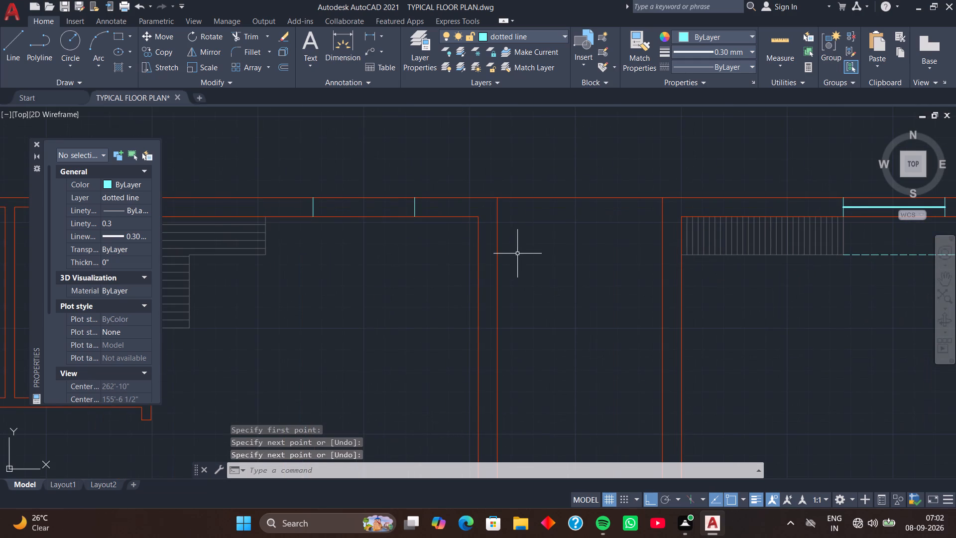
middle_drag(510, 254, 639, 256)
middle_drag(498, 259, 536, 294)
scroll(551, 255, up, 1)
key(space)
click(598, 241)
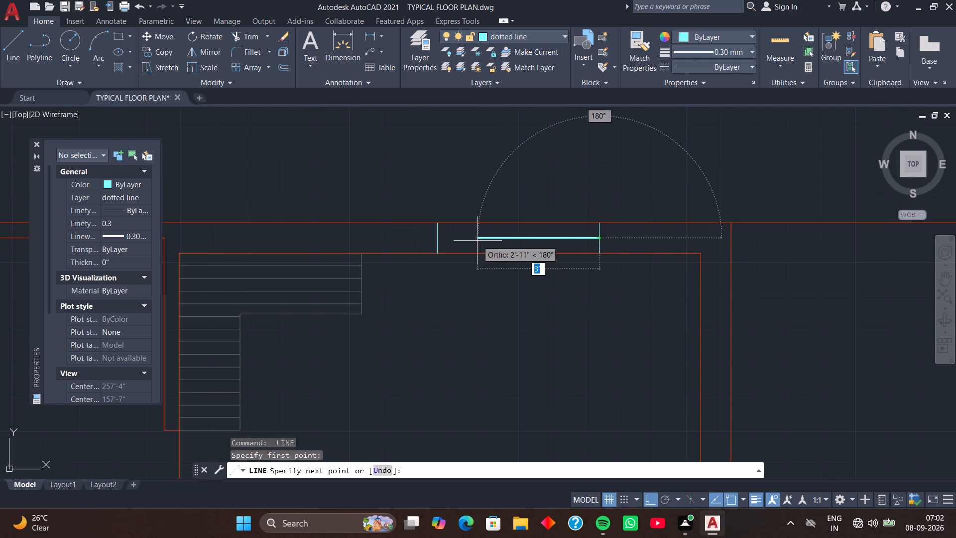
click(436, 239)
key(space)
Draw a horizontal centre line about 2' long through the north wall window opening of the eastern of the two adjoining small rooms.
scroll(410, 252, down, 2)
middle_drag(394, 269, 741, 297)
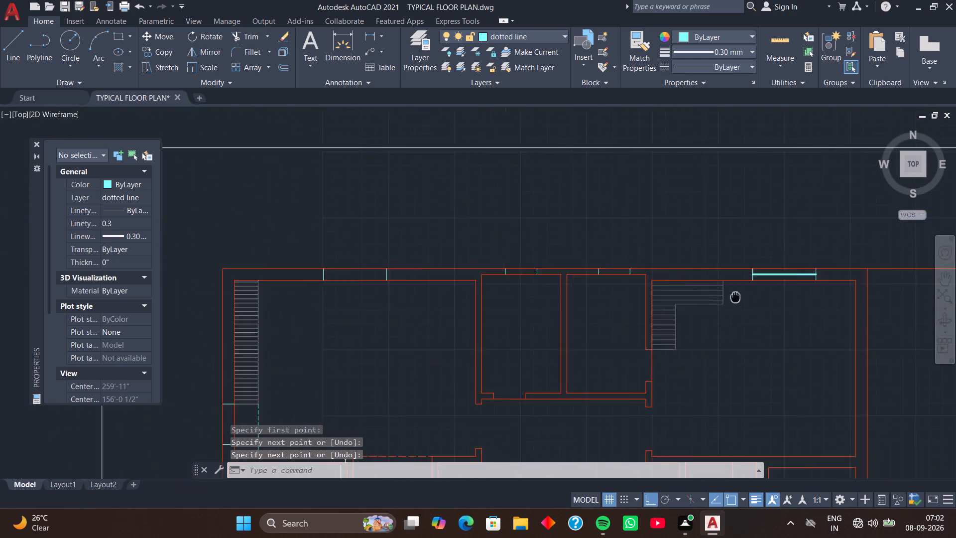
middle_drag(741, 297, 768, 299)
scroll(648, 286, up, 2)
key(space)
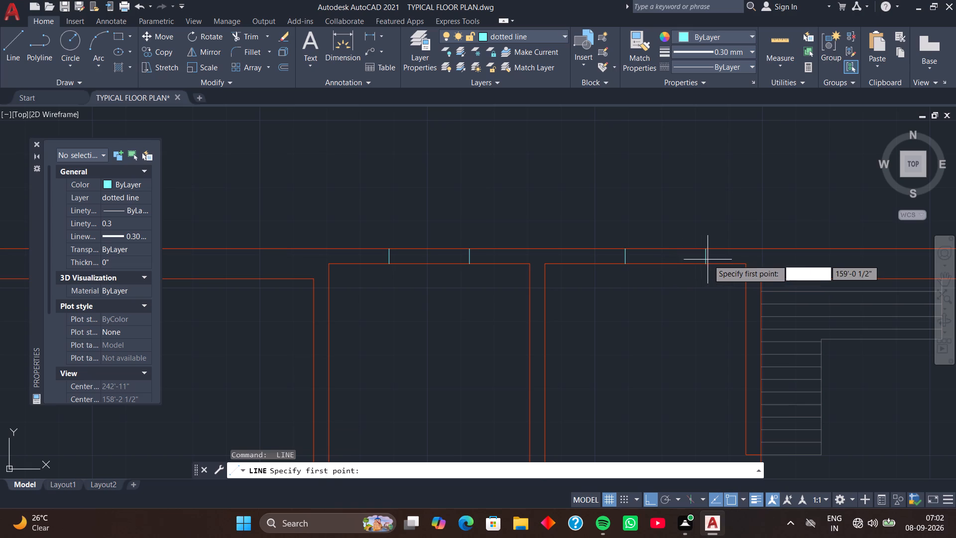
click(708, 259)
click(622, 259)
key(space)
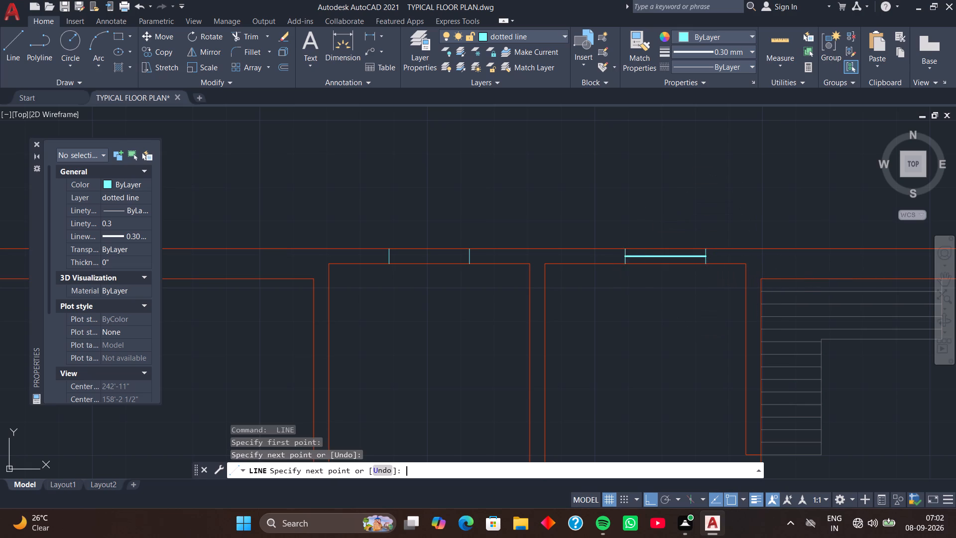
Draw a 2' horizontal centre line between the jamb midpoints of the western small room's north wall window opening.
middle_drag(496, 273, 705, 328)
scroll(682, 322, up, 2)
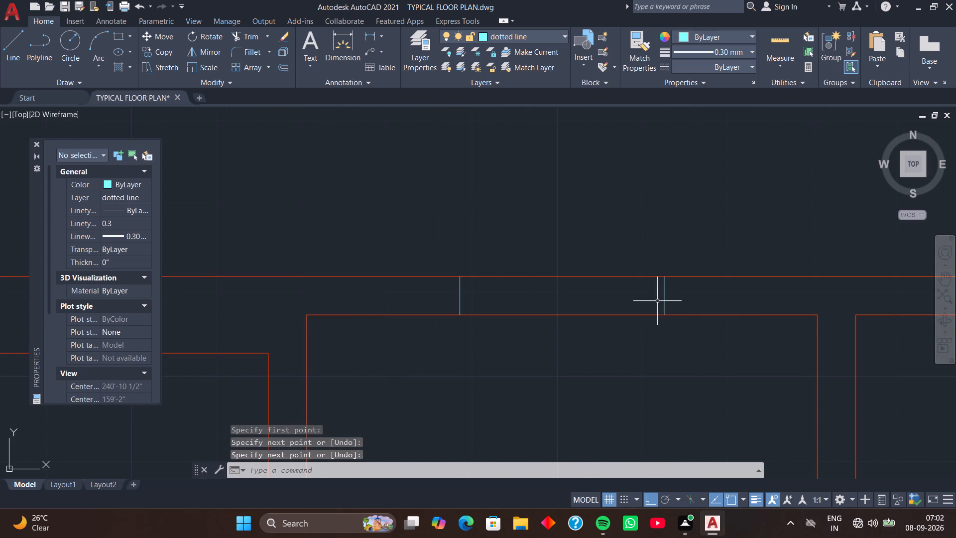
key(space)
click(663, 297)
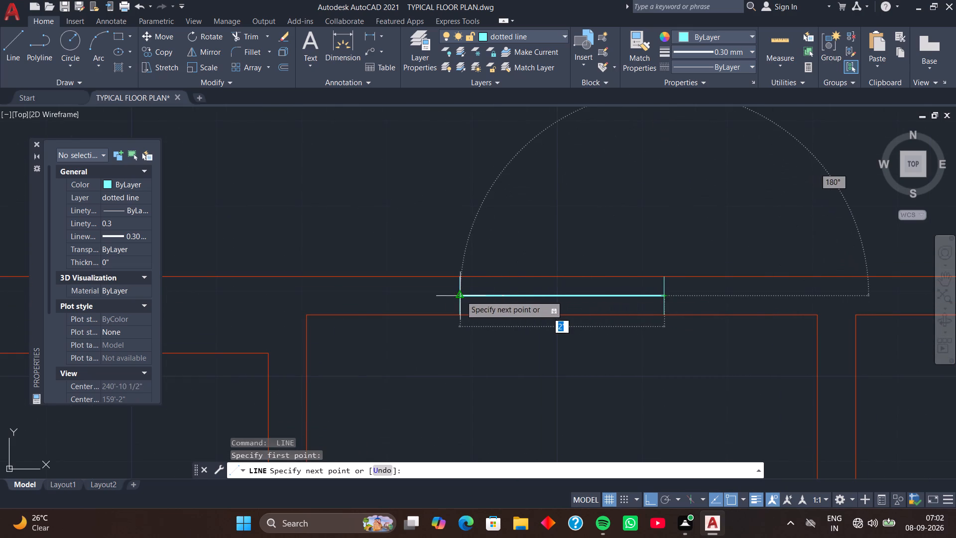
click(461, 295)
key(space)
Draw a 4' horizontal centre line between the jamb midpoints of the northwest room's north wall window opening.
scroll(444, 304, down, 2)
middle_drag(443, 324, 813, 302)
middle_drag(559, 311, 648, 312)
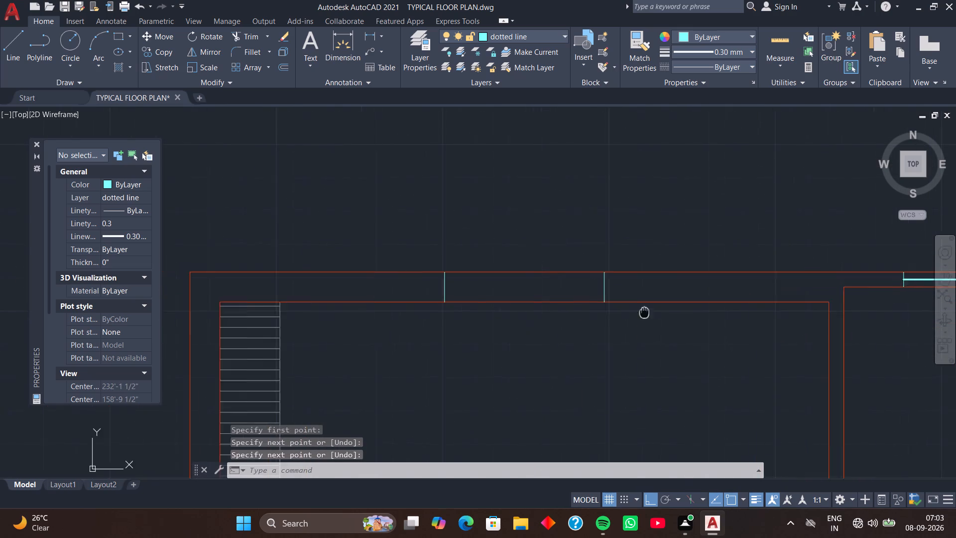
middle_drag(648, 312, 688, 315)
key(space)
click(649, 292)
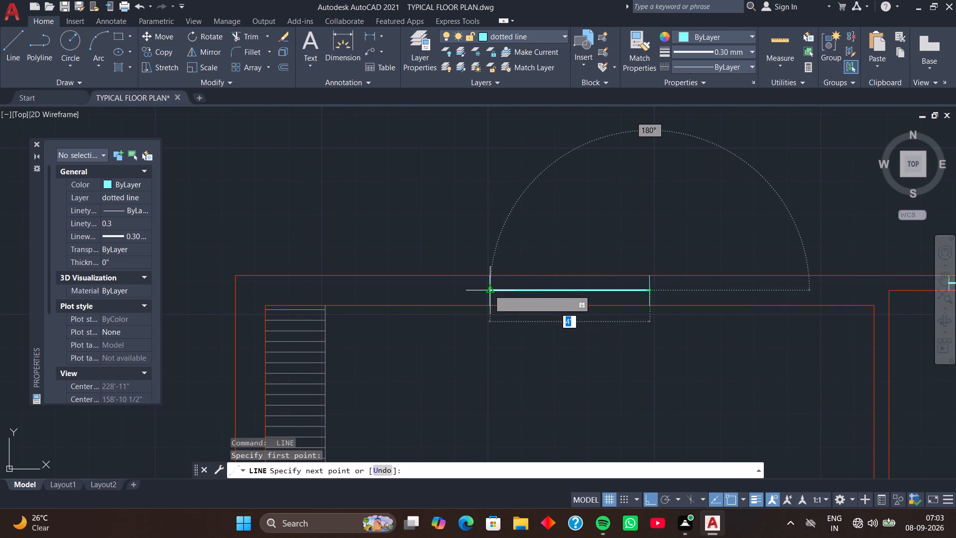
click(487, 289)
key(space)
Draw a vertical centre line about 2'-6" long between the jamb midpoints of the northwest room's west wall window opening.
scroll(524, 308, down, 3)
middle_drag(579, 378, 637, 257)
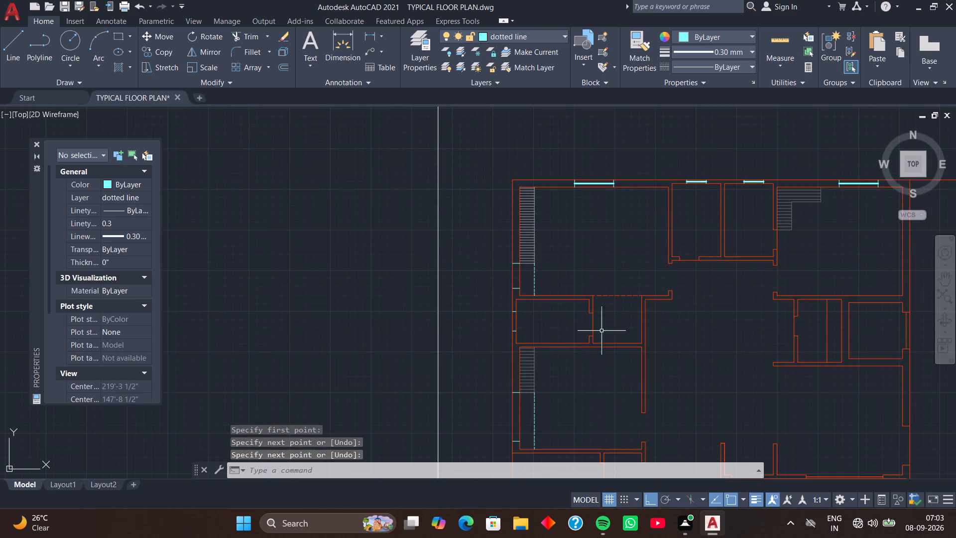
scroll(510, 286, up, 3)
key(space)
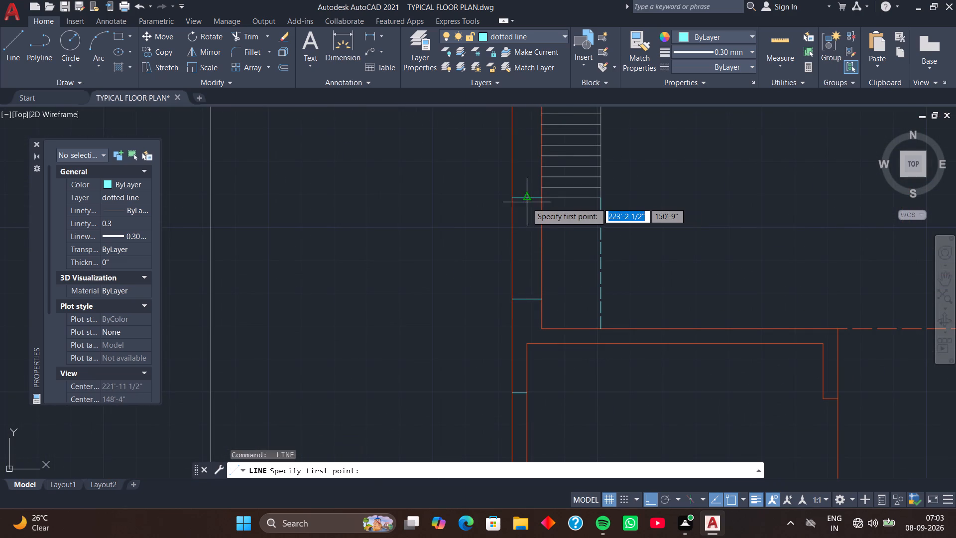
click(527, 200)
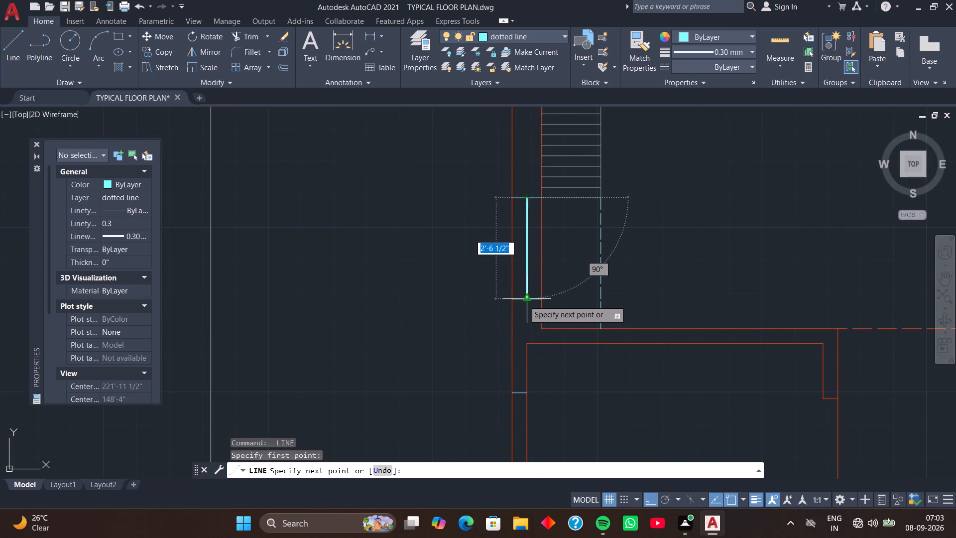
click(524, 300)
key(space)
Draw a vertical centre line between the jamb midpoints of the west wall window opening in the small room just south of the northwest room.
scroll(557, 348, down, 2)
middle_drag(562, 357, 564, 266)
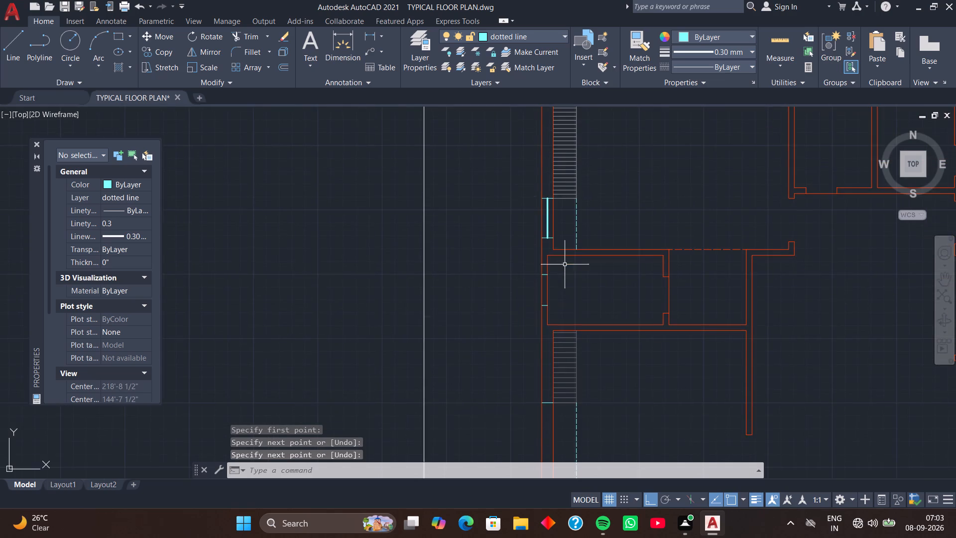
scroll(552, 278, up, 3)
key(space)
click(517, 265)
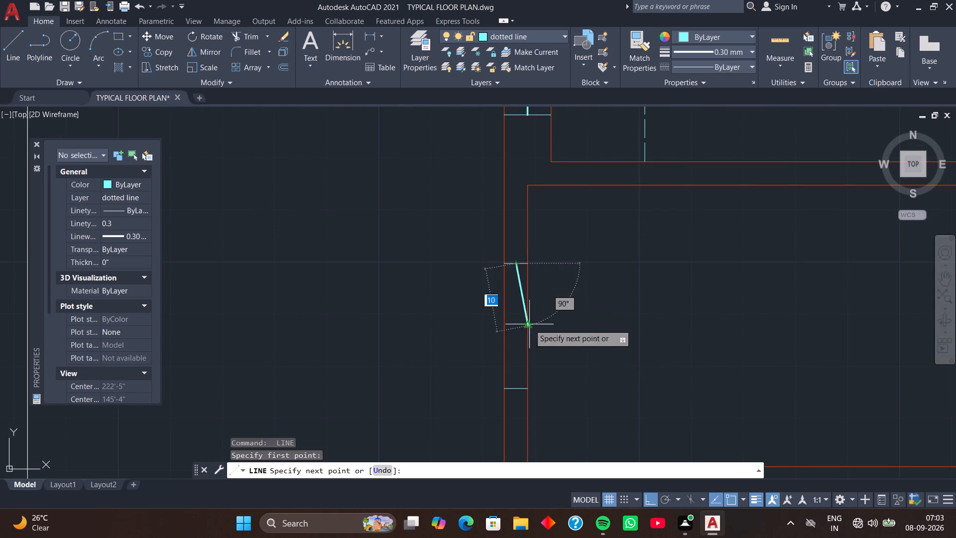
click(517, 392)
key(space)
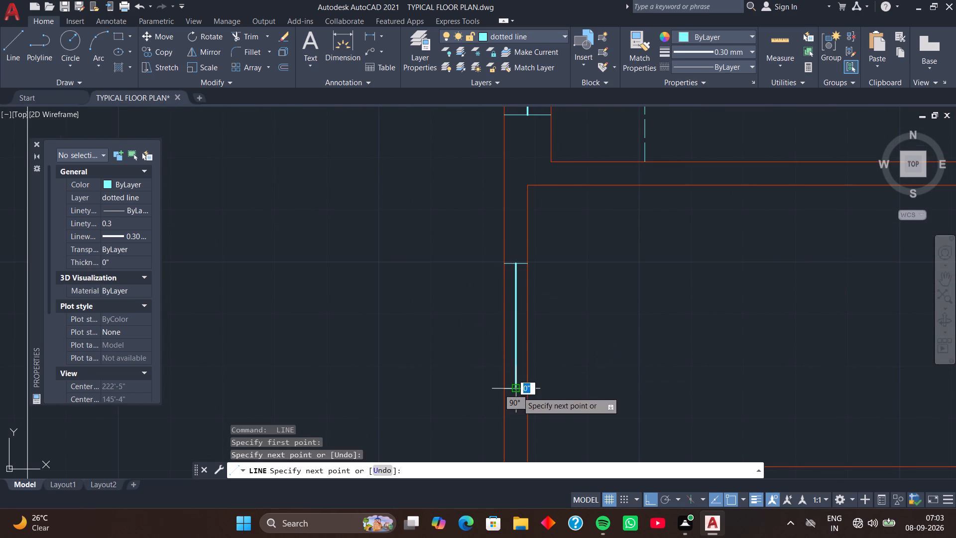
Draw a vertical centre line about 5' long between the jamb midpoints of the west wall's southernmost window opening, beside the vertical dashed line.
scroll(578, 356, down, 2)
middle_drag(594, 384, 599, 197)
middle_drag(603, 298, 625, 132)
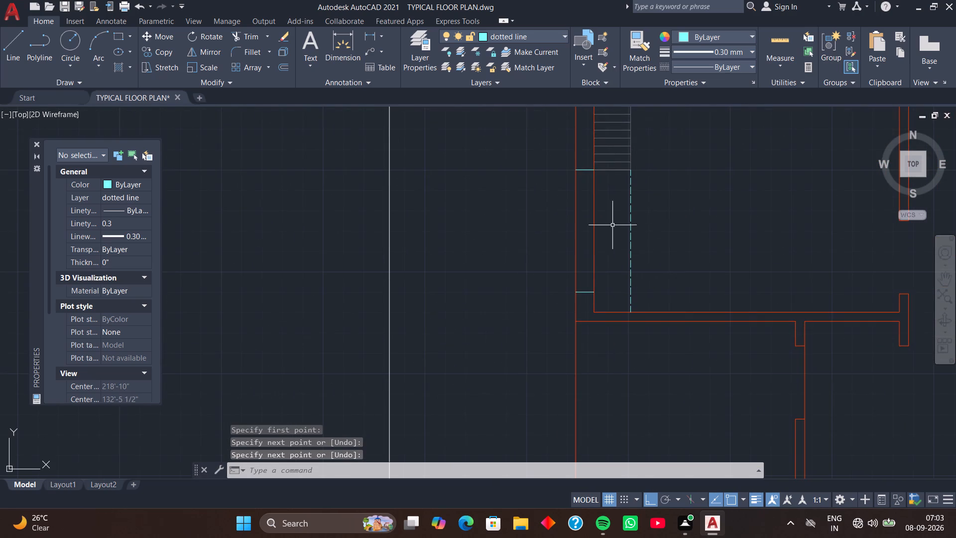
scroll(593, 196, up, 1)
key(space)
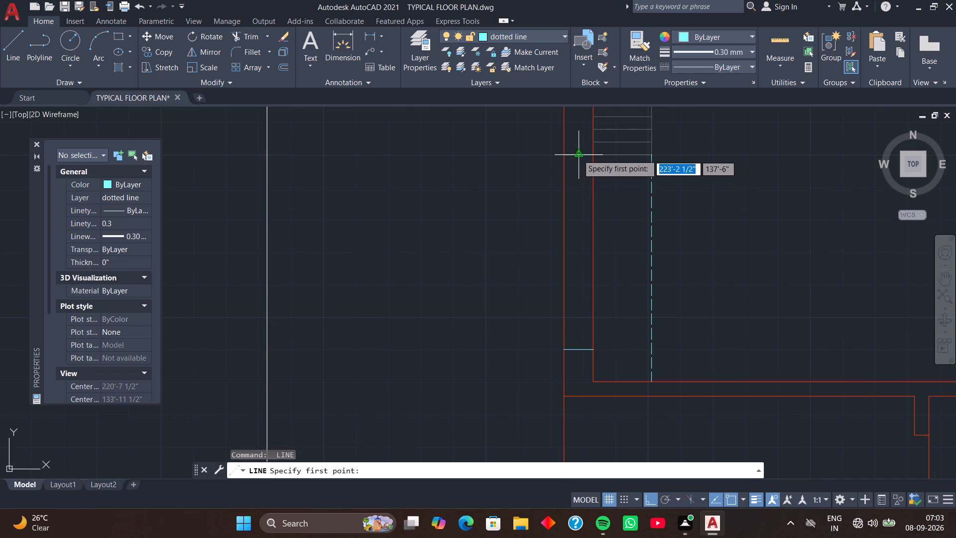
click(578, 153)
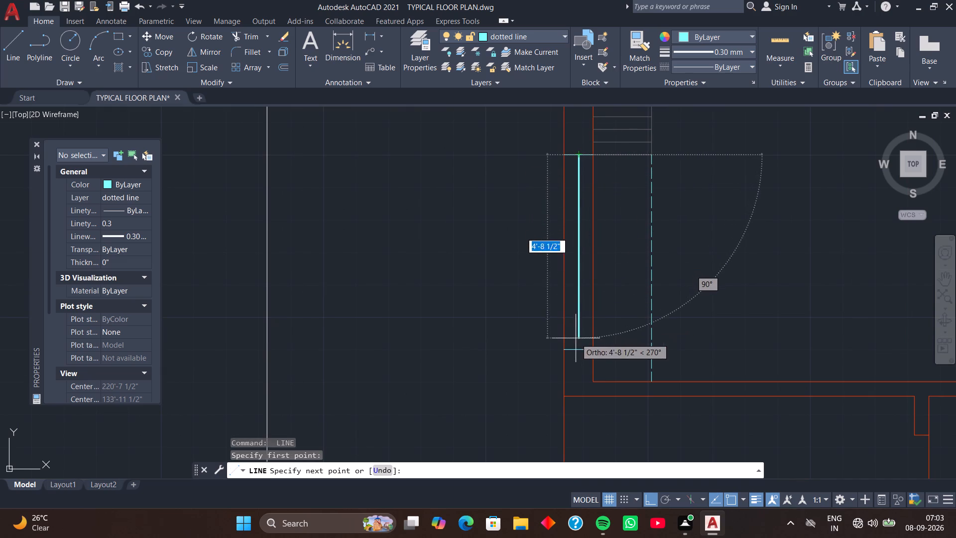
click(580, 348)
key(space)
Draw a horizontal centre line between the jamb midpoints of the south wall window opening in the western half of the plan.
scroll(643, 321, down, 3)
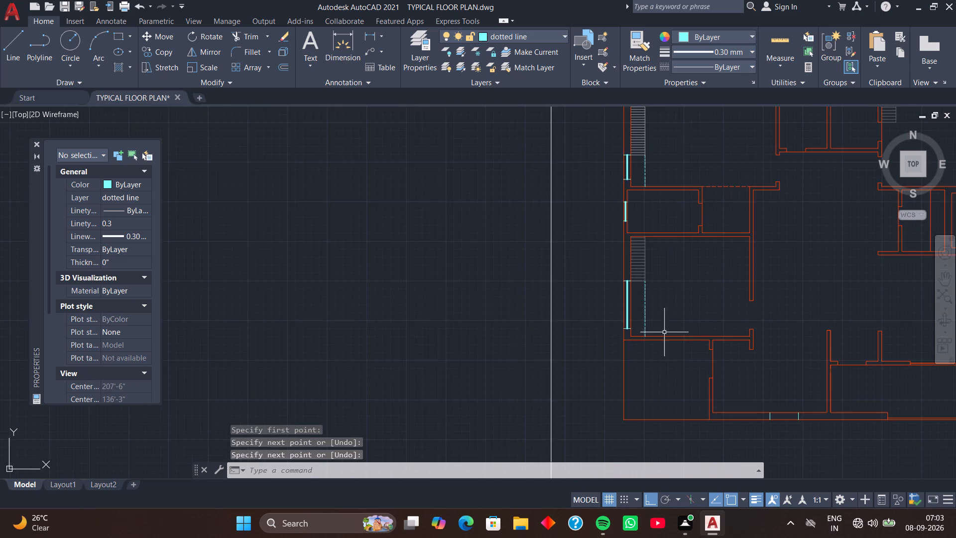
middle_drag(708, 358, 574, 268)
middle_drag(632, 297, 620, 278)
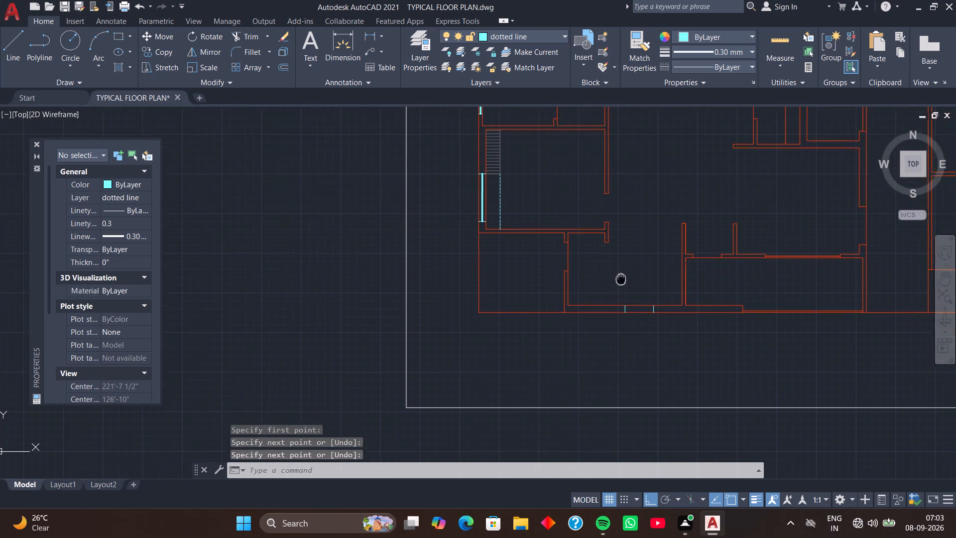
middle_drag(620, 278, 618, 270)
scroll(617, 267, up, 4)
middle_drag(629, 295, 580, 211)
key(space)
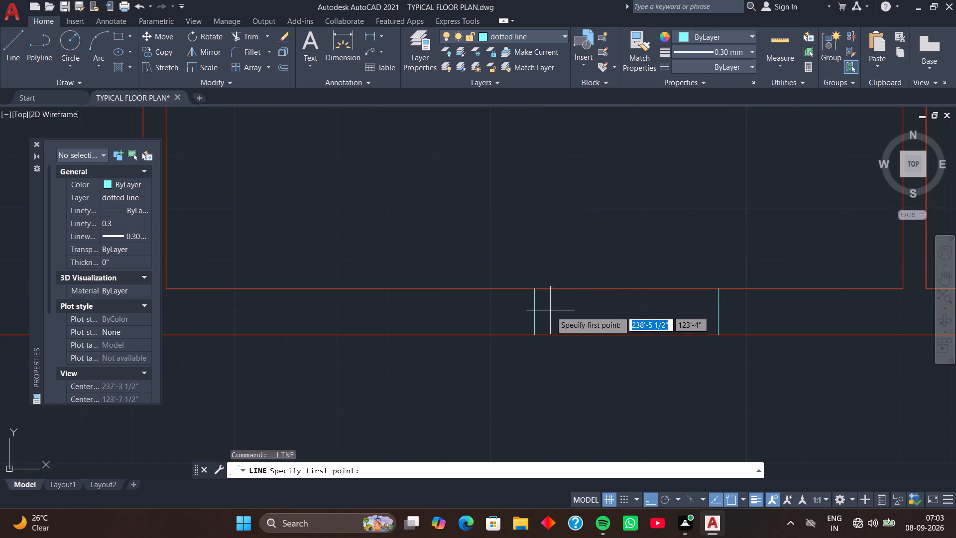
click(535, 313)
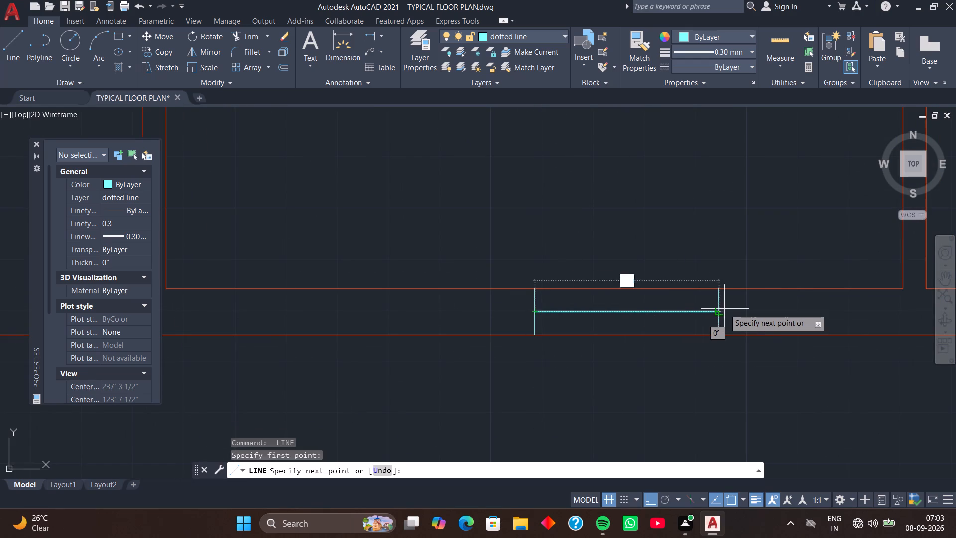
click(717, 311)
key(space)
Draw a 4' horizontal centre line between the jamb midpoints of the south wall window opening in the eastern half of the plan.
scroll(747, 292, down, 3)
middle_drag(800, 302, 576, 322)
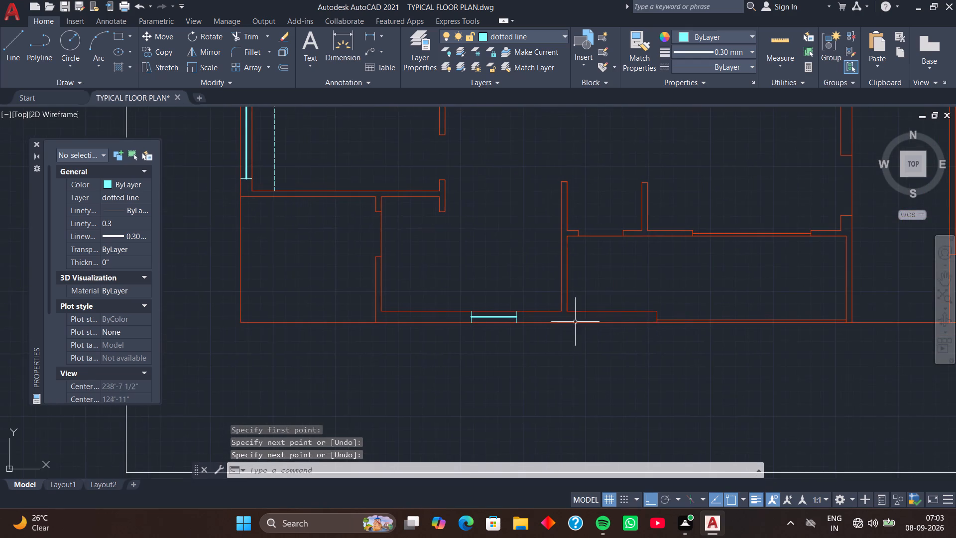
middle_drag(892, 305, 608, 315)
middle_drag(718, 328, 592, 316)
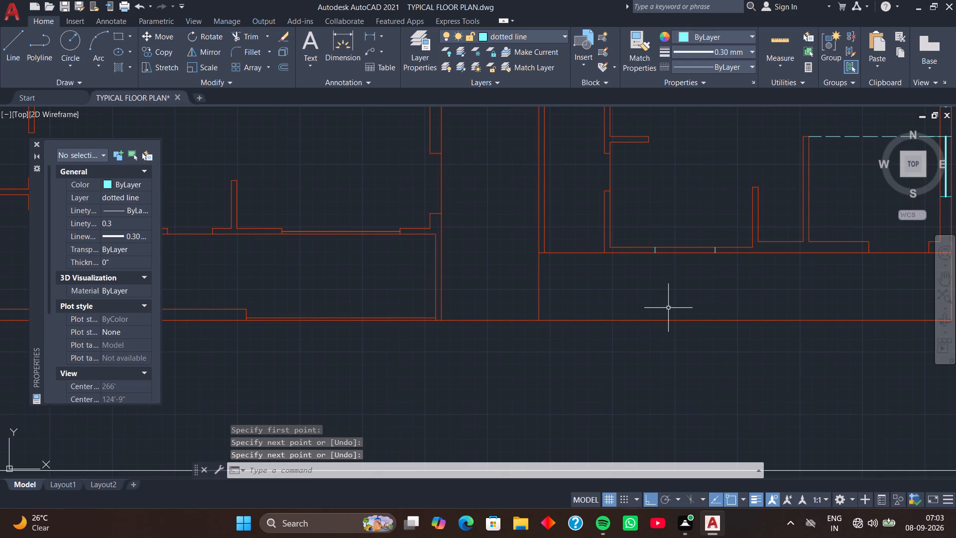
middle_drag(668, 286, 658, 324)
scroll(654, 314, up, 2)
key(space)
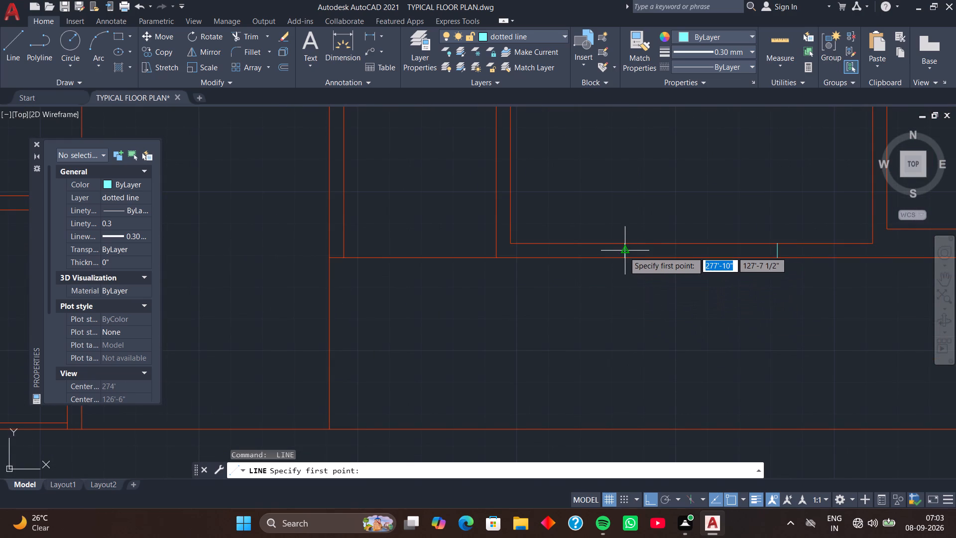
click(624, 252)
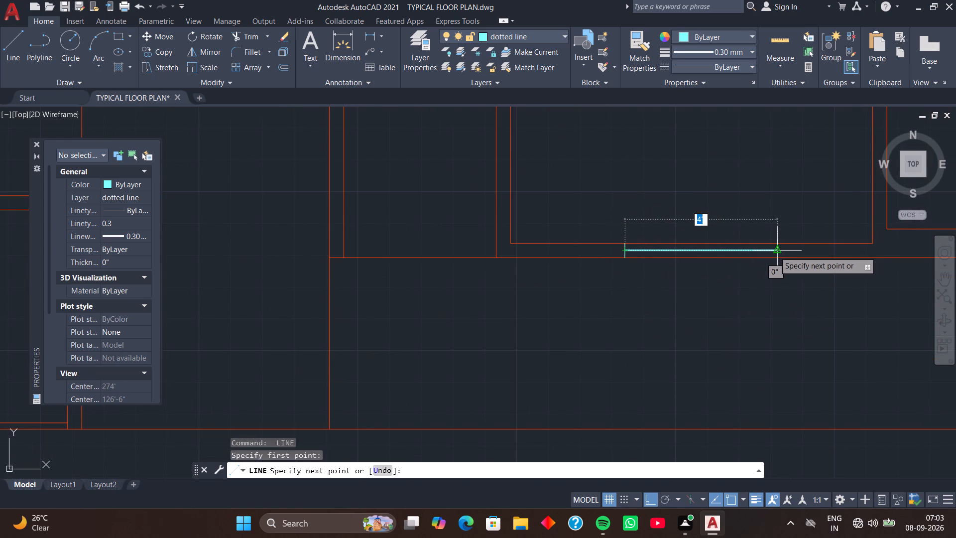
click(777, 252)
key(space)
Draw a 1'6" by 9" rectangle in the open area just south of the building outline.
scroll(777, 252, down, 3)
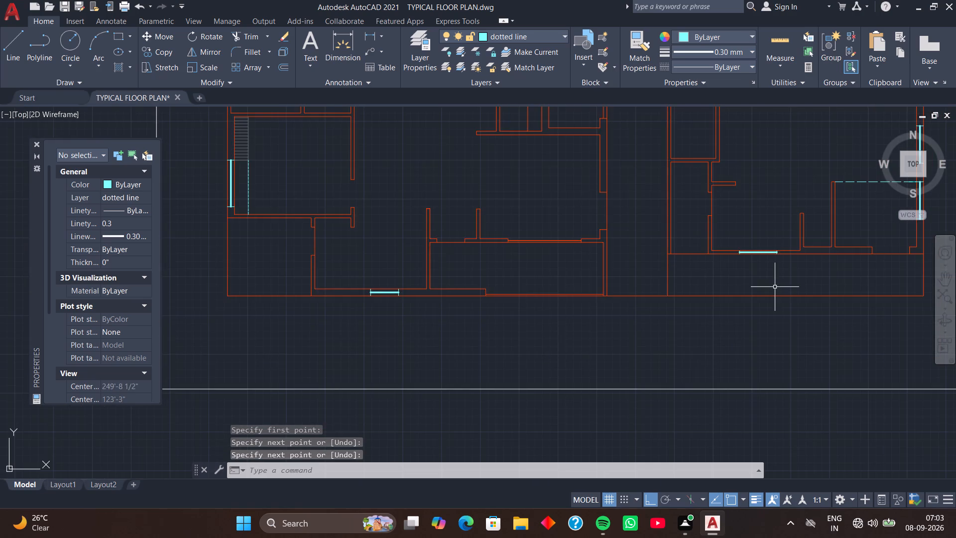
middle_drag(775, 287, 713, 287)
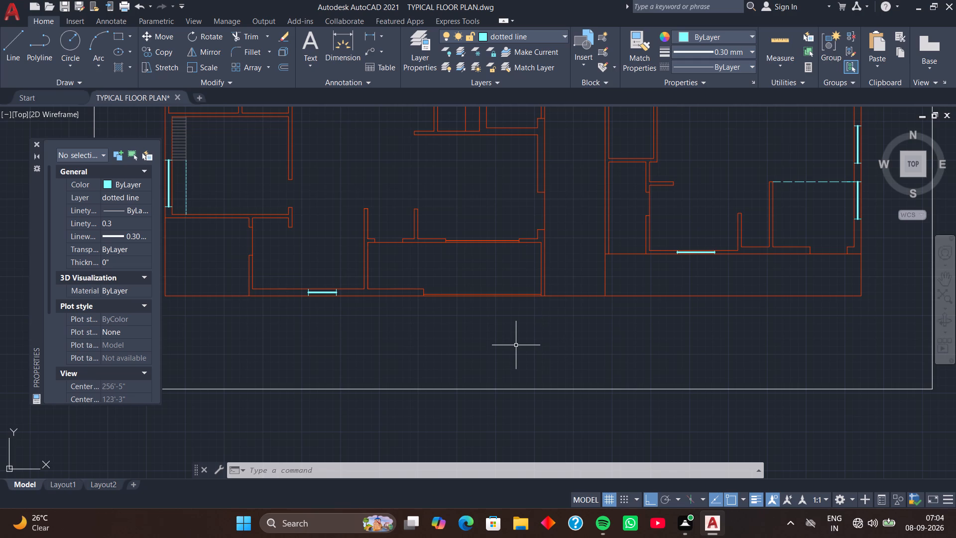
text(re)
text(c)
key(space)
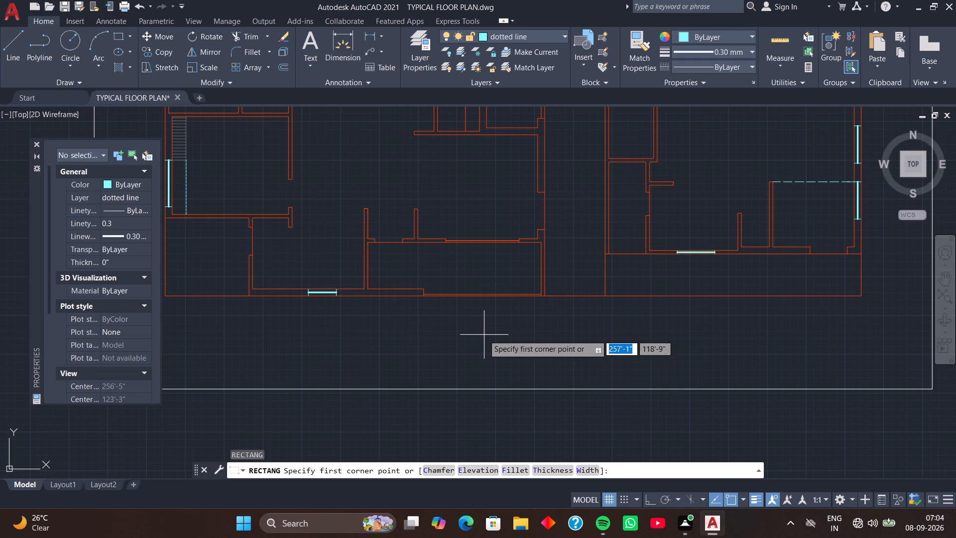
click(481, 334)
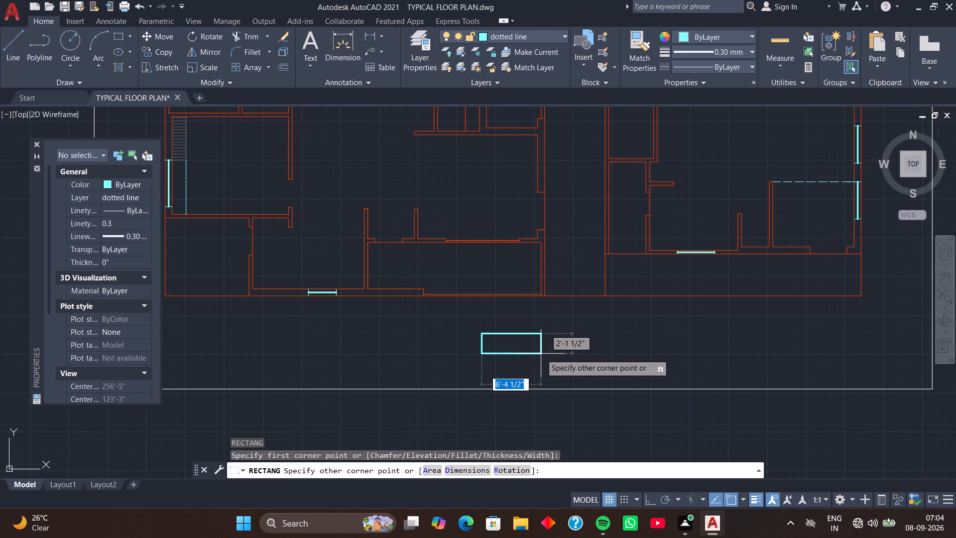
text(d)
key(space)
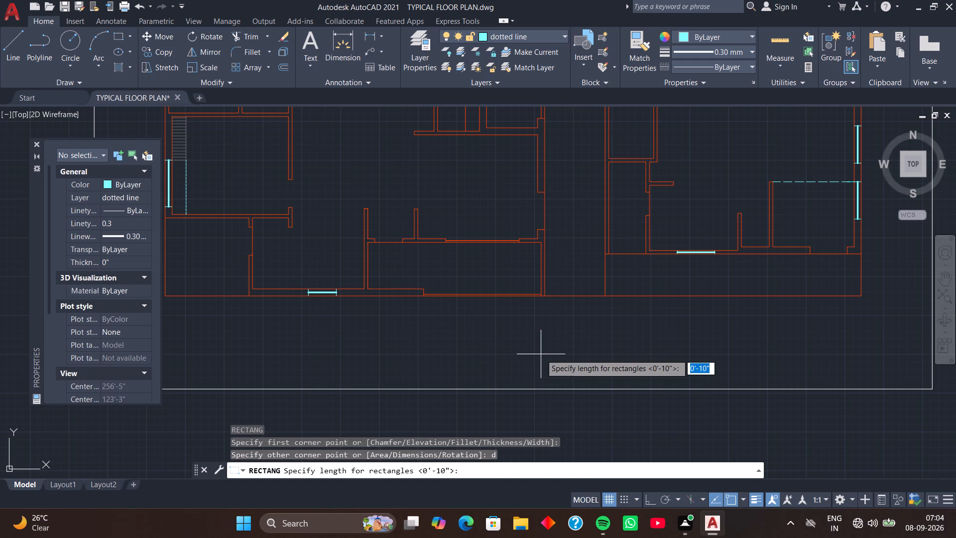
text(1')
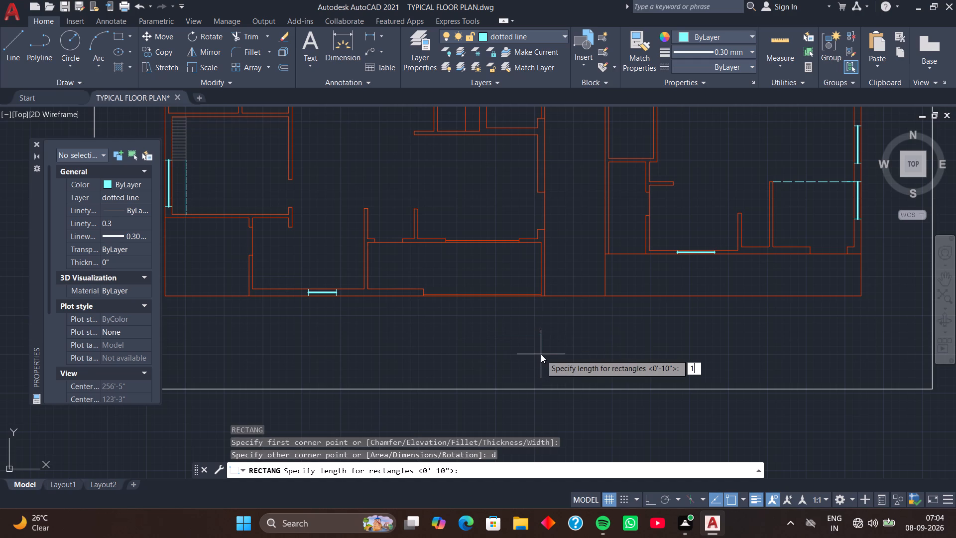
key(6)
key(Return)
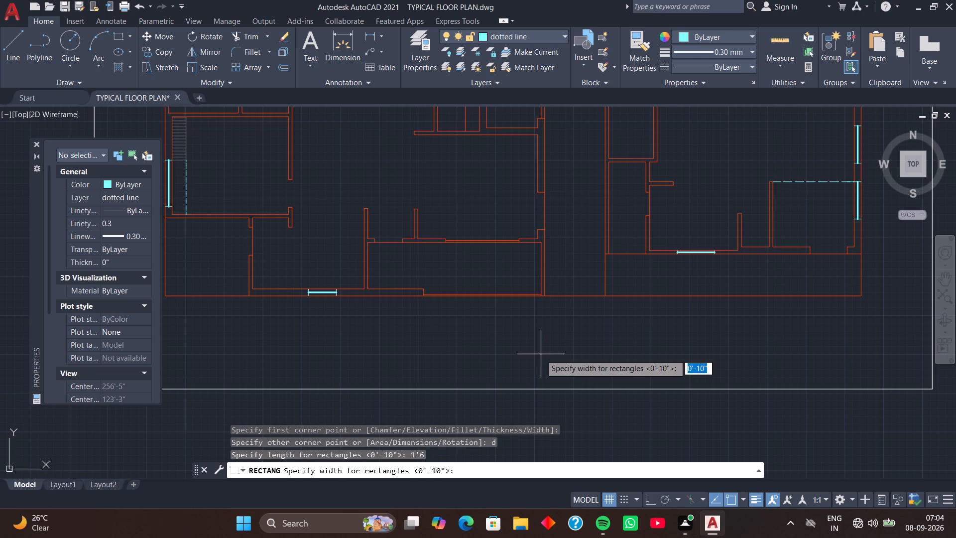
key(9)
key(Return)
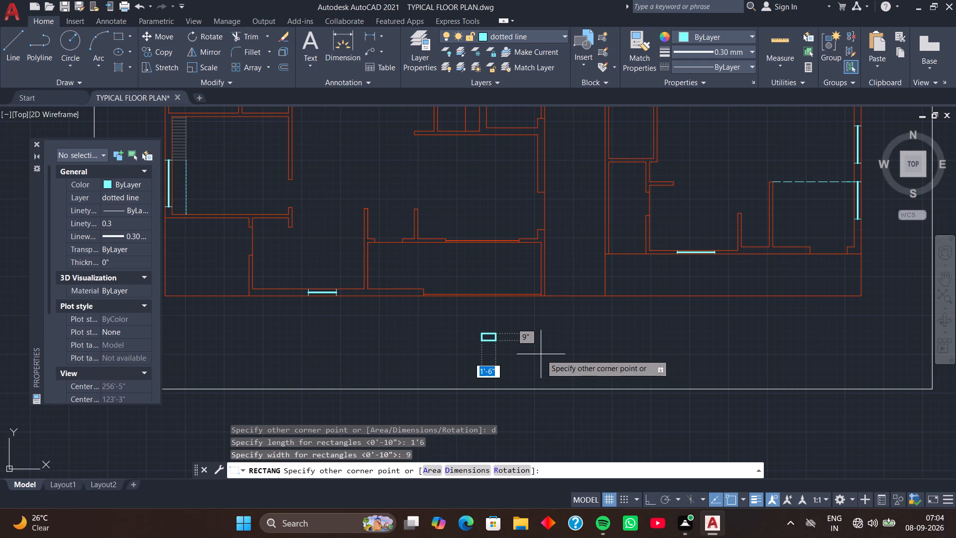
click(541, 354)
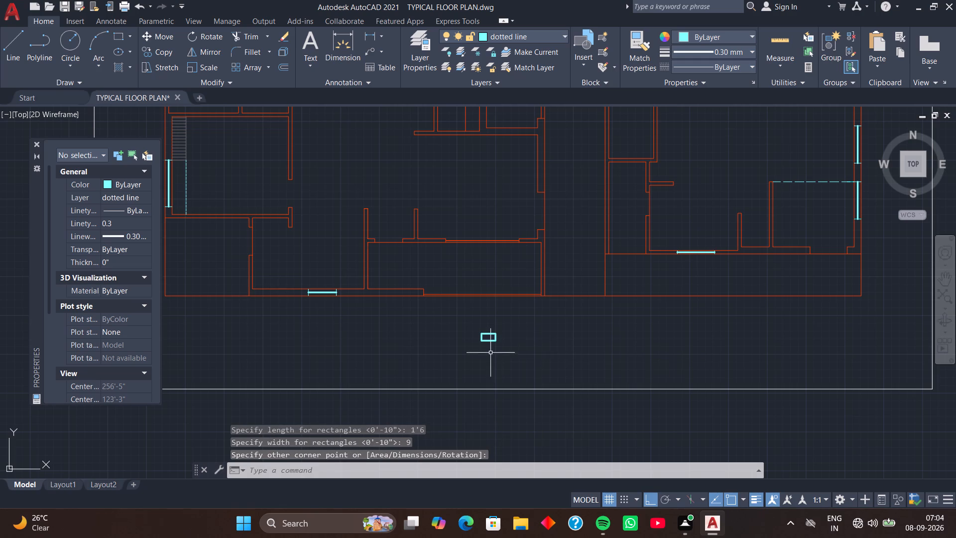
Draw a 1' by 9" rectangle just east of the 1'6" by 9" rectangle, south of the building.
scroll(491, 343, up, 3)
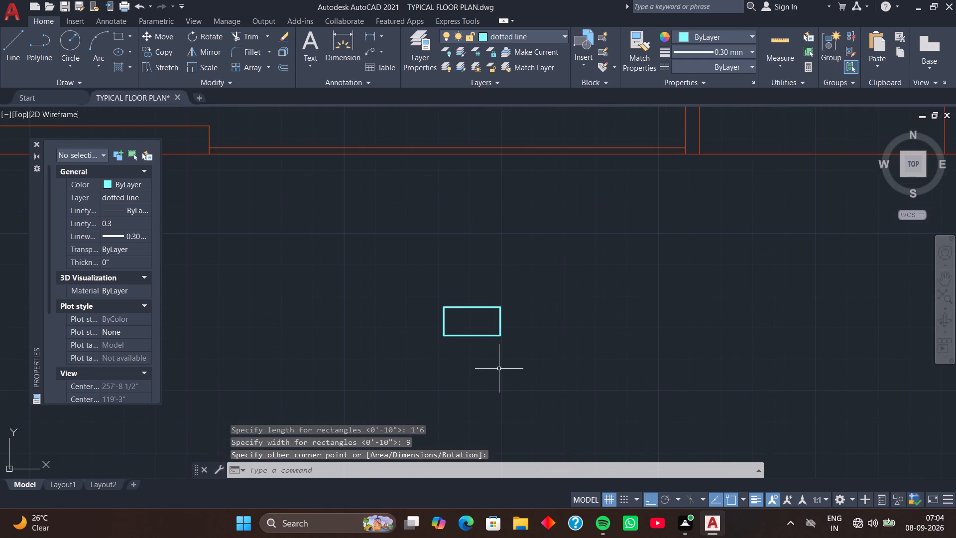
scroll(501, 371, down, 2)
middle_drag(511, 377, 467, 366)
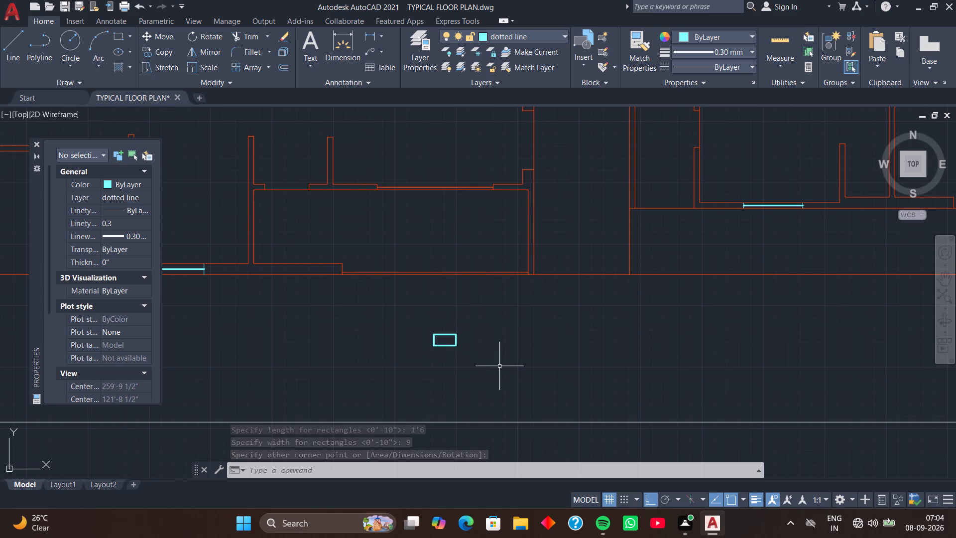
key(space)
click(517, 334)
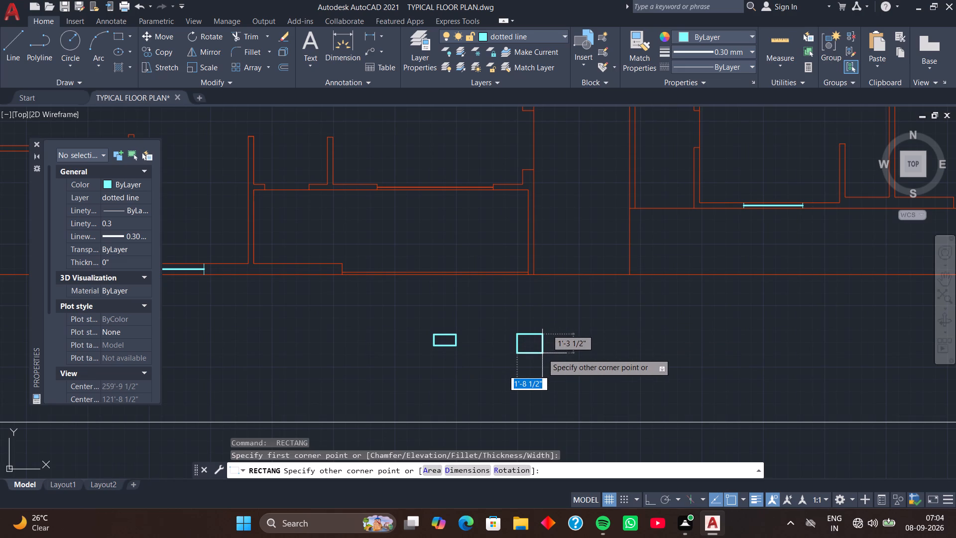
text(d)
key(space)
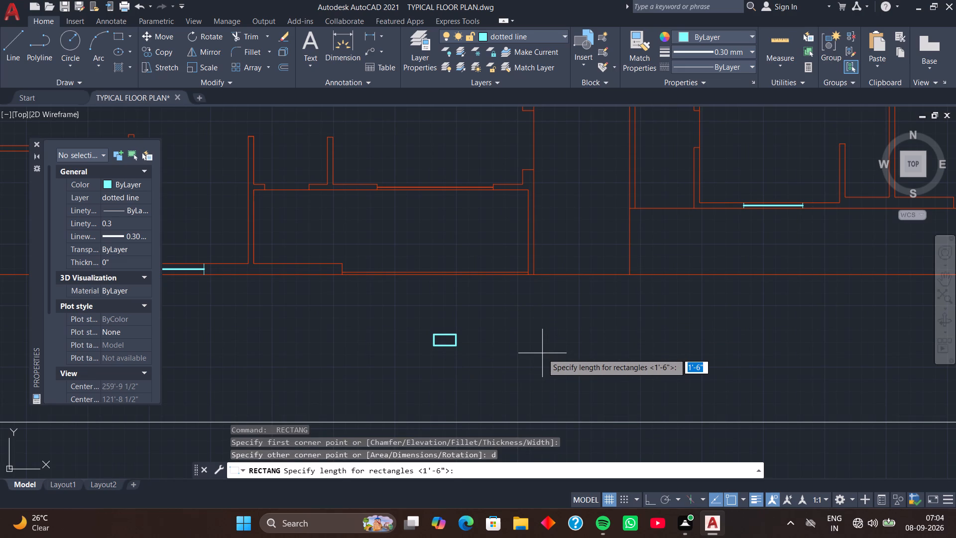
text(1')
key(Return)
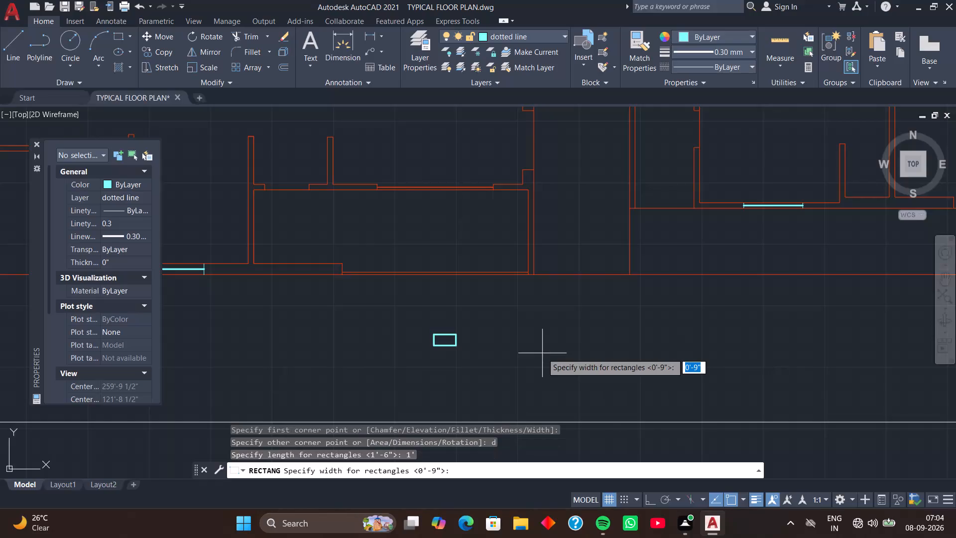
key(9)
key(Return)
drag(510, 332, 515, 335)
Draw a 2' by 9" rectangle southeast of the two small rectangles, south of the building.
middle_drag(550, 334, 505, 319)
middle_drag(522, 337, 512, 334)
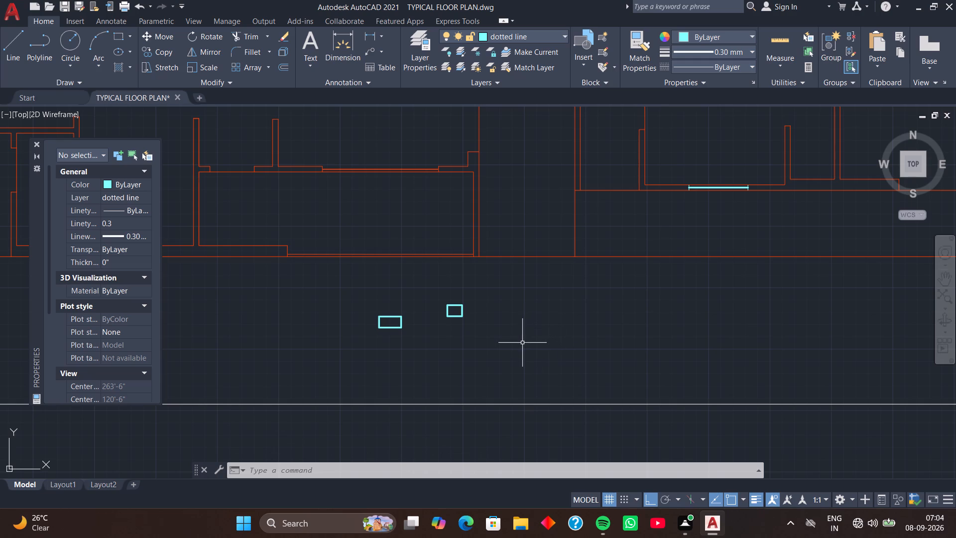
key(space)
click(508, 338)
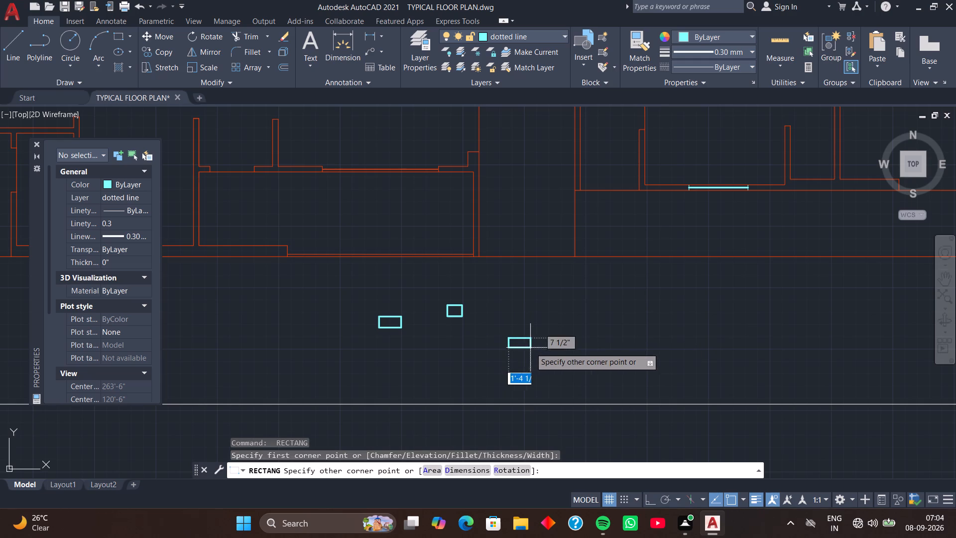
key(d)
key(space)
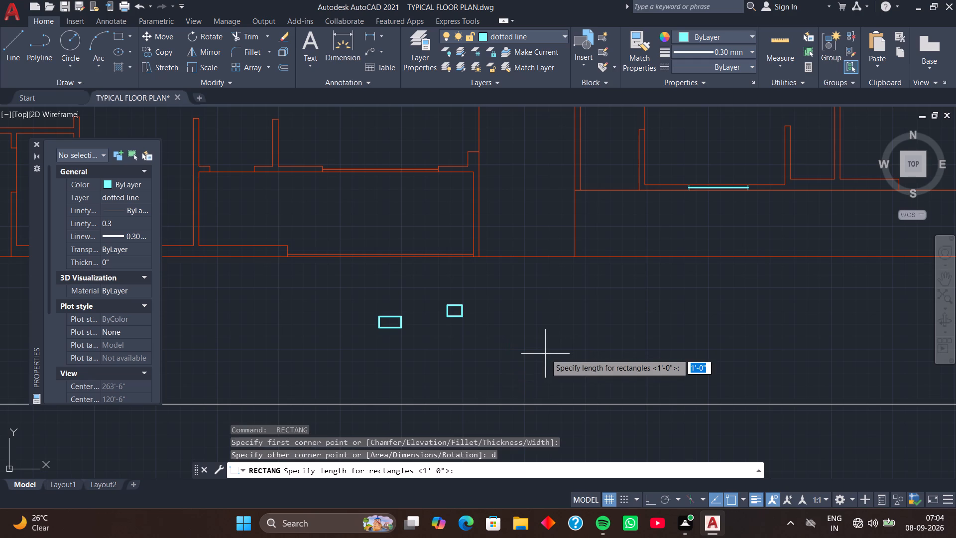
text(2')
key(Return)
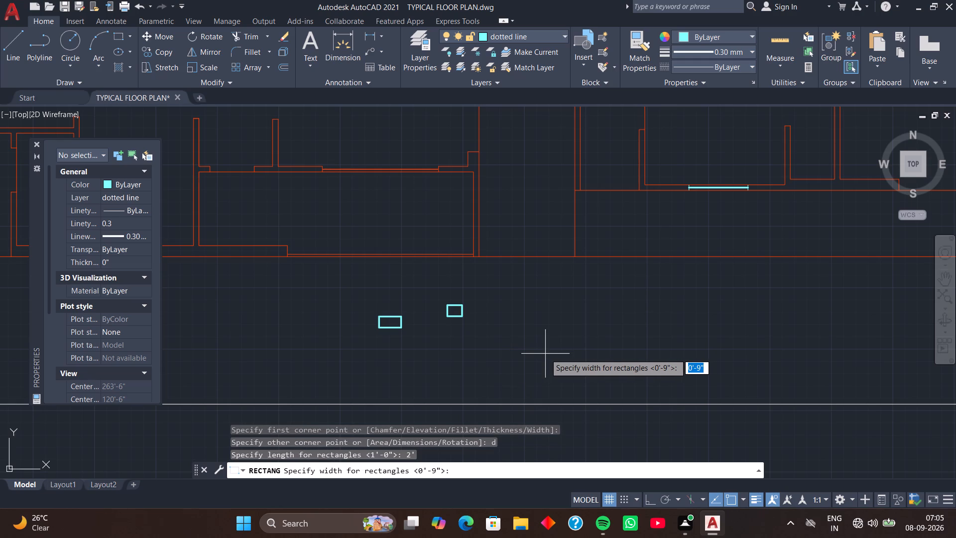
key(9)
key(Return)
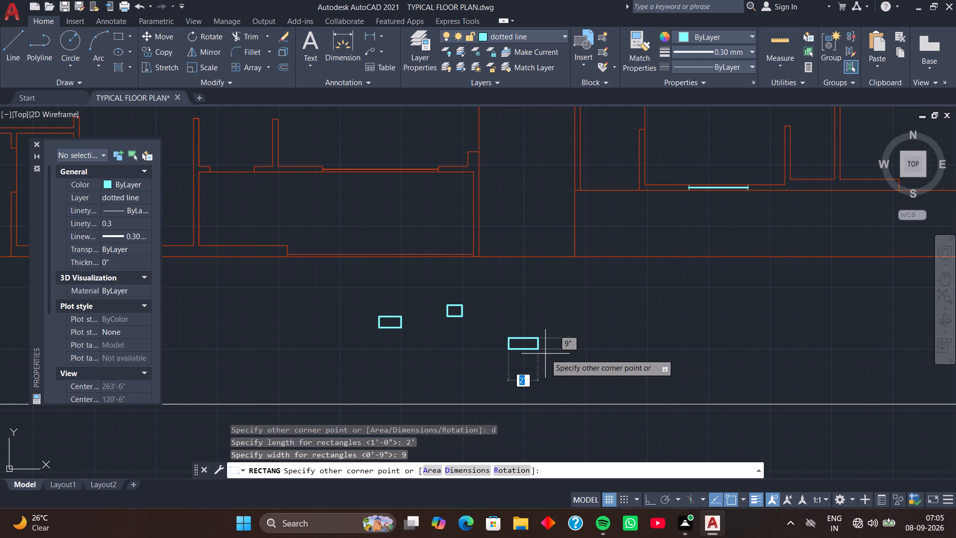
click(545, 354)
Hatch the insides of the three small rectangles south of the building with a solid fill in blue.
scroll(494, 358, up, 3)
scroll(479, 332, down, 2)
middle_drag(475, 337, 482, 336)
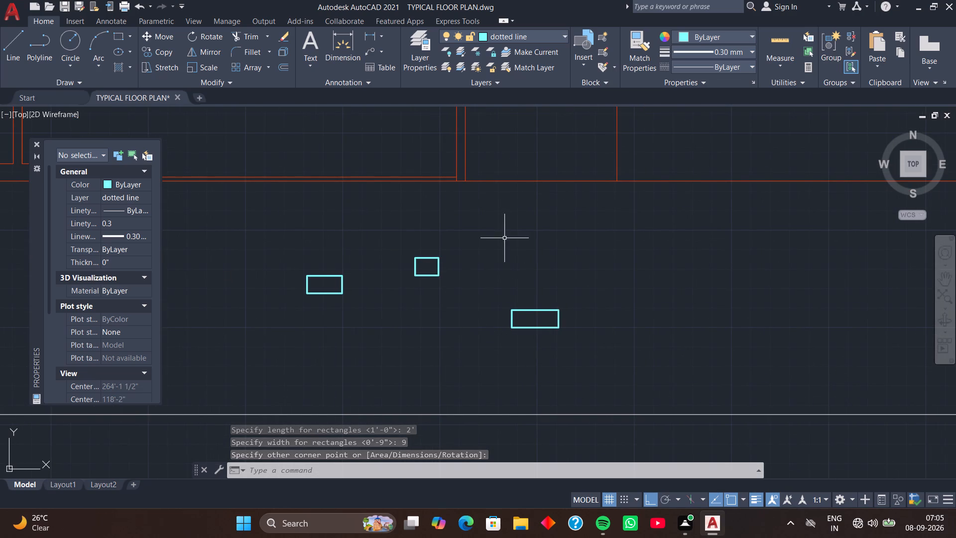
text(h)
key(space)
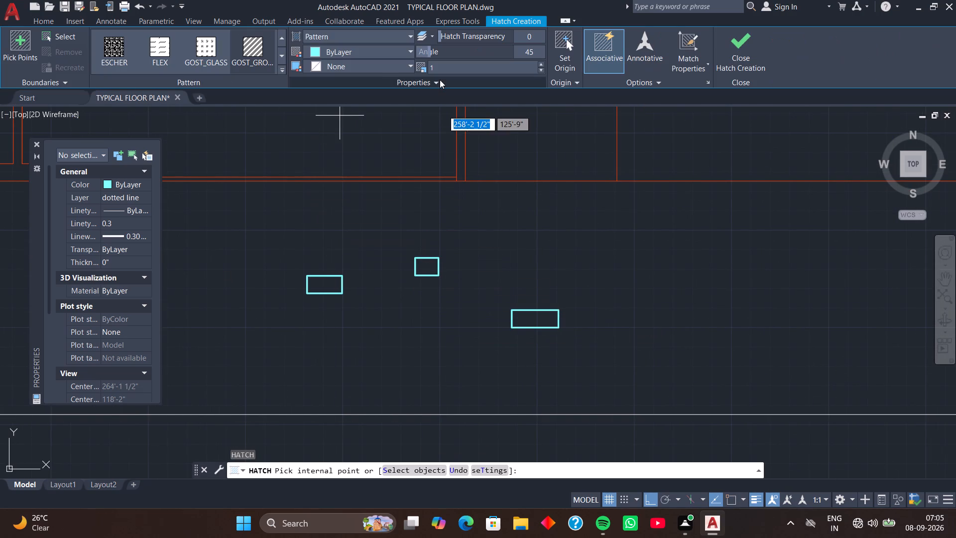
click(412, 36)
click(403, 52)
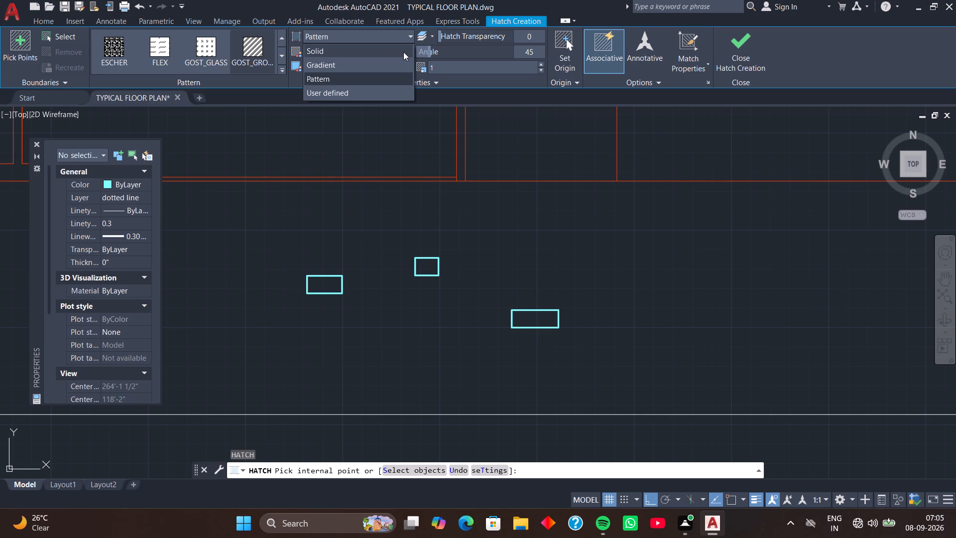
click(409, 49)
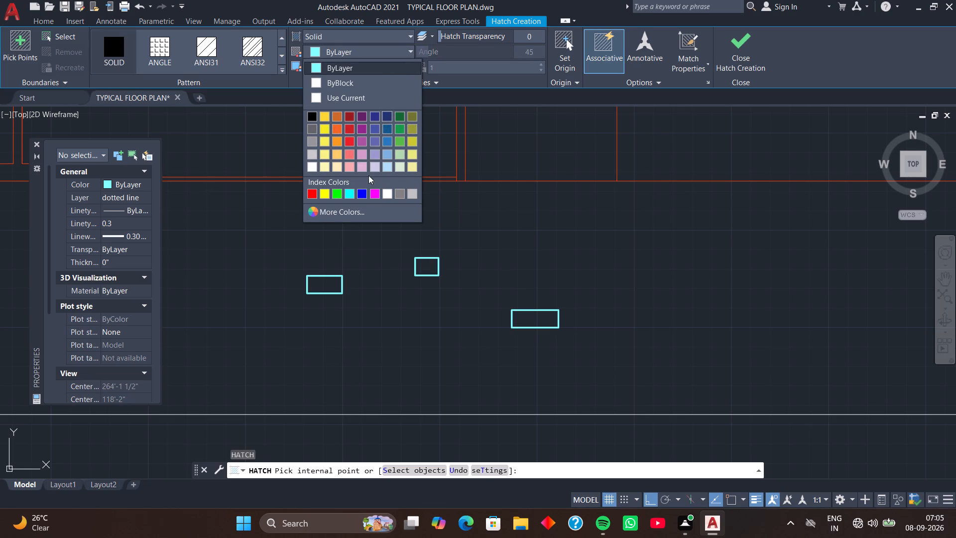
click(363, 194)
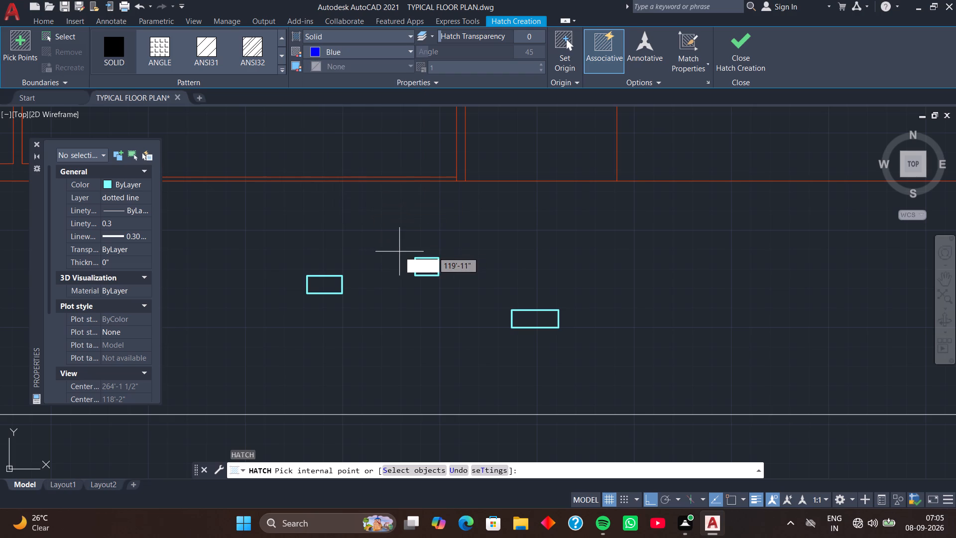
click(429, 269)
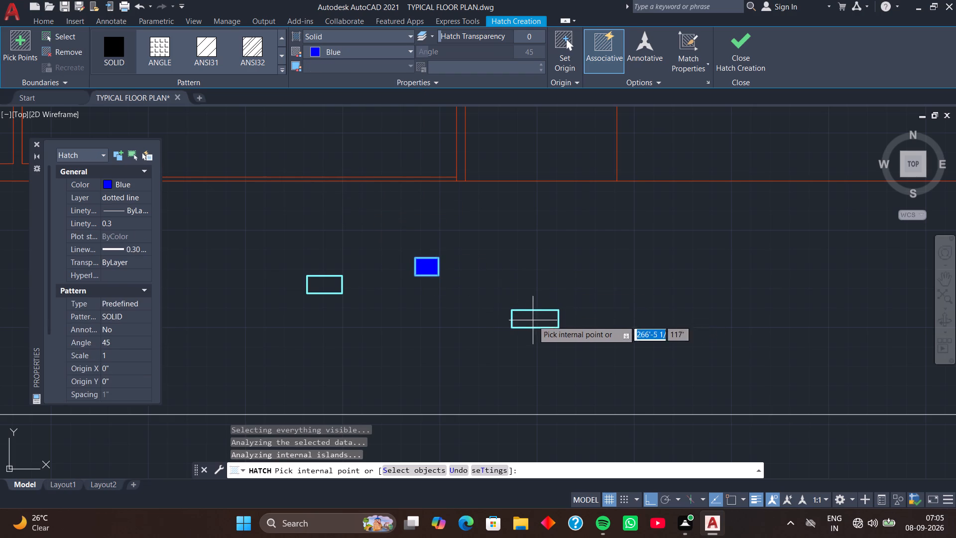
click(534, 322)
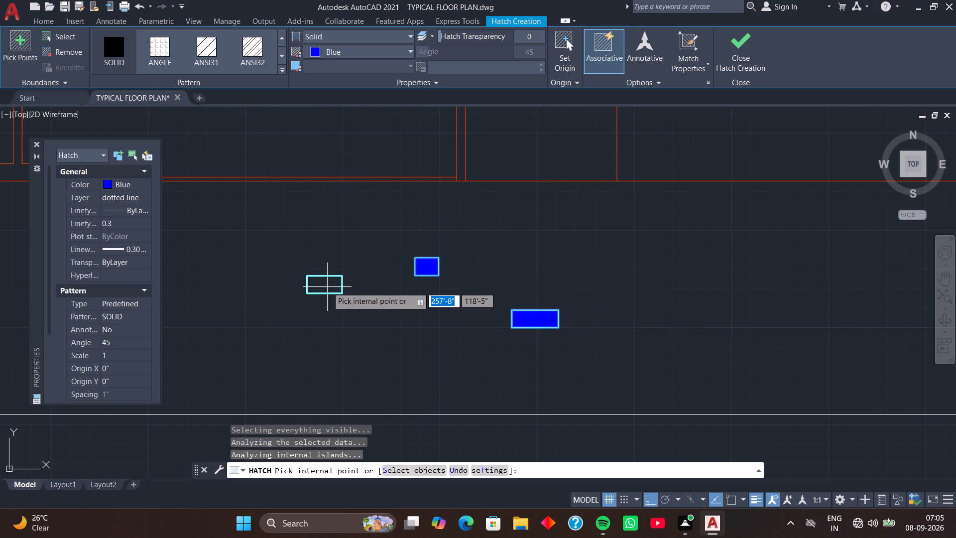
click(327, 287)
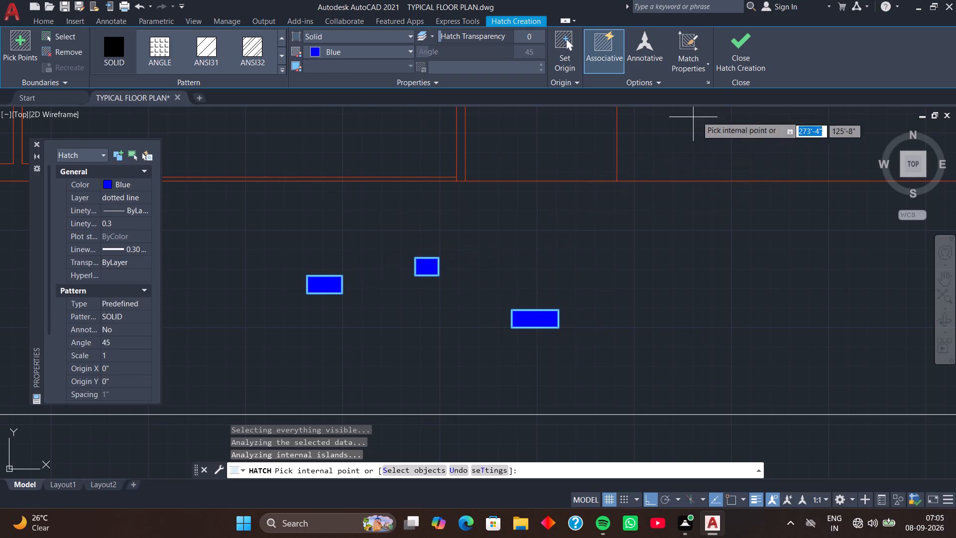
click(742, 34)
Change the outline colour of all three hatched rectangles to blue and clear the selection.
scroll(383, 264, up, 3)
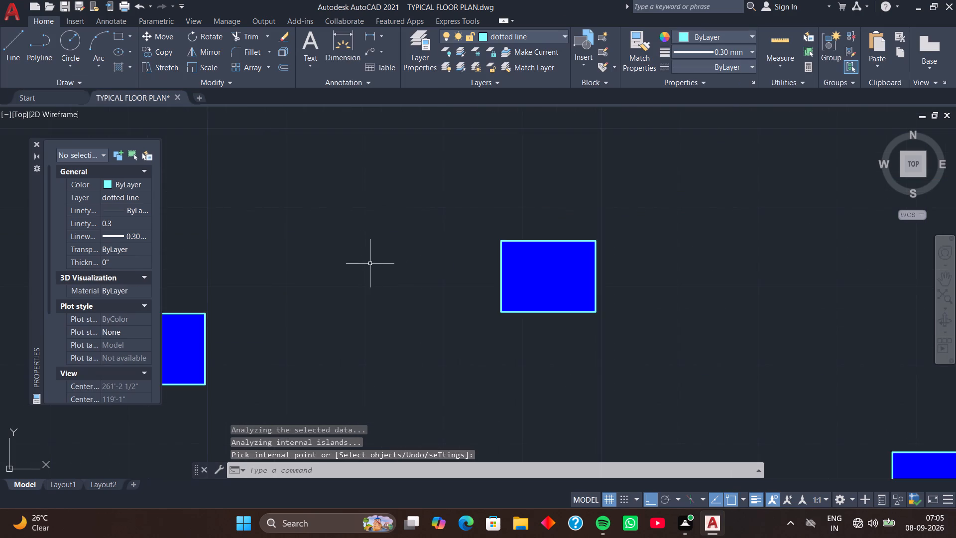
scroll(369, 264, down, 2)
middle_drag(367, 270, 484, 219)
click(416, 233)
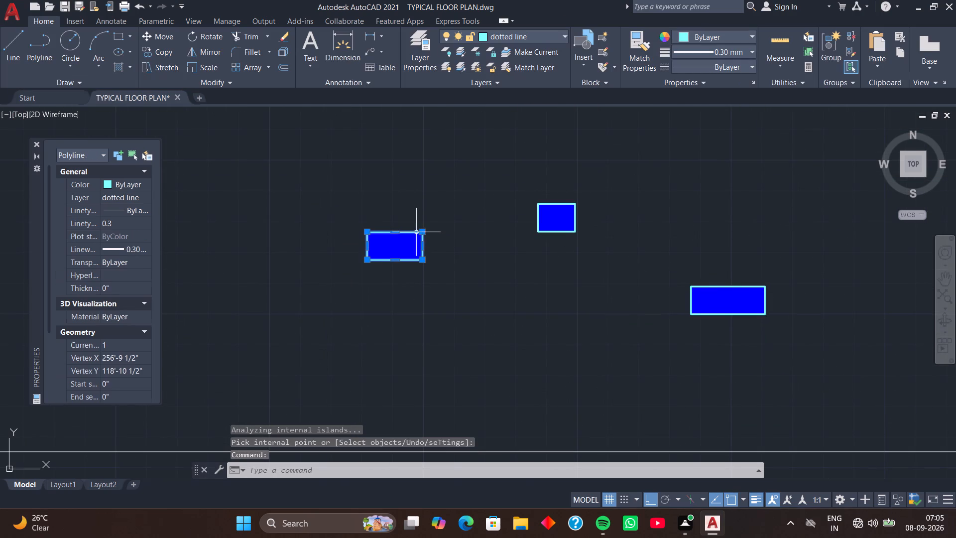
click(567, 204)
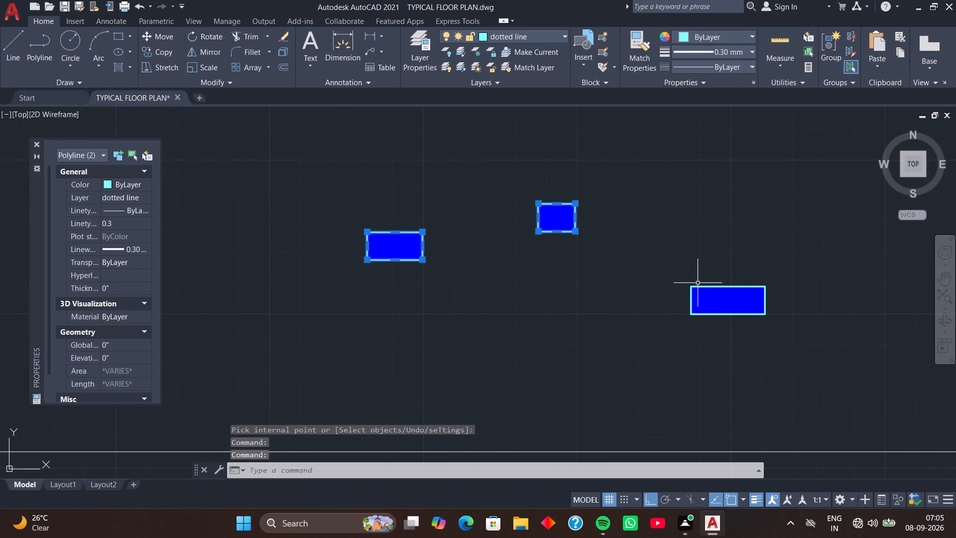
click(701, 286)
middle_drag(672, 222, 649, 240)
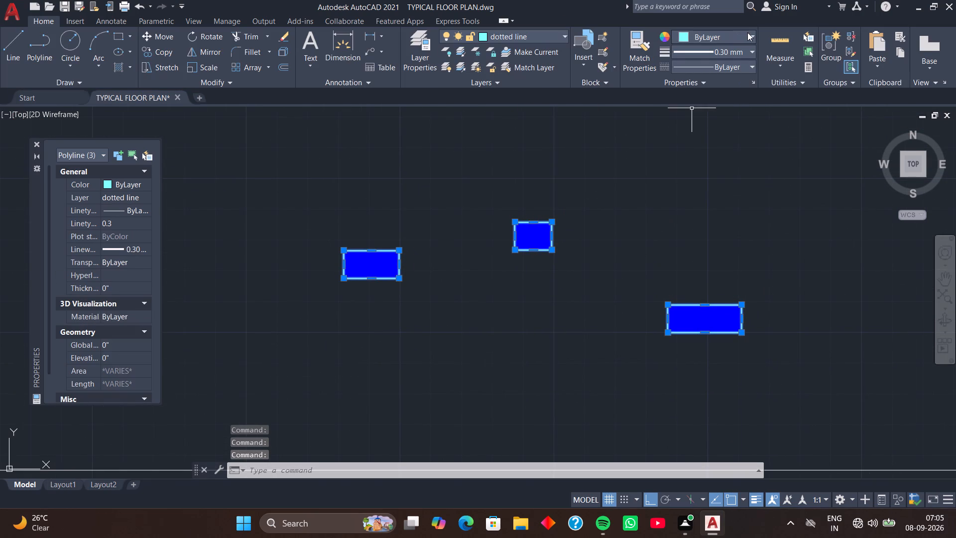
click(747, 32)
click(730, 165)
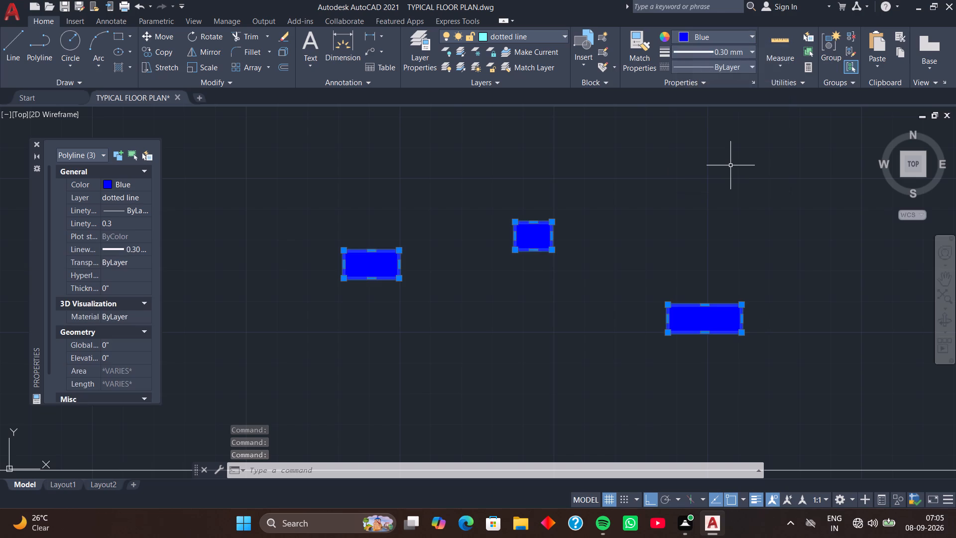
key(Escape)
scroll(711, 175, down, 2)
middle_drag(709, 177, 687, 171)
scroll(687, 171, down, 1)
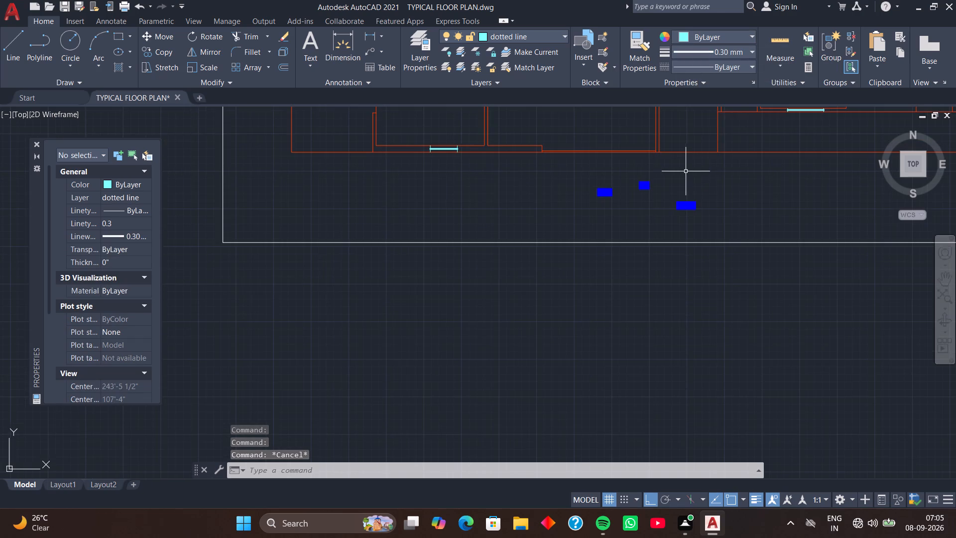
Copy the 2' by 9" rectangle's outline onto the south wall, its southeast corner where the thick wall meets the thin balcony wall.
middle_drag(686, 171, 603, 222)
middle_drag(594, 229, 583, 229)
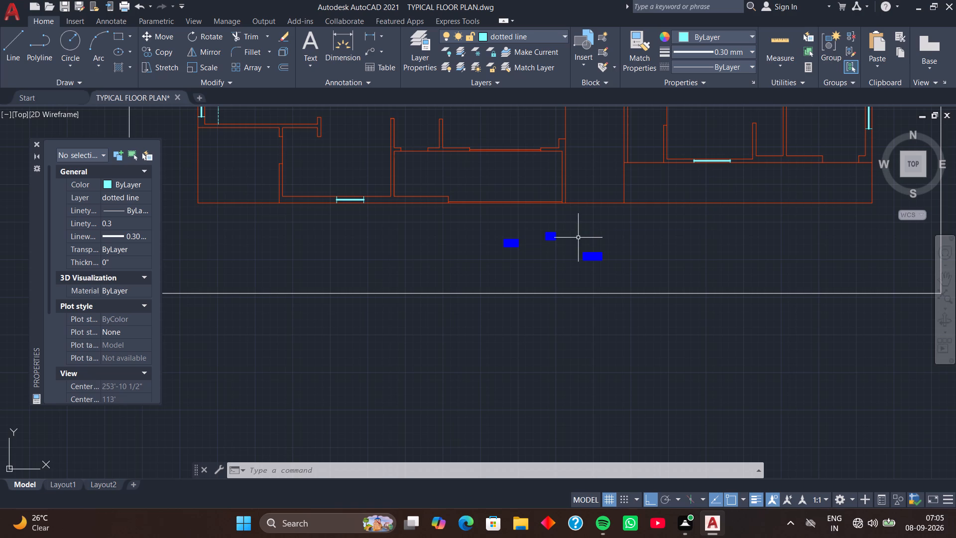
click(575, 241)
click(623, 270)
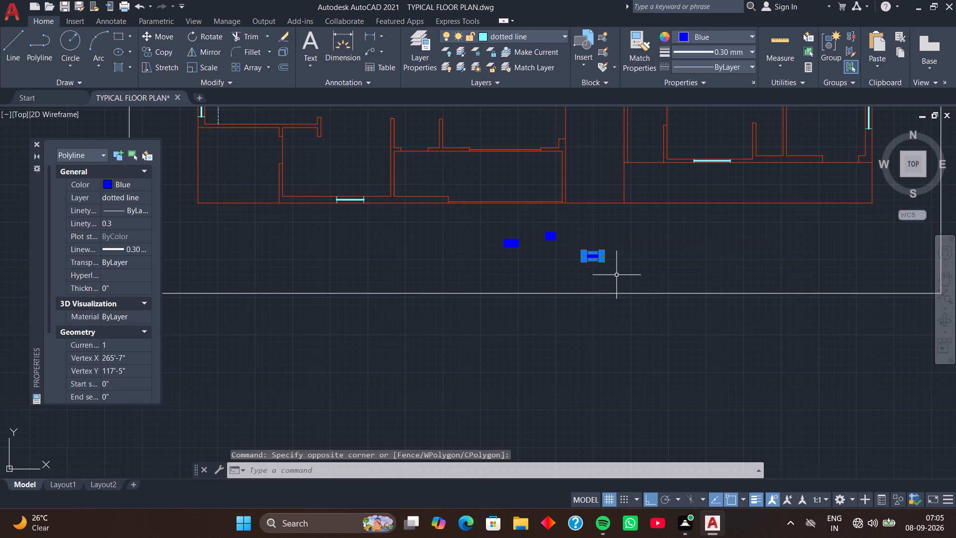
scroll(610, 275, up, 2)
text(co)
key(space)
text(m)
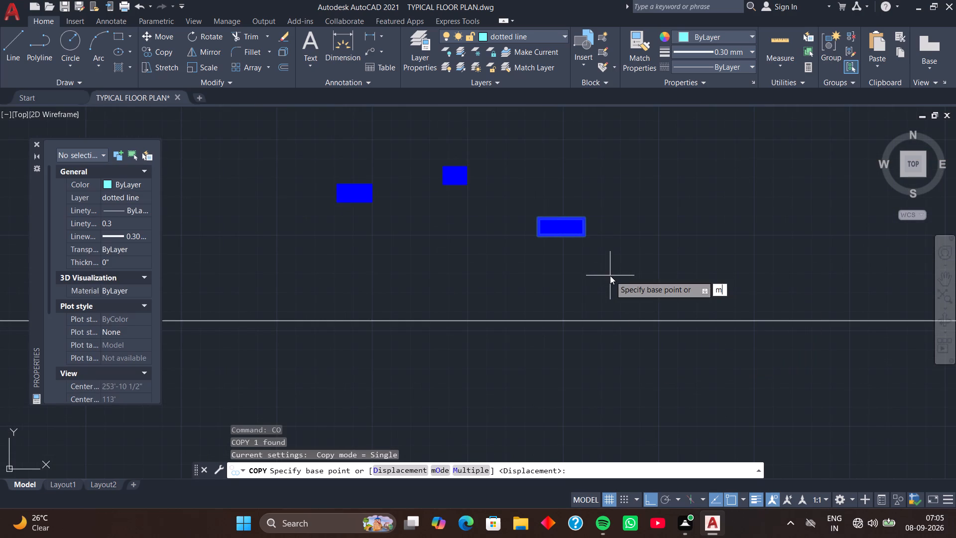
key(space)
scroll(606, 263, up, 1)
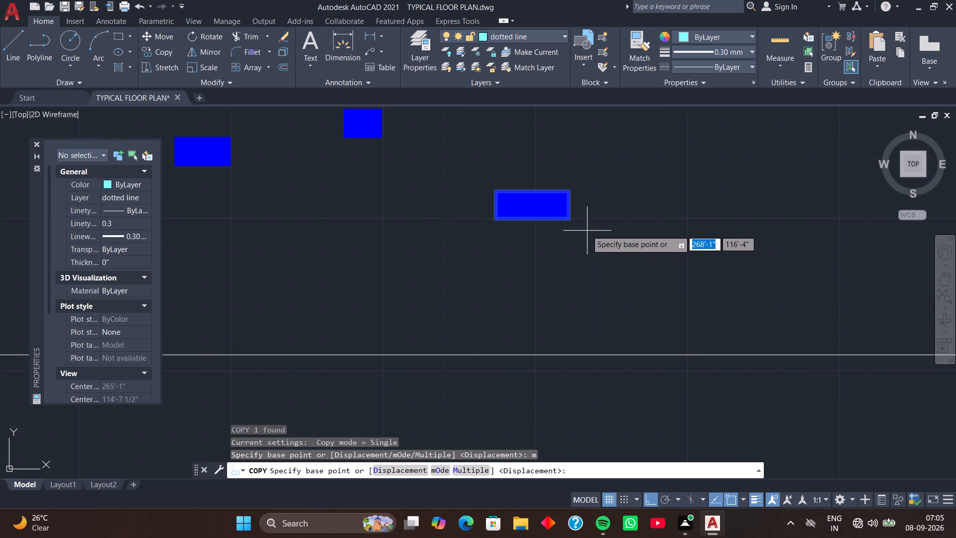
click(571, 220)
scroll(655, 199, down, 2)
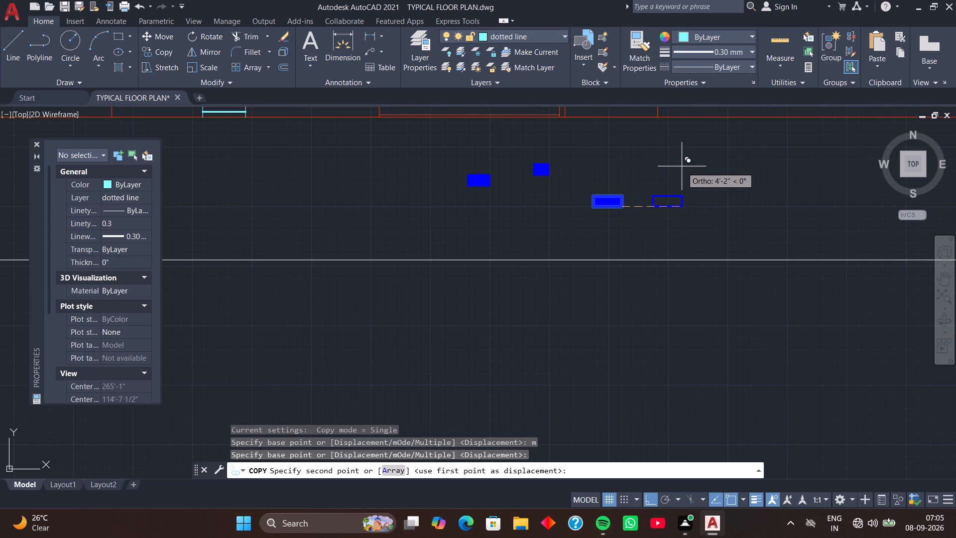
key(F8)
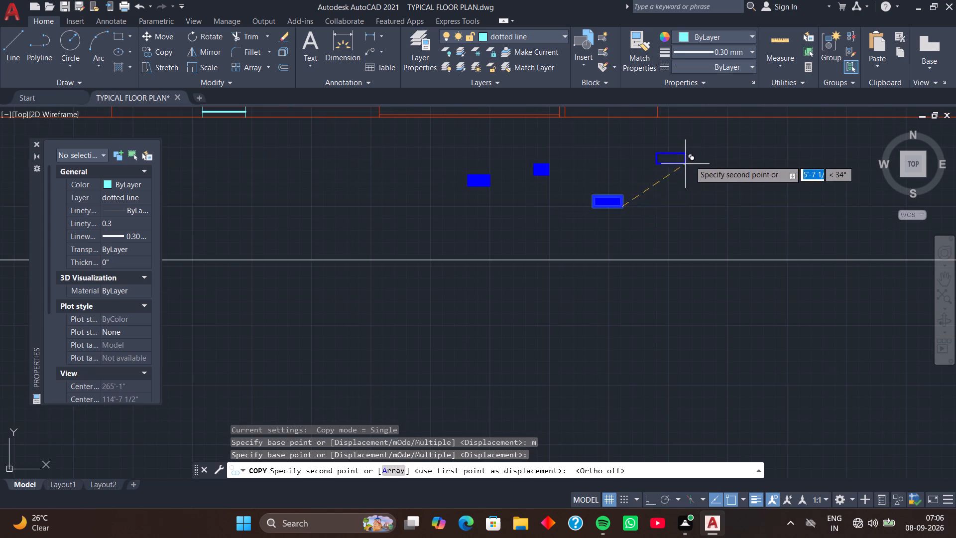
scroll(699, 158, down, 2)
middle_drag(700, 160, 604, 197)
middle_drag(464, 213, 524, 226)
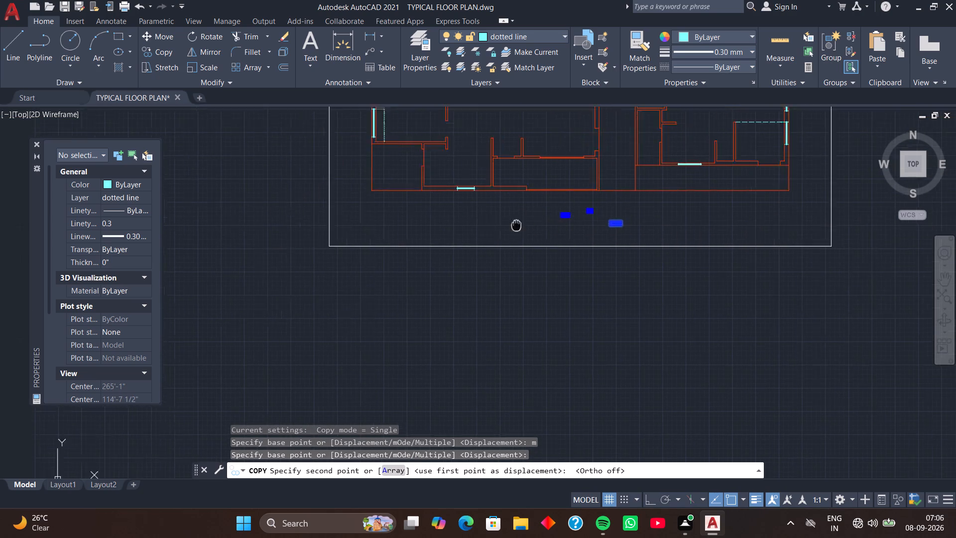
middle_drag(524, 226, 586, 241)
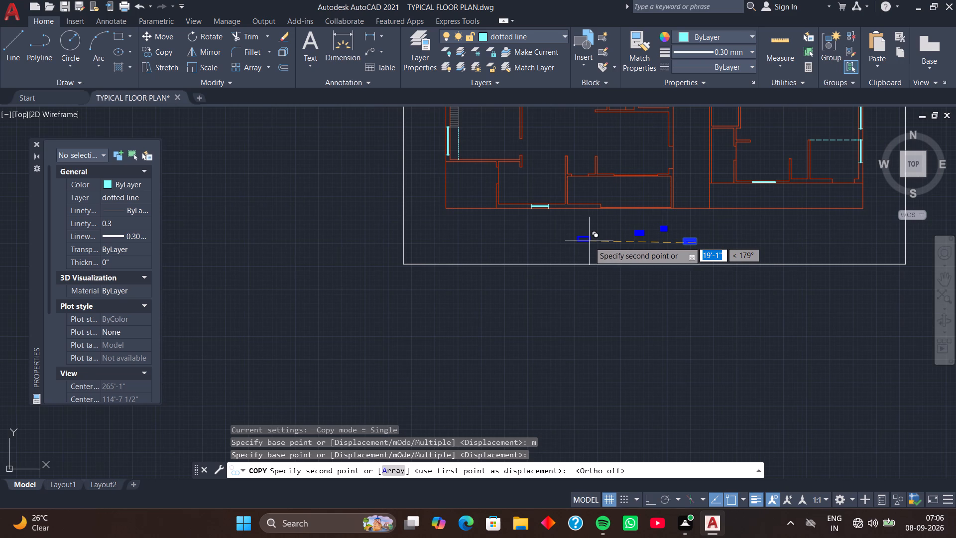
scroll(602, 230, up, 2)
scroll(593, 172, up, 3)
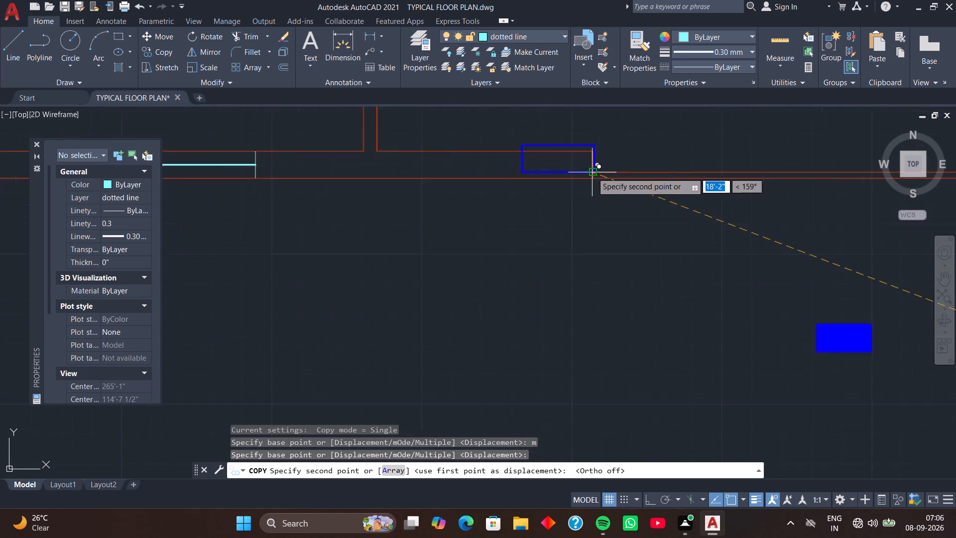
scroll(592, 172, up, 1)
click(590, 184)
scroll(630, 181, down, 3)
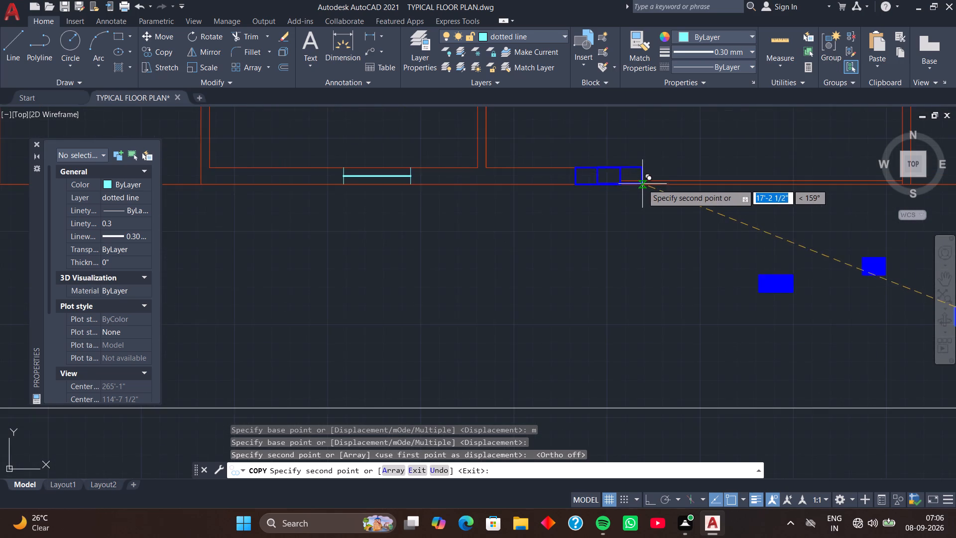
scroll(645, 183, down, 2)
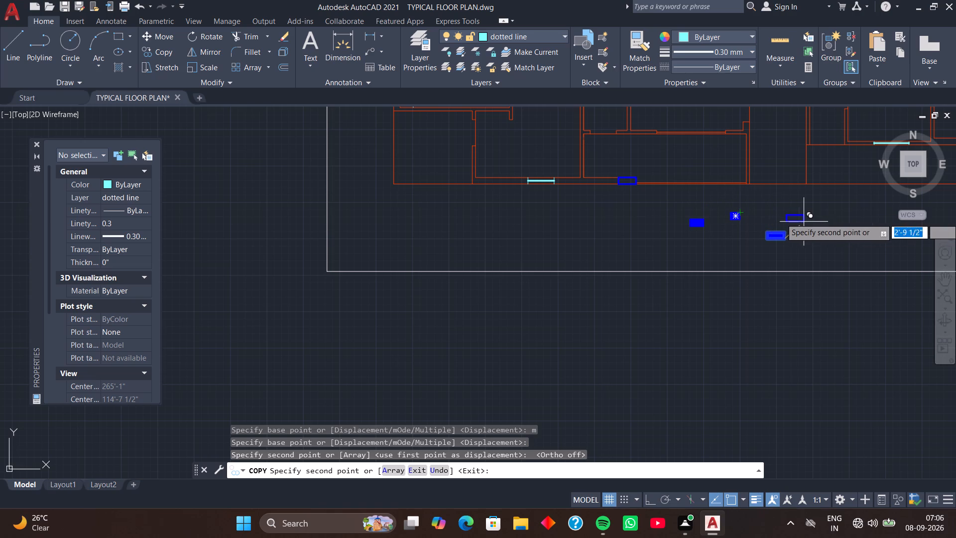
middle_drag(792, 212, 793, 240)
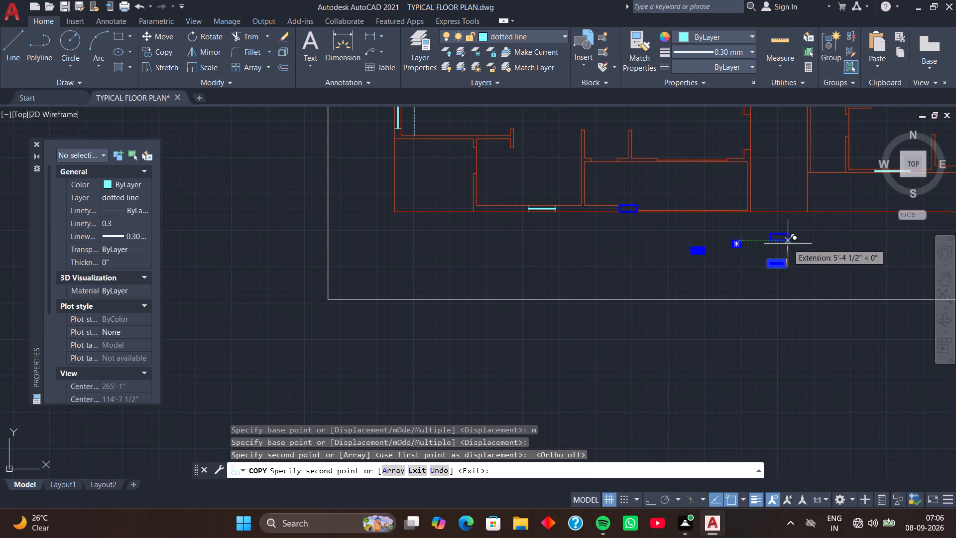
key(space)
Undo back through the rectangle copy, the blue outline colour and the combined hatch of the three small rectangles.
scroll(786, 245, up, 2)
click(760, 297)
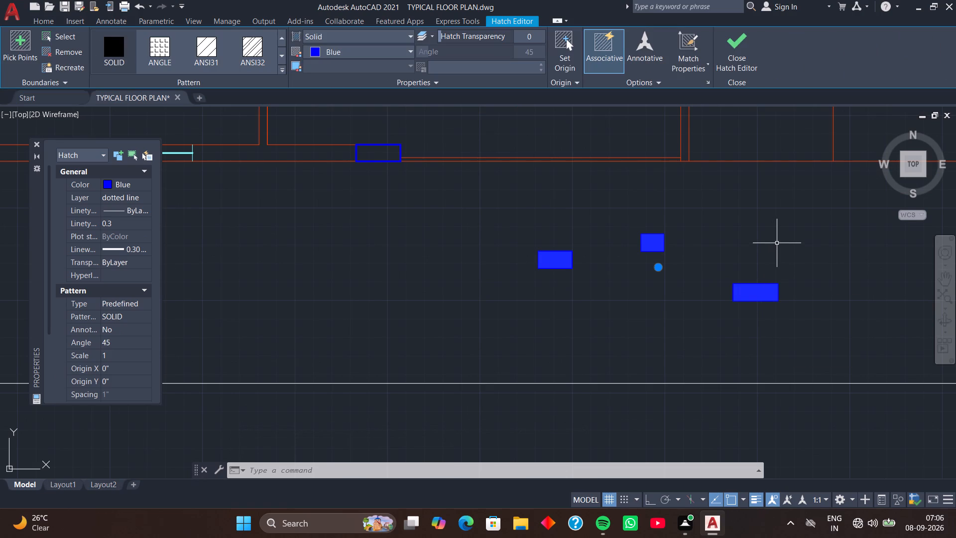
key(ctrl+z)
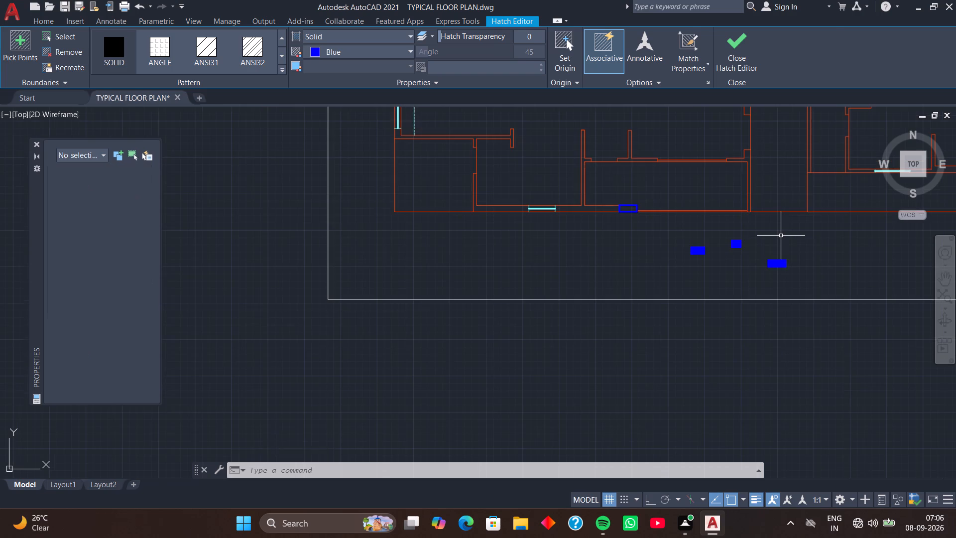
key(ctrl+z)
key(ctrl+z)
key(ctrl+z)
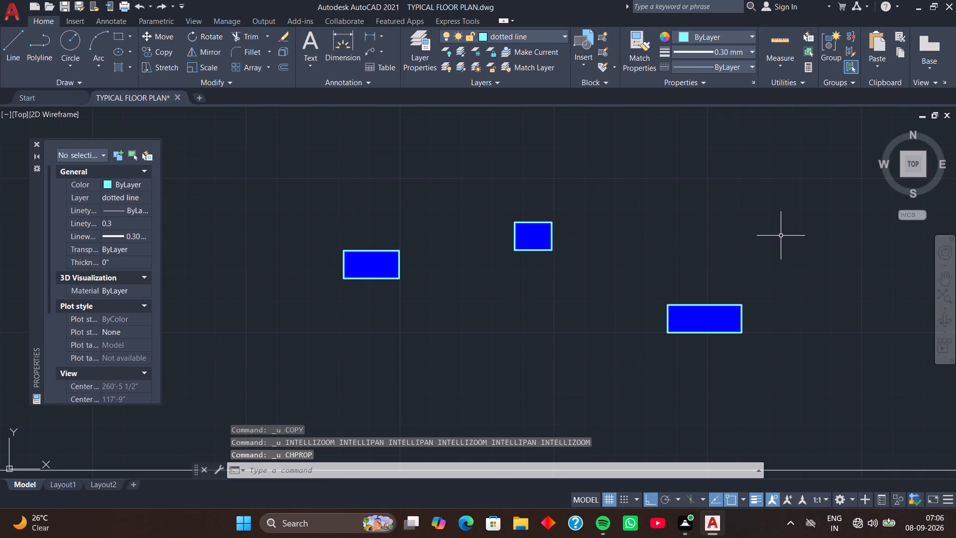
key(ctrl+z)
key(ctrl+z)
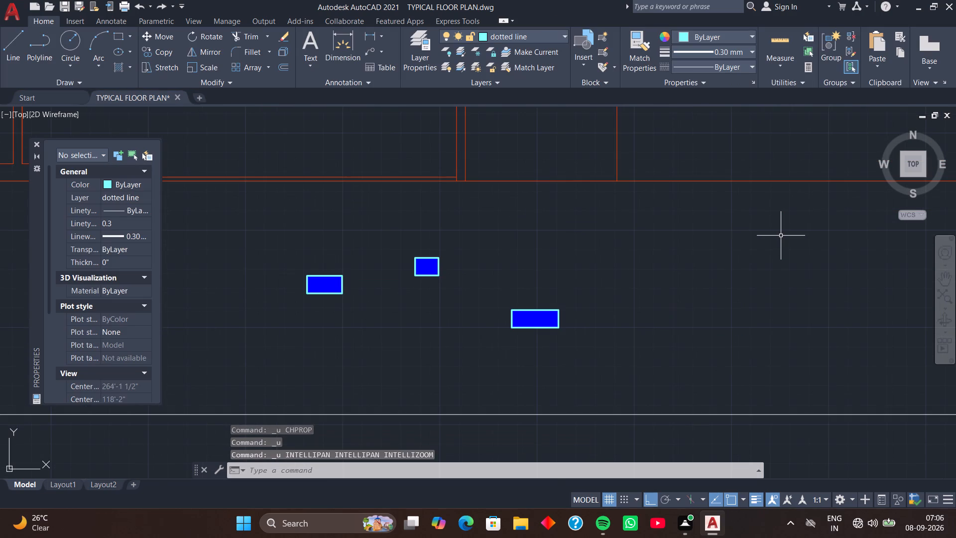
key(ctrl+z)
Hatch each of the three small rectangles south of the building separately with a solid blue fill.
middle_drag(596, 244, 660, 230)
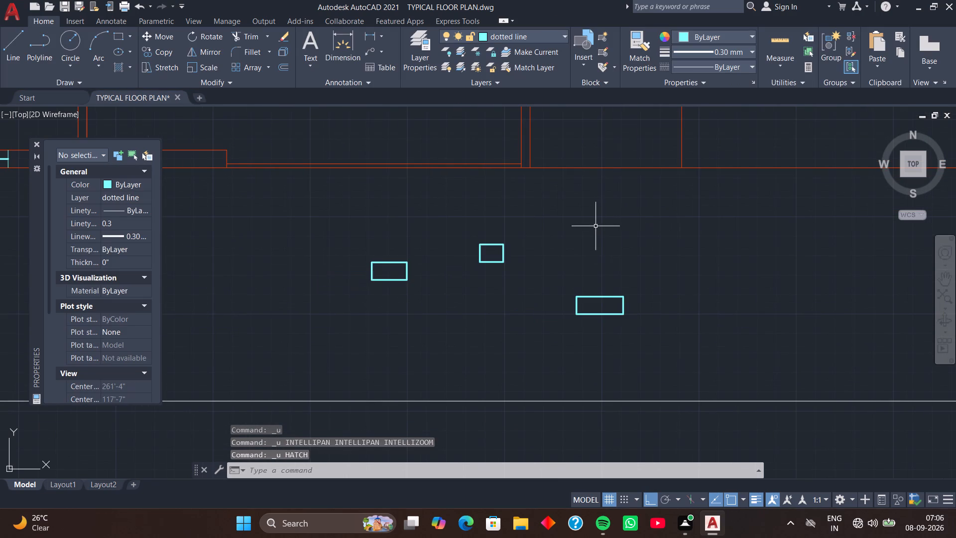
text(h)
key(space)
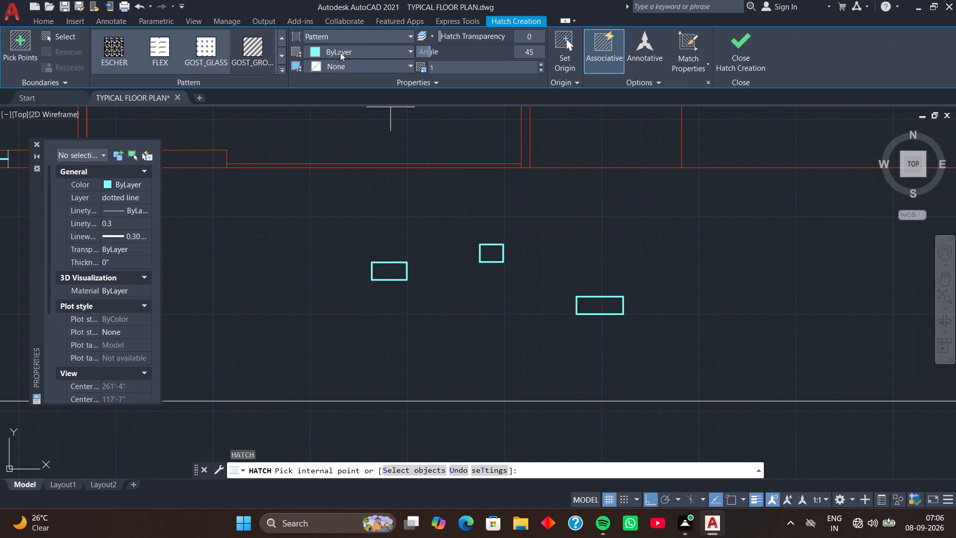
click(409, 32)
click(397, 53)
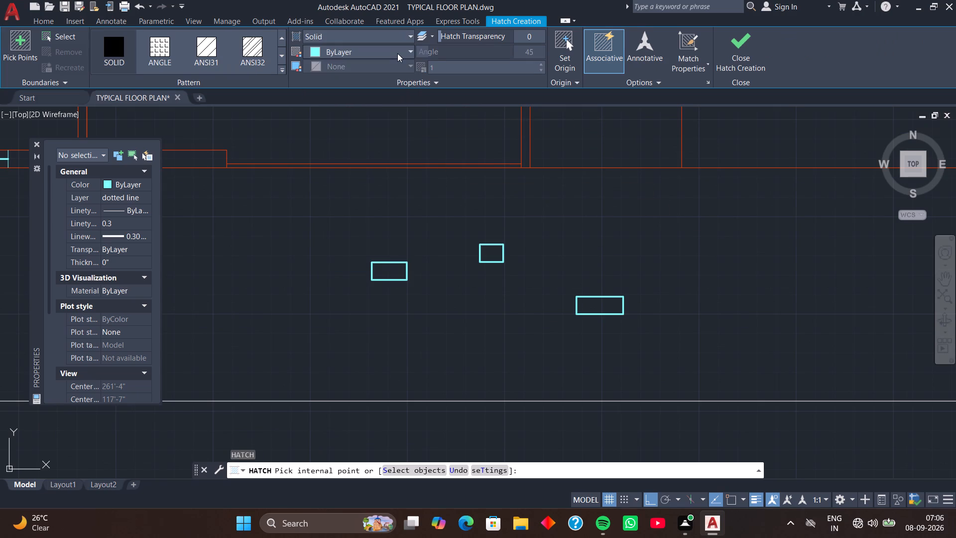
click(406, 50)
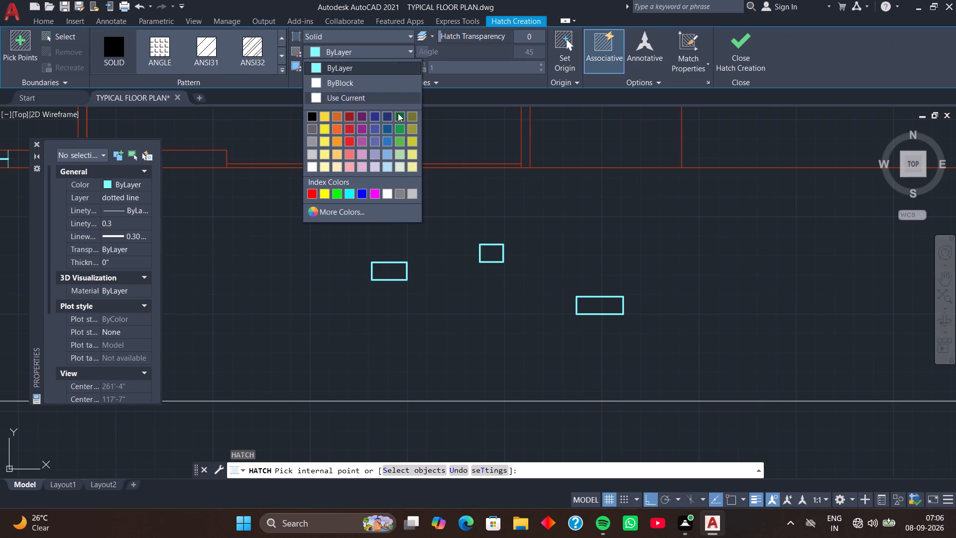
click(362, 195)
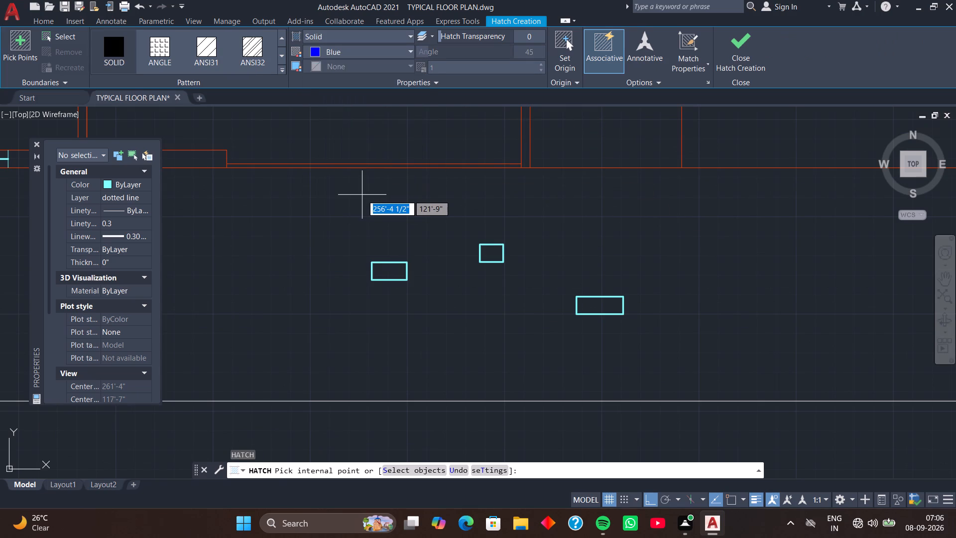
click(398, 271)
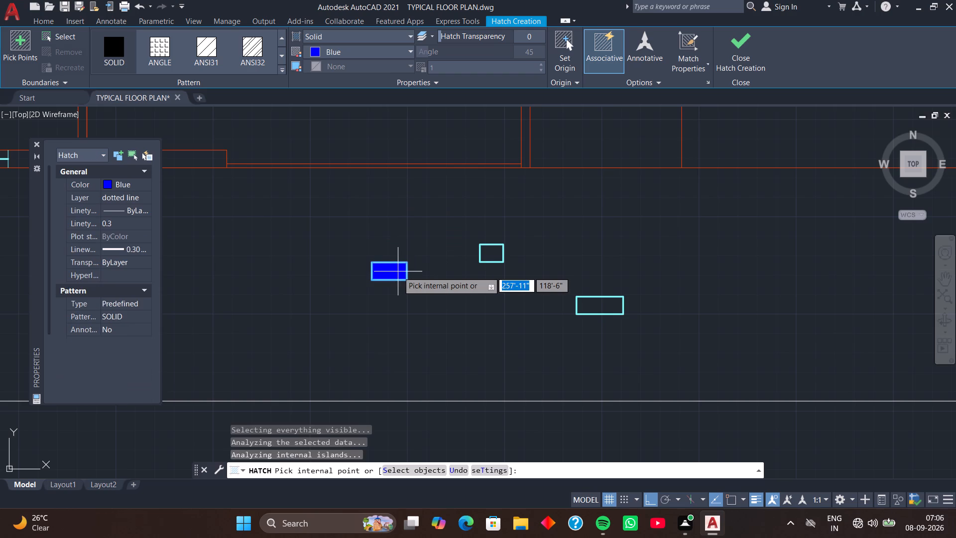
key(space)
key(space)
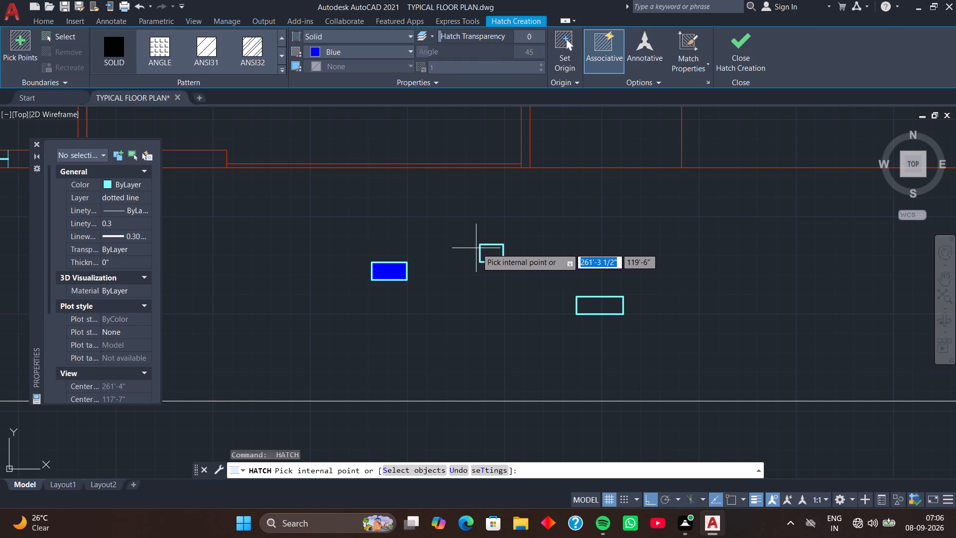
click(494, 256)
key(space)
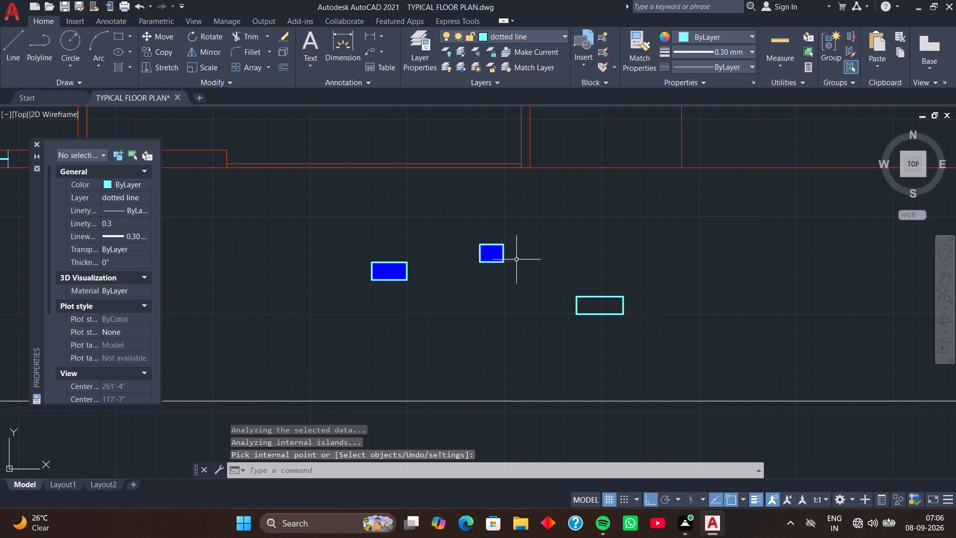
key(space)
click(594, 307)
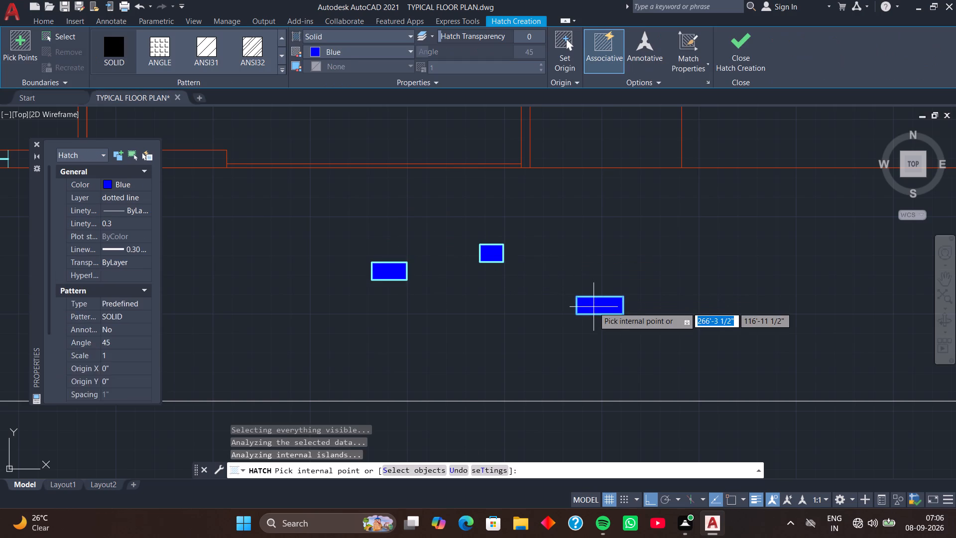
key(space)
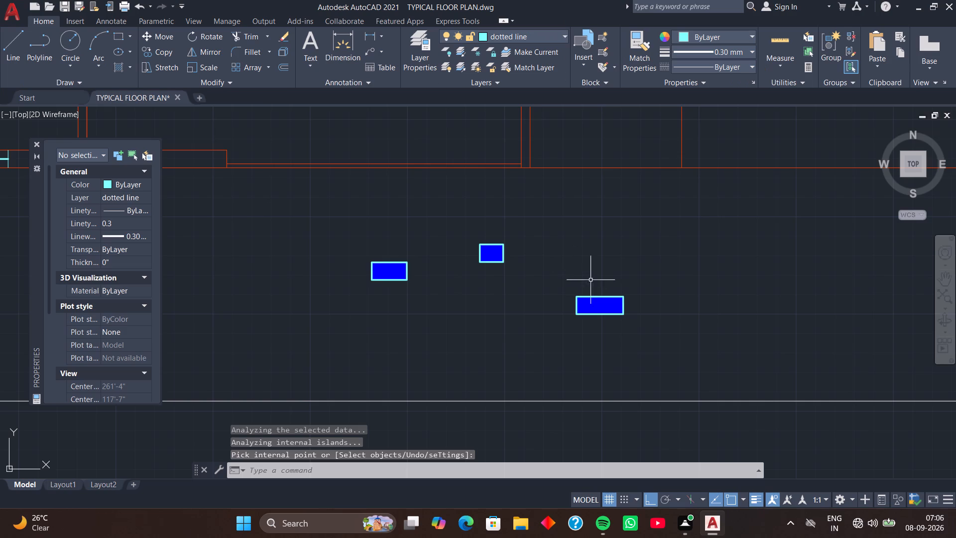
Change the outline colour of all three hatched rectangles to blue and clear the selection.
click(605, 297)
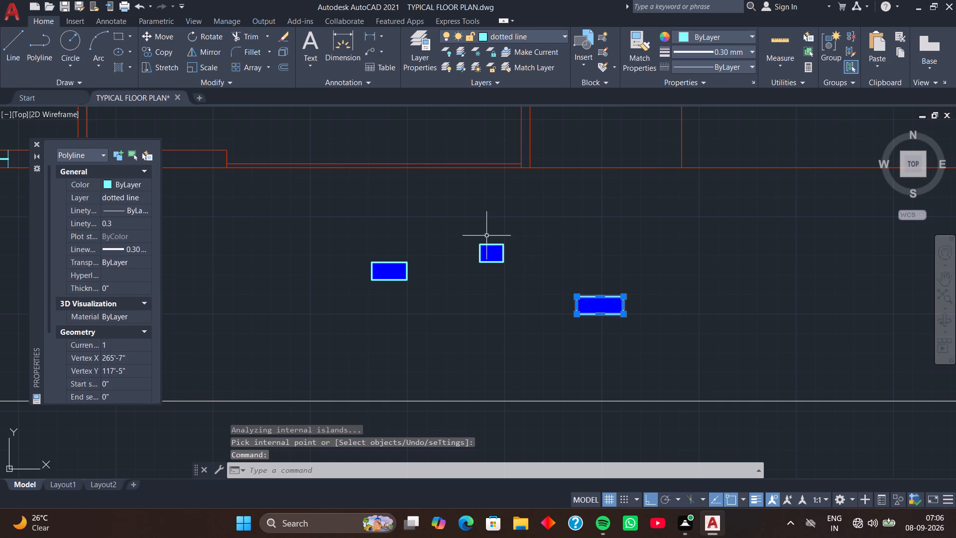
click(494, 245)
click(404, 262)
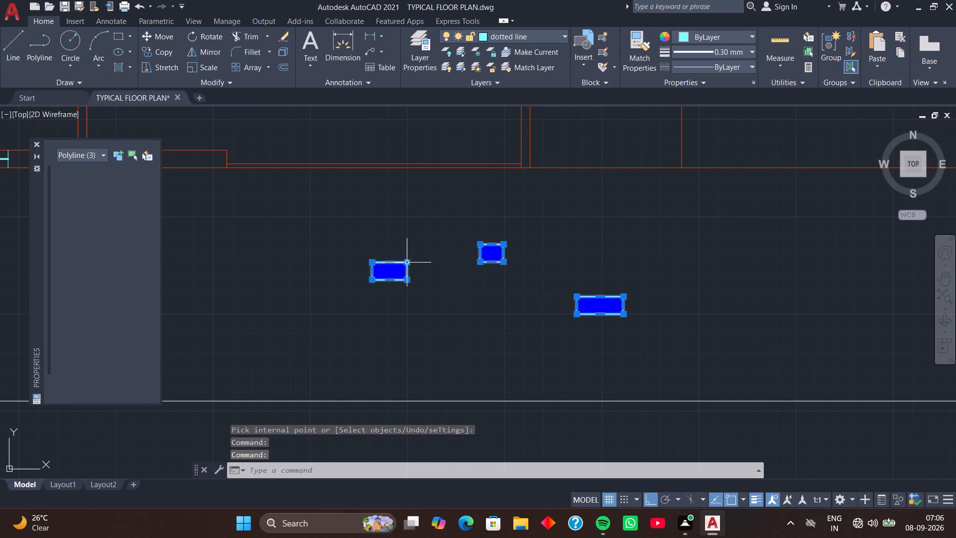
click(751, 34)
click(732, 163)
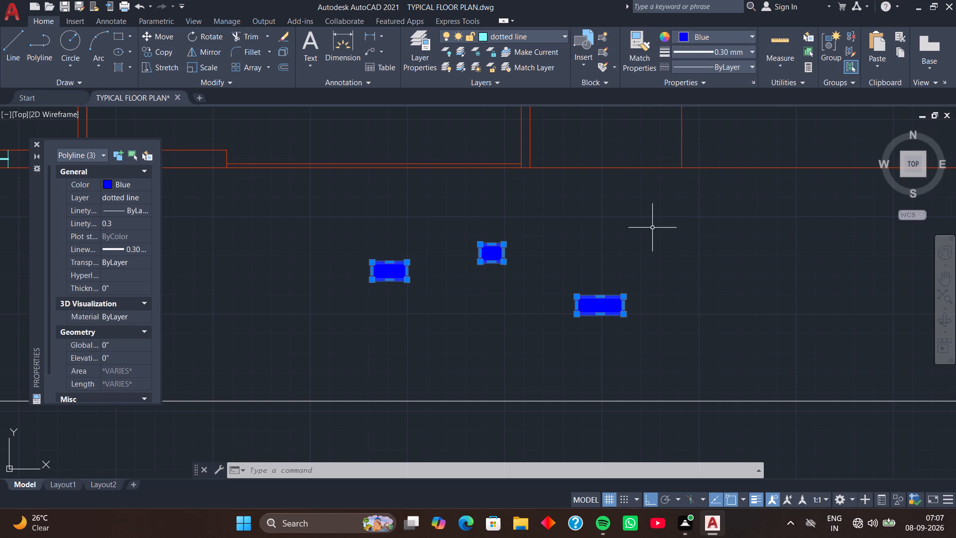
key(Escape)
Move the hatched 2' by 9" column onto the south wall, its southeast corner where the thick wall meets the thin balcony wall.
click(567, 274)
click(645, 323)
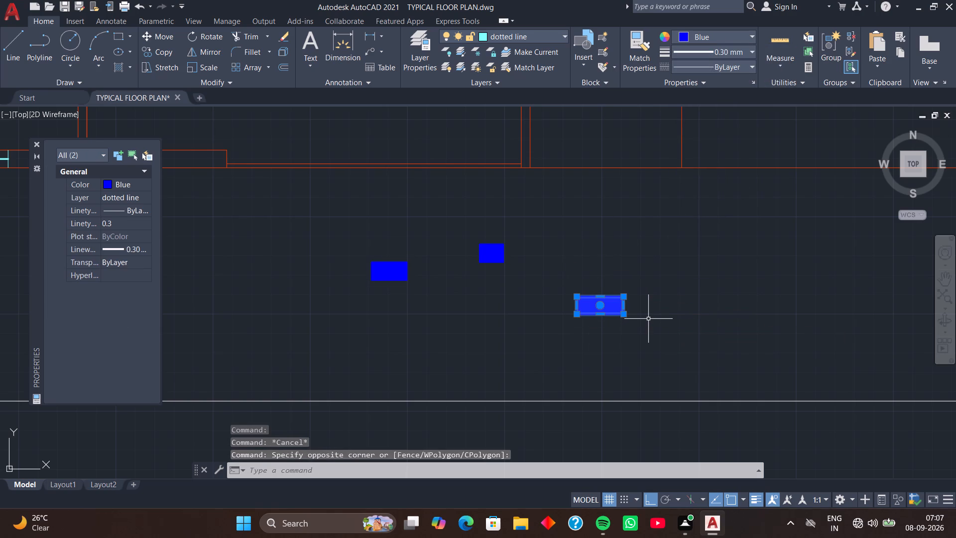
text(m)
key(space)
click(626, 316)
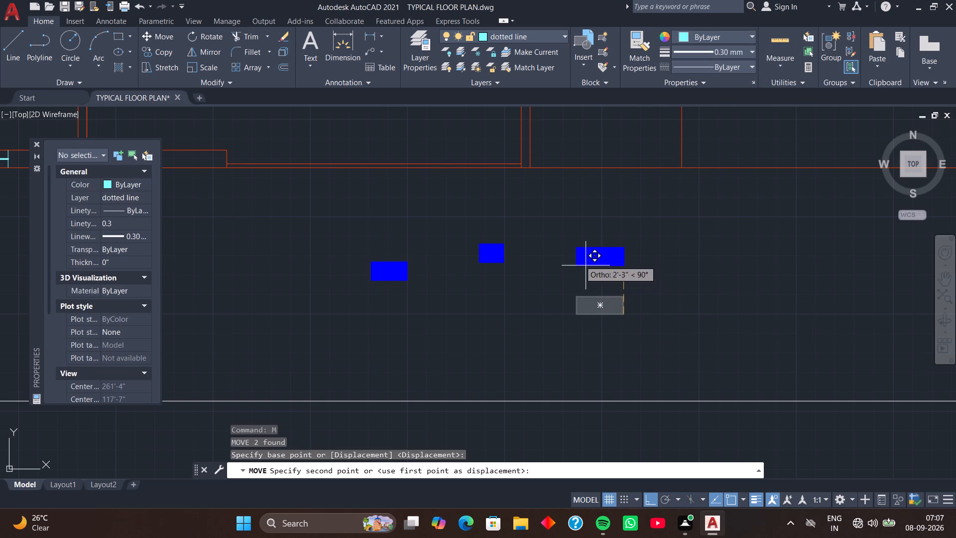
key(F8)
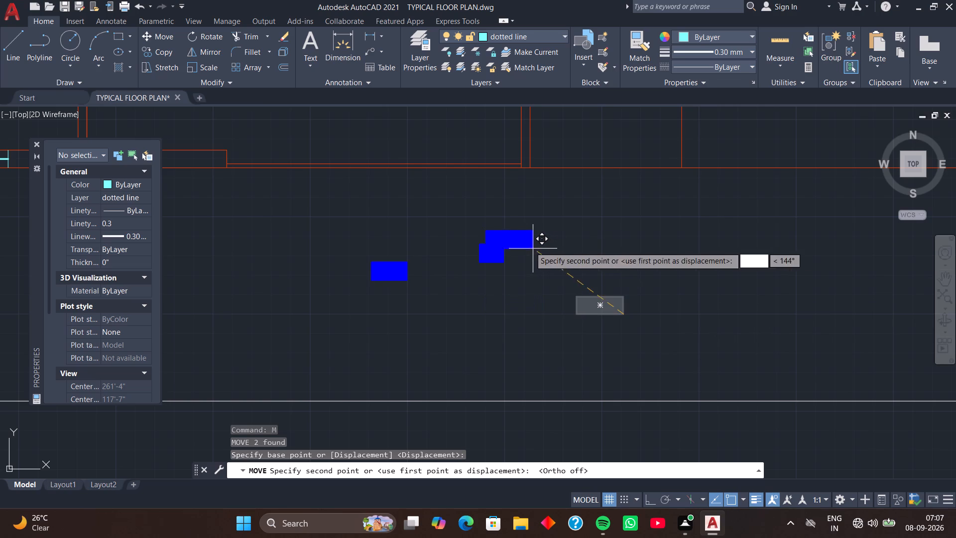
middle_drag(292, 210, 469, 236)
scroll(410, 207, up, 3)
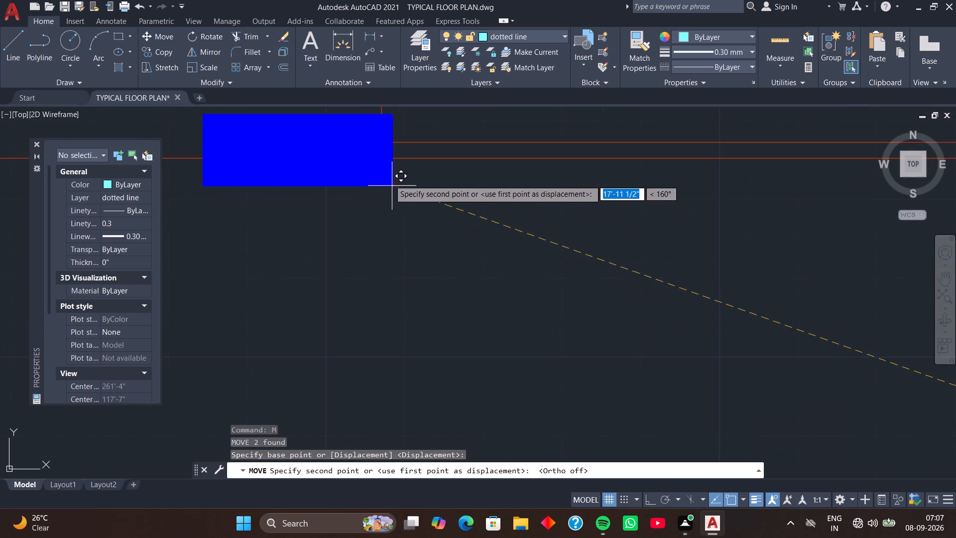
middle_drag(387, 176, 595, 272)
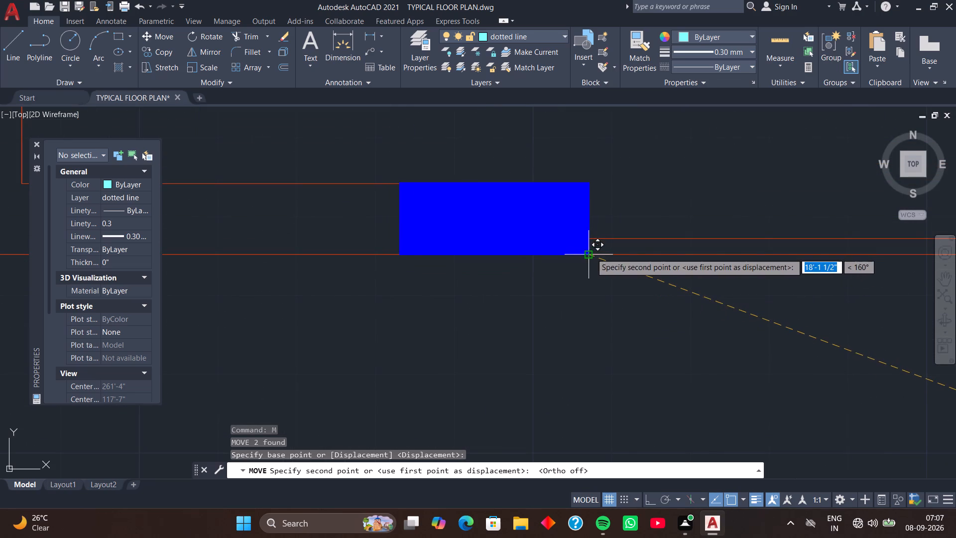
click(591, 253)
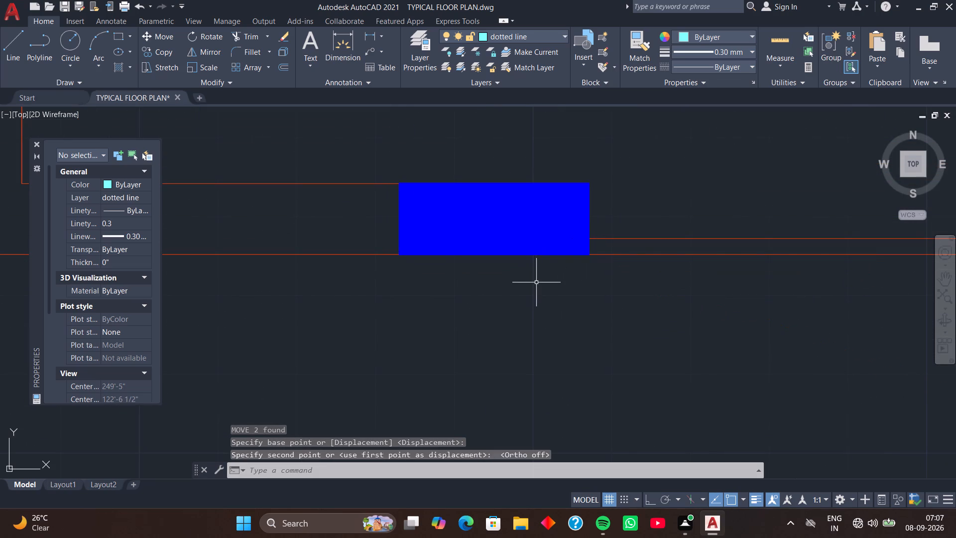
Move the larger of the two loose hatched columns onto the south wall west of the window, its east edge aligned with the wall stub to the north.
scroll(564, 317, down, 3)
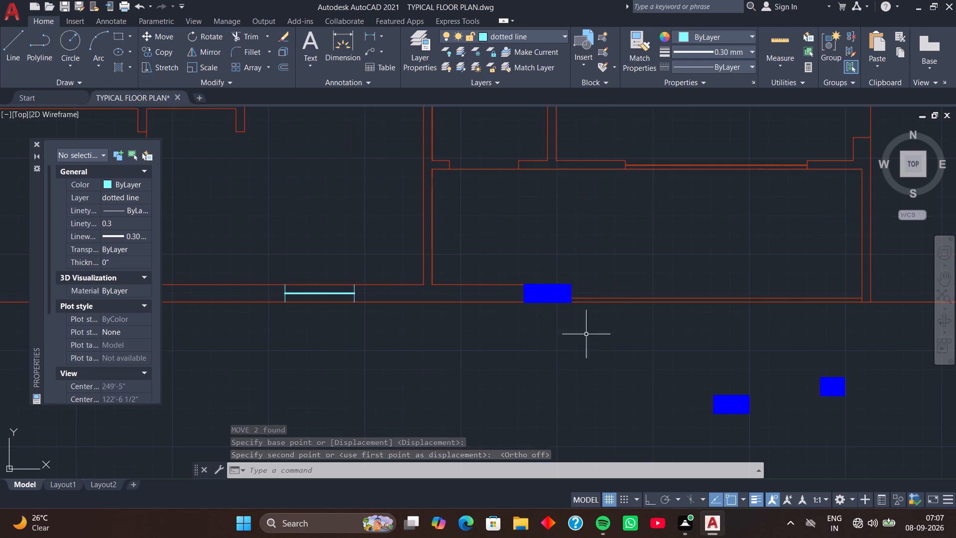
middle_drag(604, 344, 555, 258)
click(637, 293)
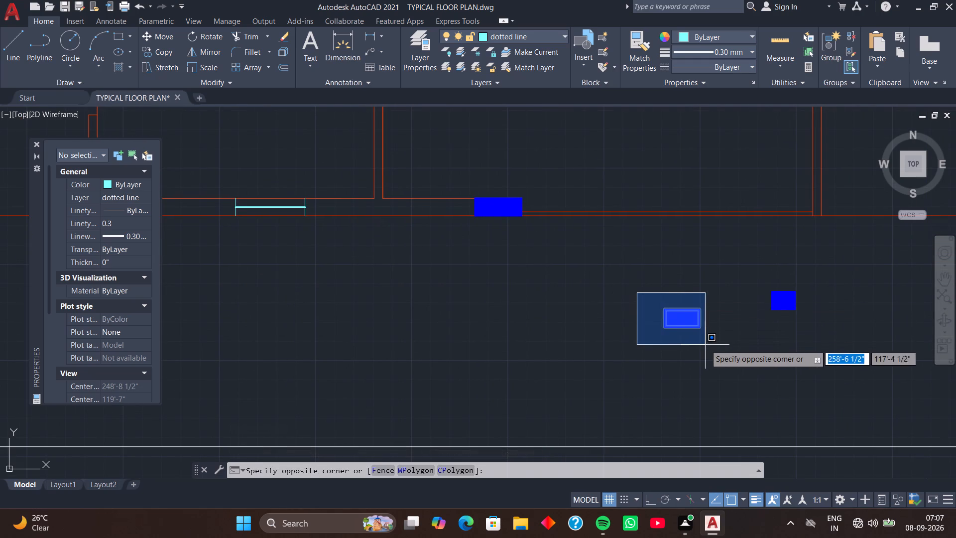
click(710, 348)
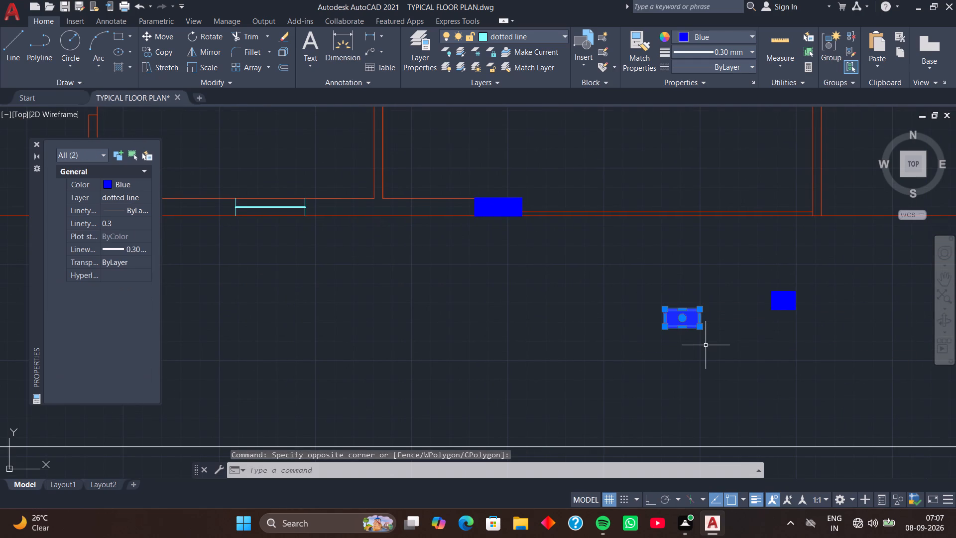
text(m)
key(space)
click(698, 330)
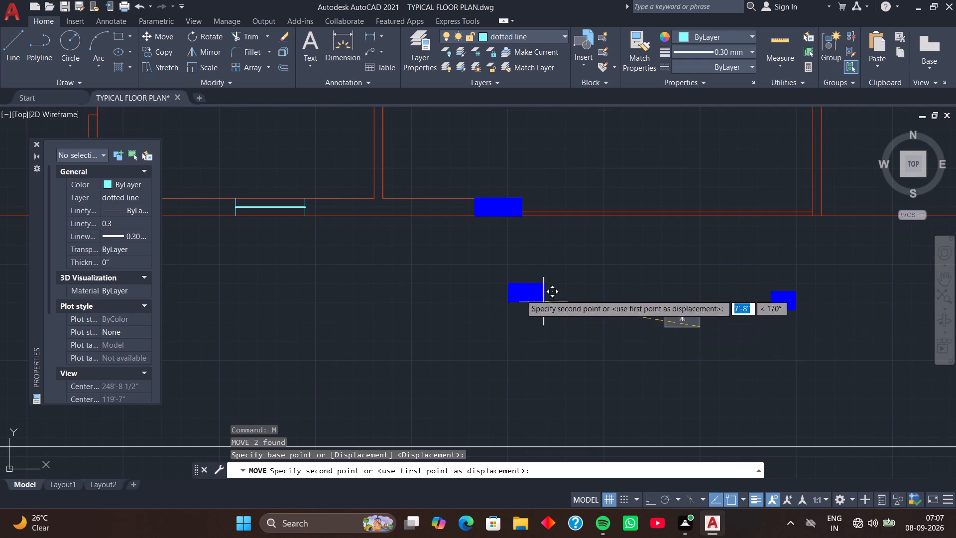
scroll(395, 267, down, 3)
middle_drag(370, 277, 539, 305)
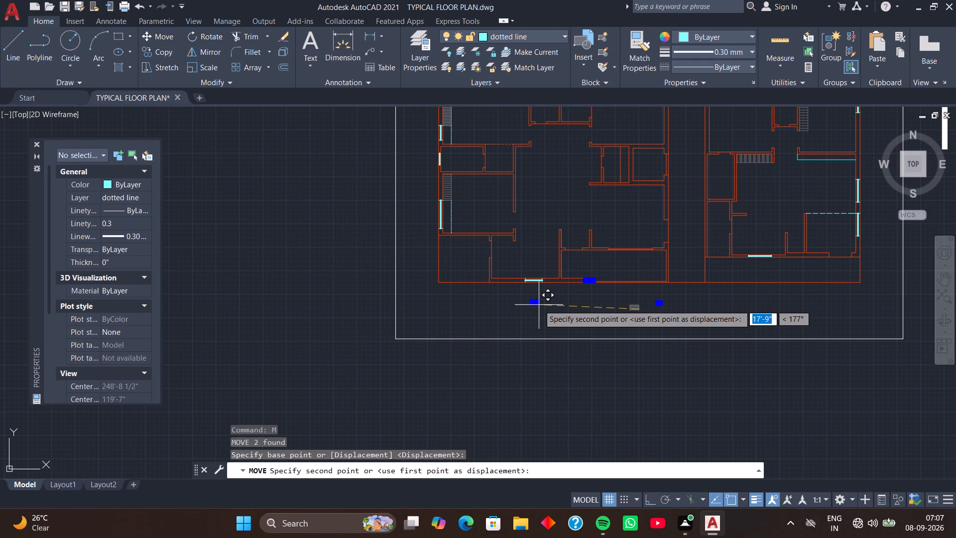
scroll(481, 292, up, 1)
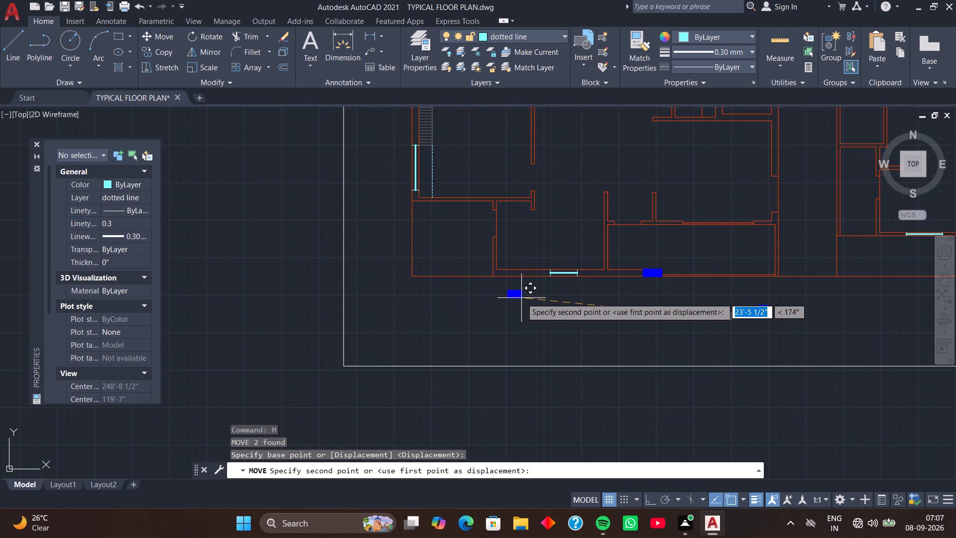
scroll(529, 224, up, 2)
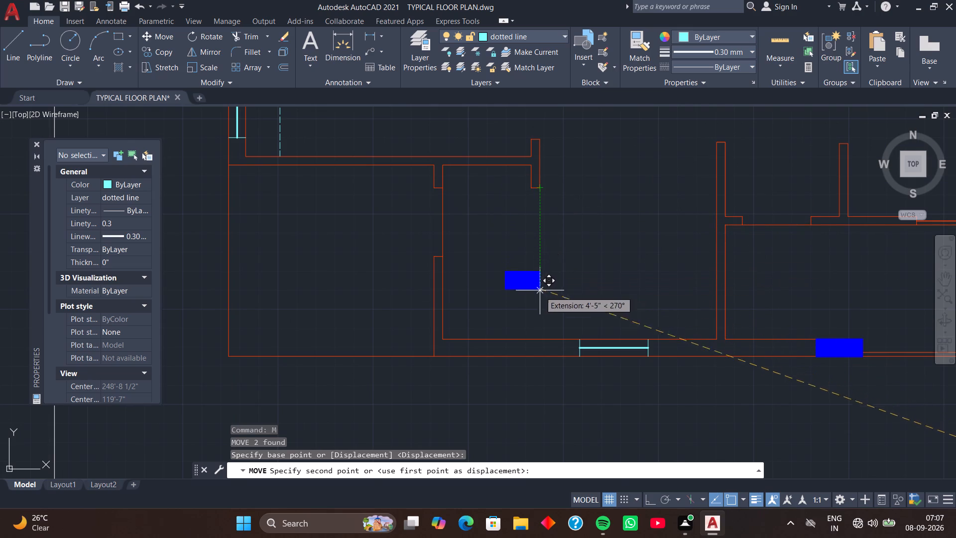
click(541, 356)
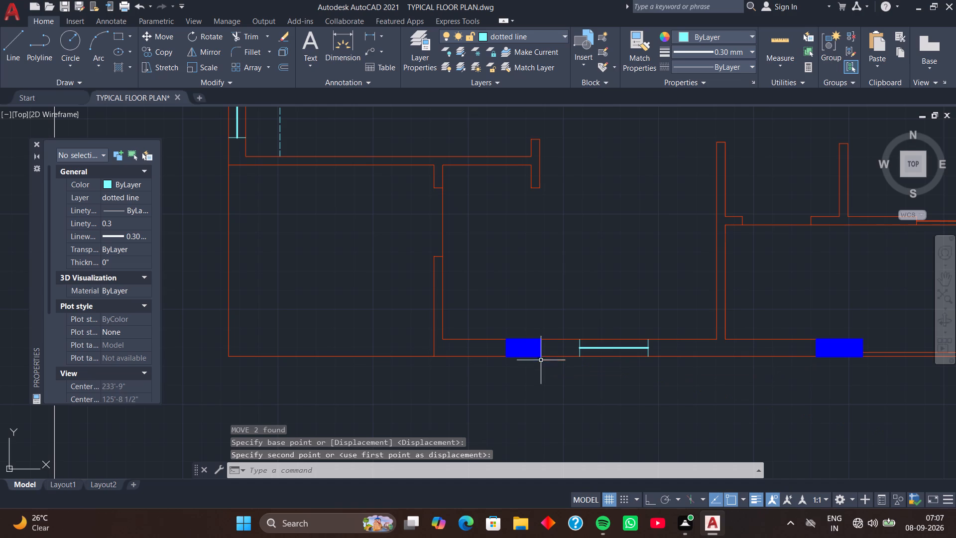
Copy that south-wall column to the building's southwest corner, matching its southwest corner to the outer wall corner.
drag(495, 329, 504, 357)
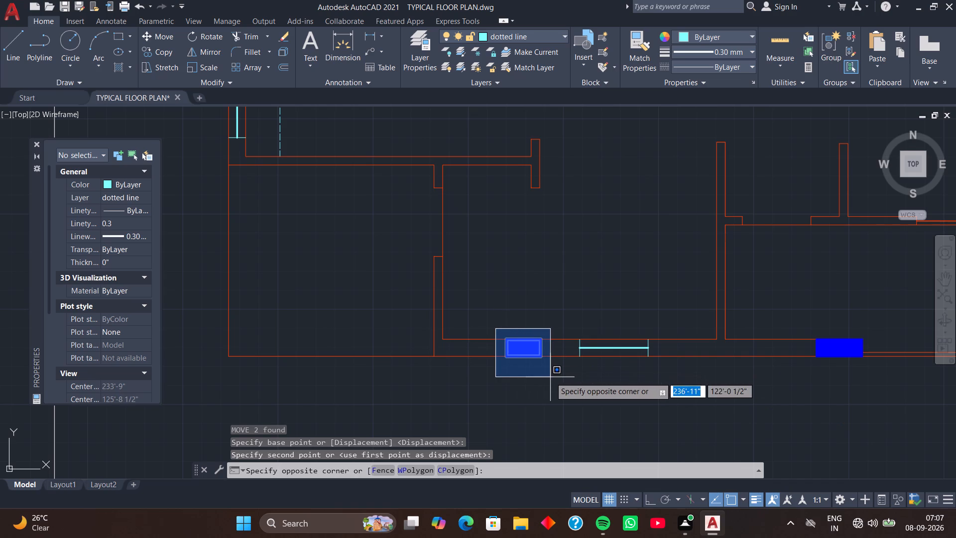
click(550, 377)
key(c)
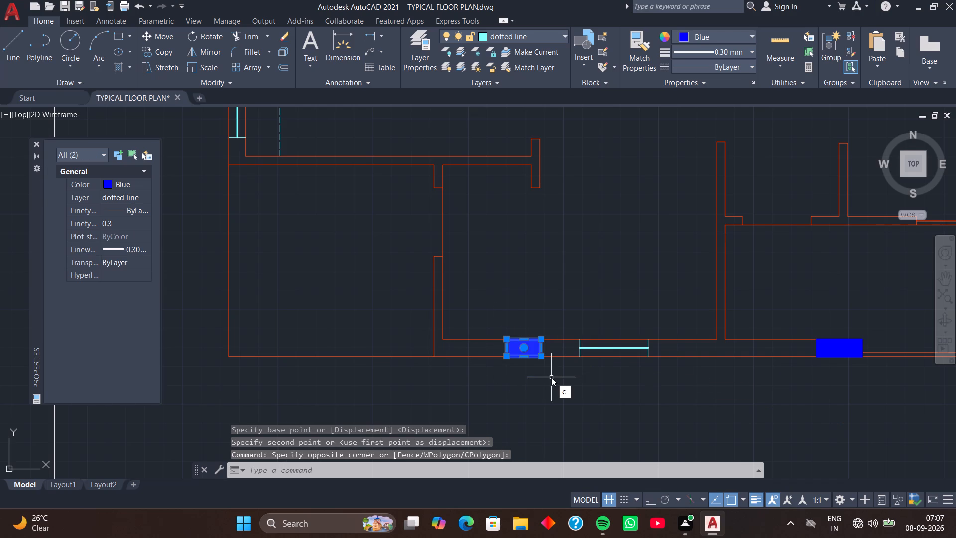
key(o)
key(space)
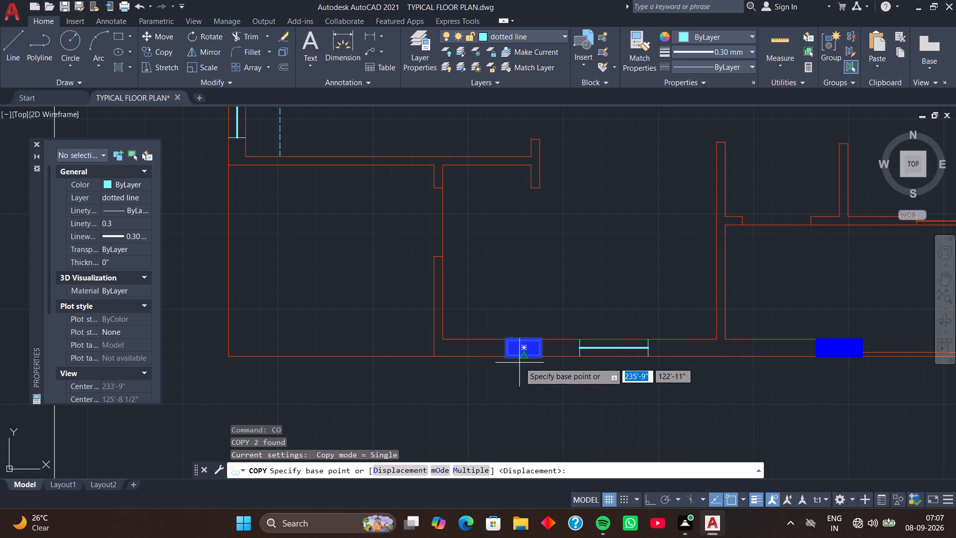
click(506, 358)
middle_drag(361, 338, 548, 313)
scroll(420, 325, up, 3)
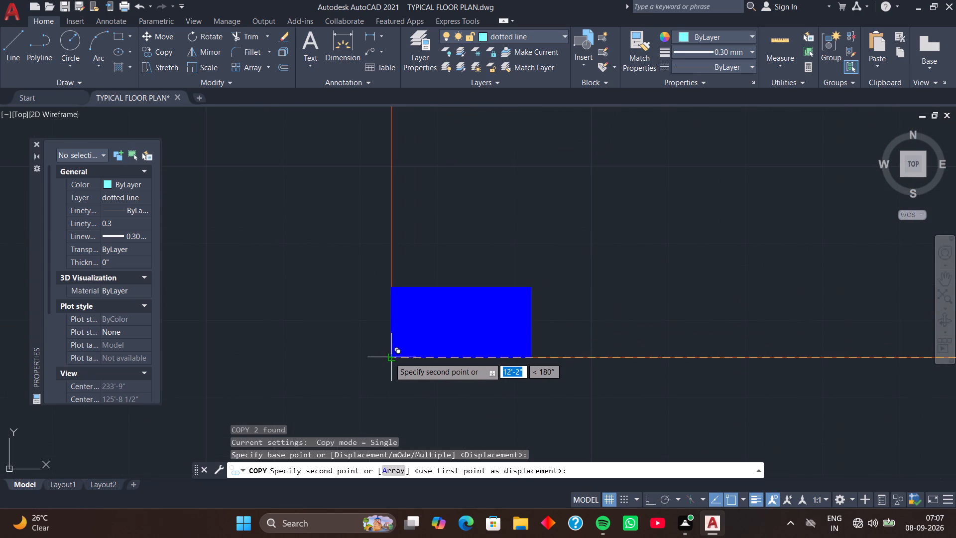
click(389, 358)
Copy the 2' by 9" column in multiple mode, its southwest corner on the outer west wall level with the southwest bedroom's north wall.
scroll(523, 311, down, 3)
middle_drag(618, 332, 493, 328)
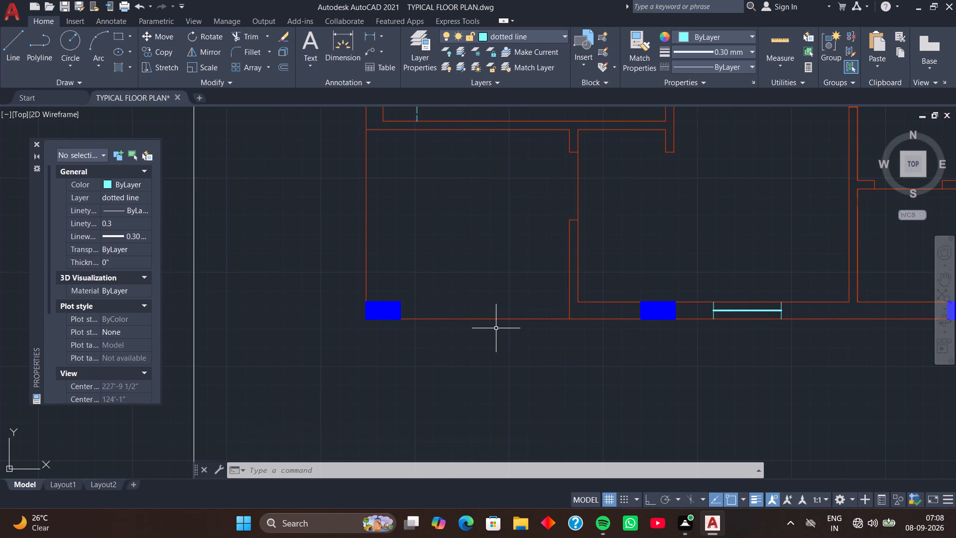
scroll(496, 327, down, 1)
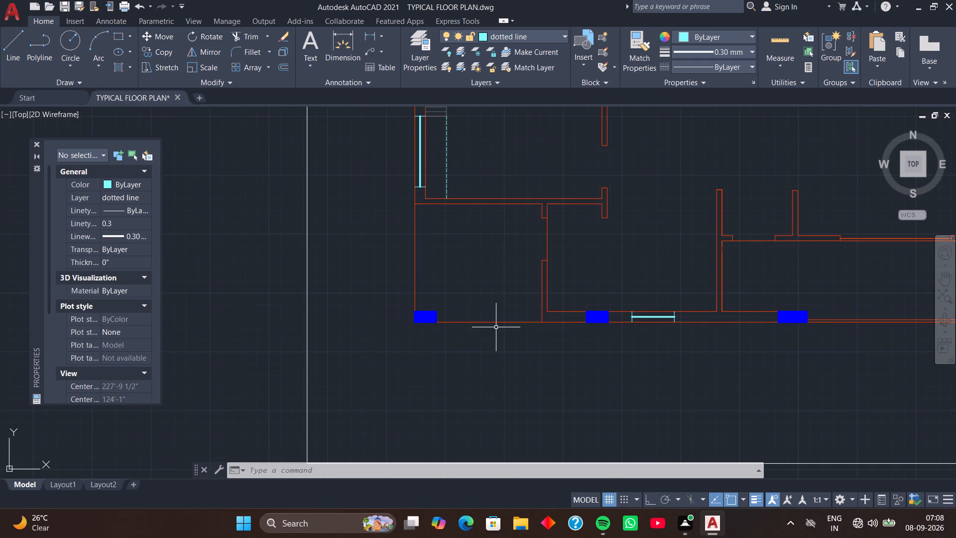
middle_drag(513, 340, 461, 259)
scroll(577, 300, down, 2)
middle_drag(593, 303, 556, 305)
scroll(565, 278, up, 2)
drag(616, 253, 619, 260)
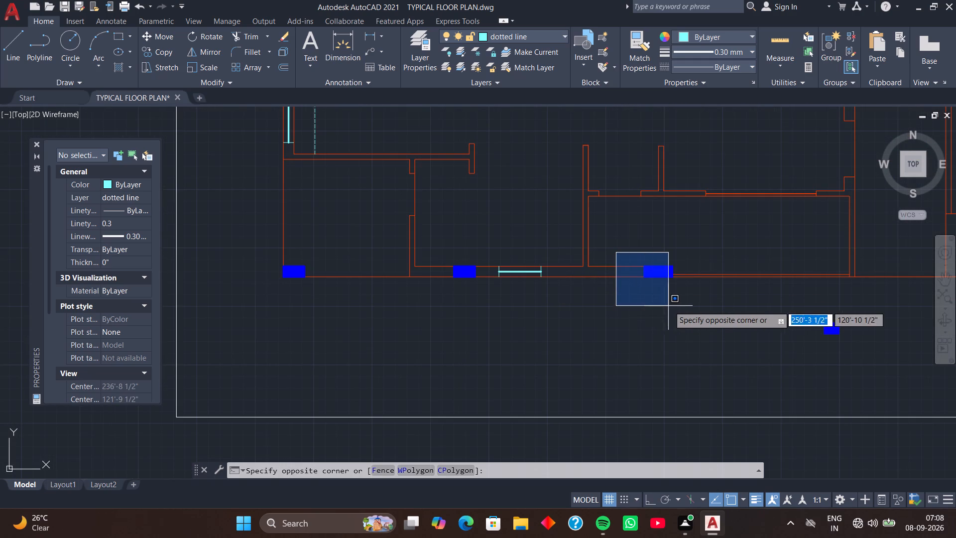
click(682, 302)
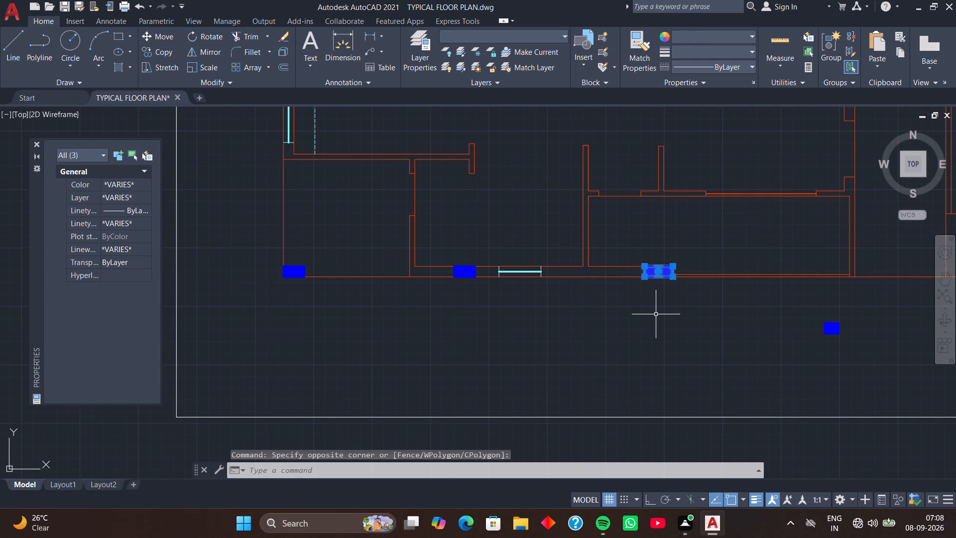
text(co)
key(space)
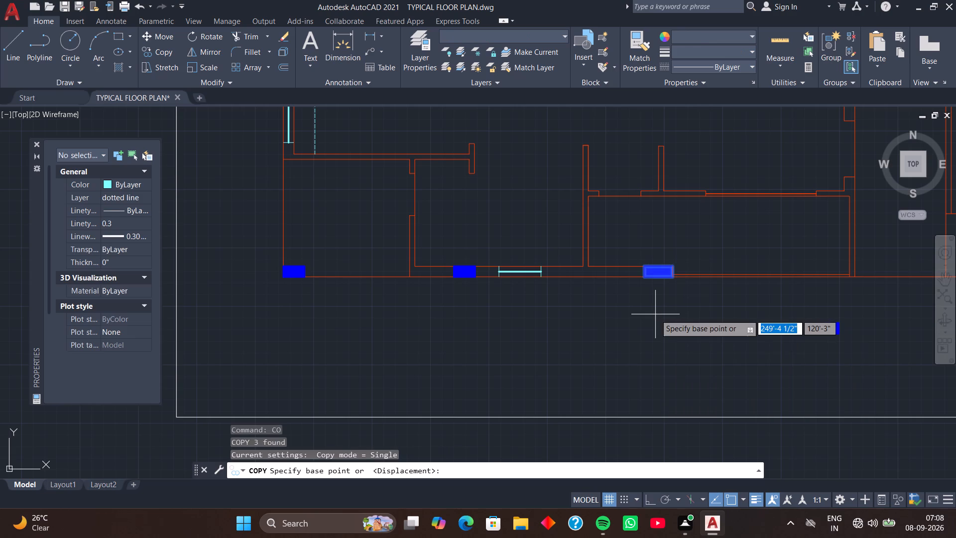
text(m)
key(space)
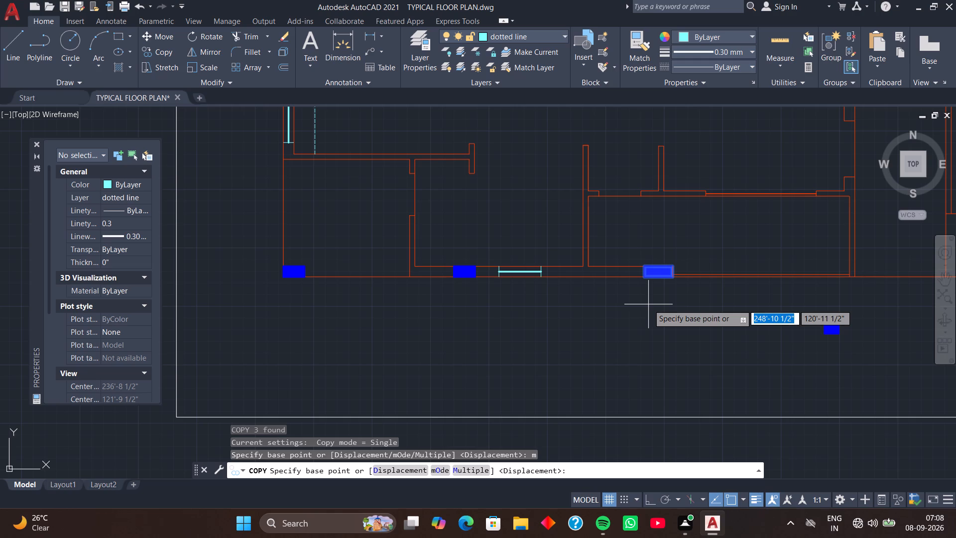
middle_drag(648, 306, 657, 362)
middle_click(657, 362)
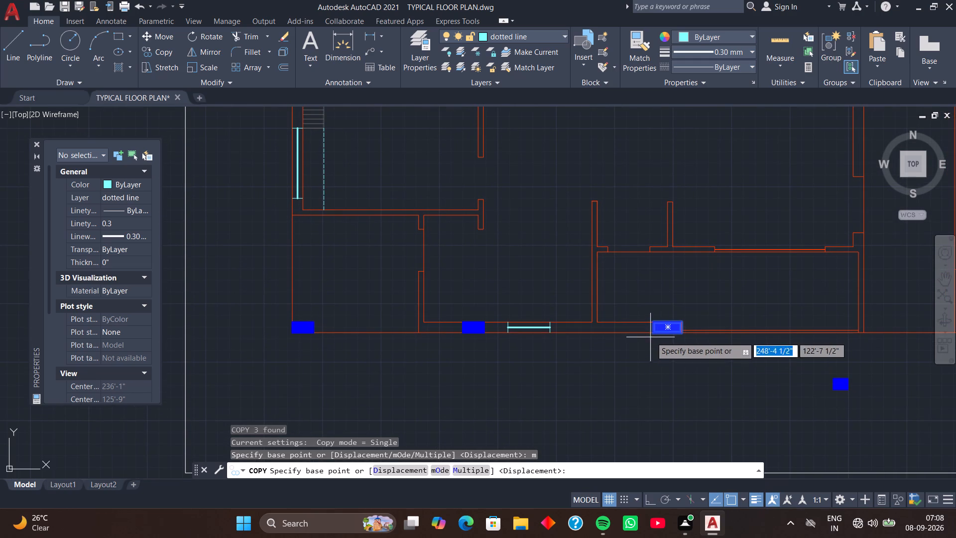
click(655, 334)
scroll(541, 271, down, 2)
middle_drag(525, 276, 595, 303)
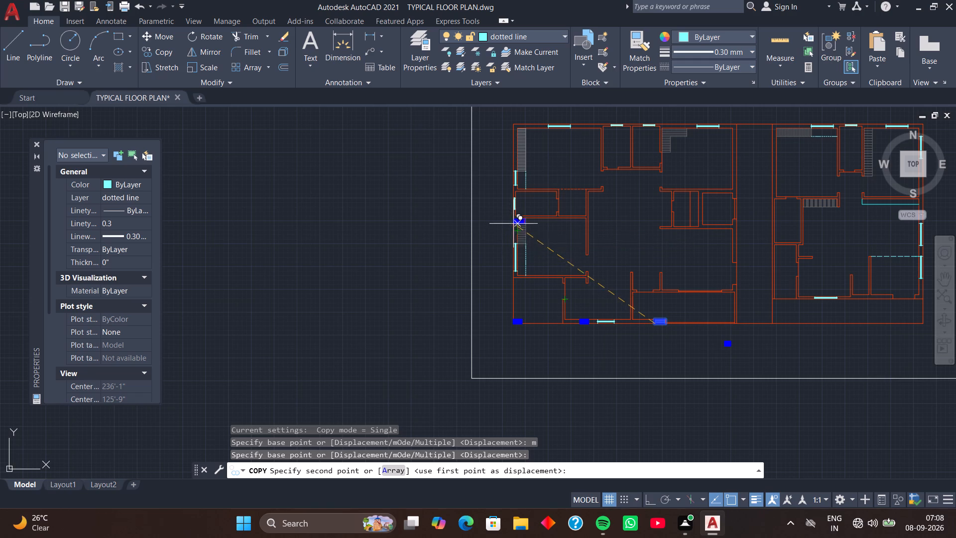
scroll(513, 222, up, 5)
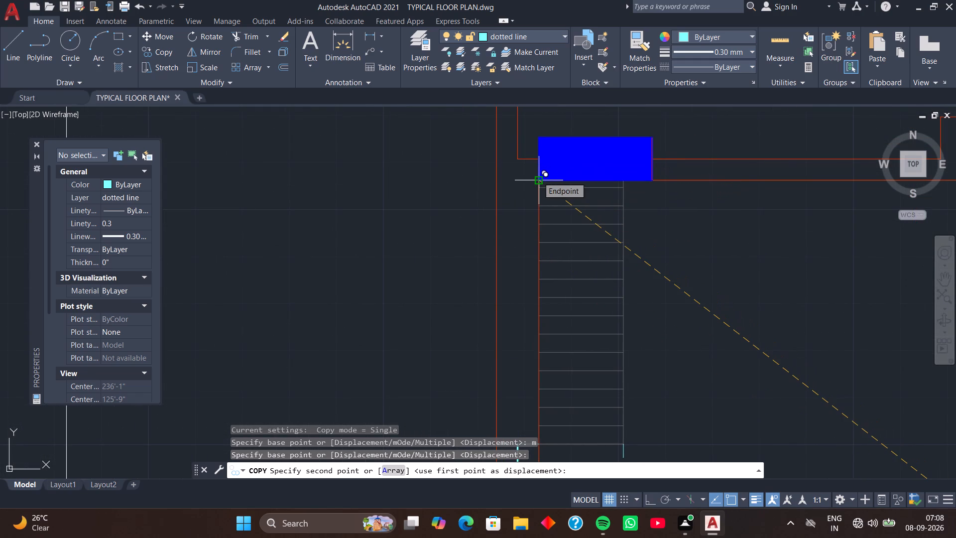
click(498, 181)
Place another 2' by 9" copy and move its southeast corner to the inner northeast corner of the southwest bedroom.
scroll(654, 183, down, 2)
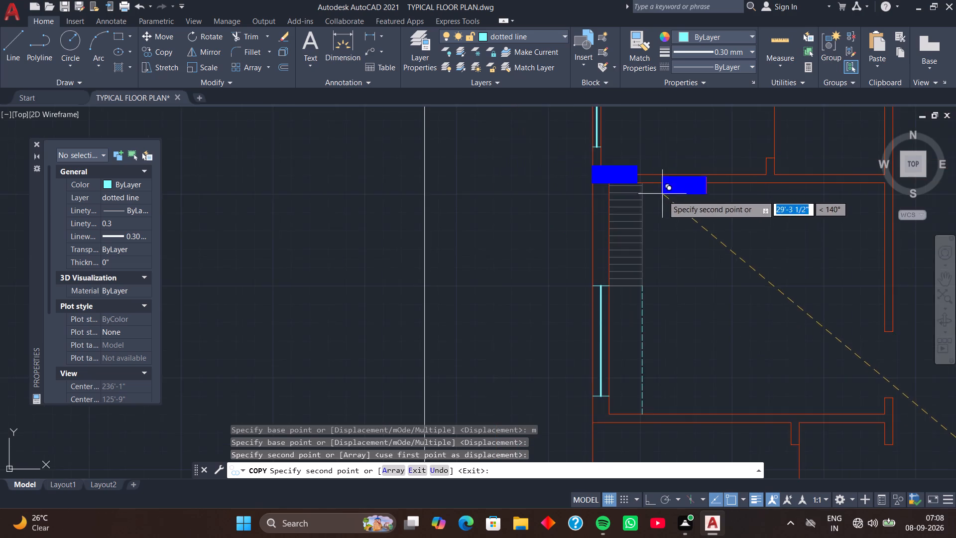
middle_drag(663, 196, 472, 206)
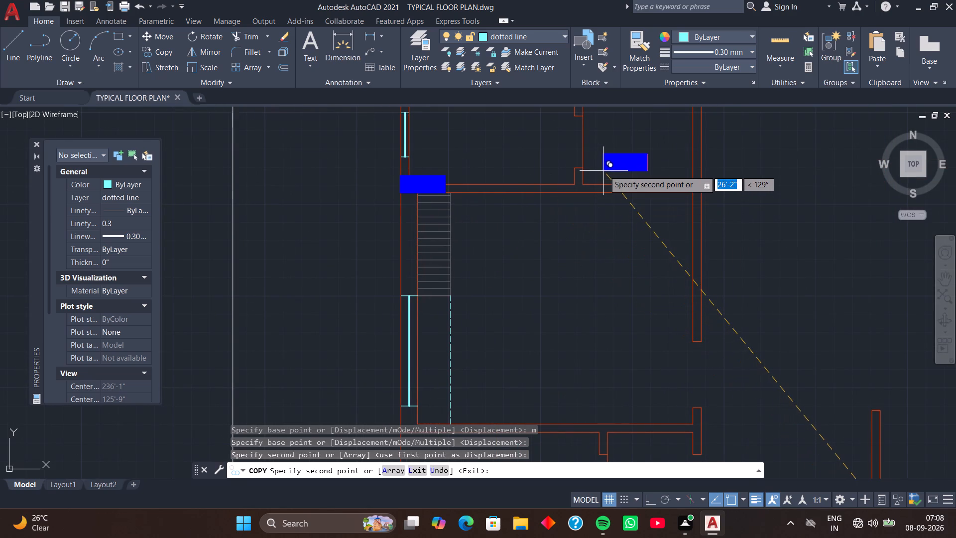
click(604, 170)
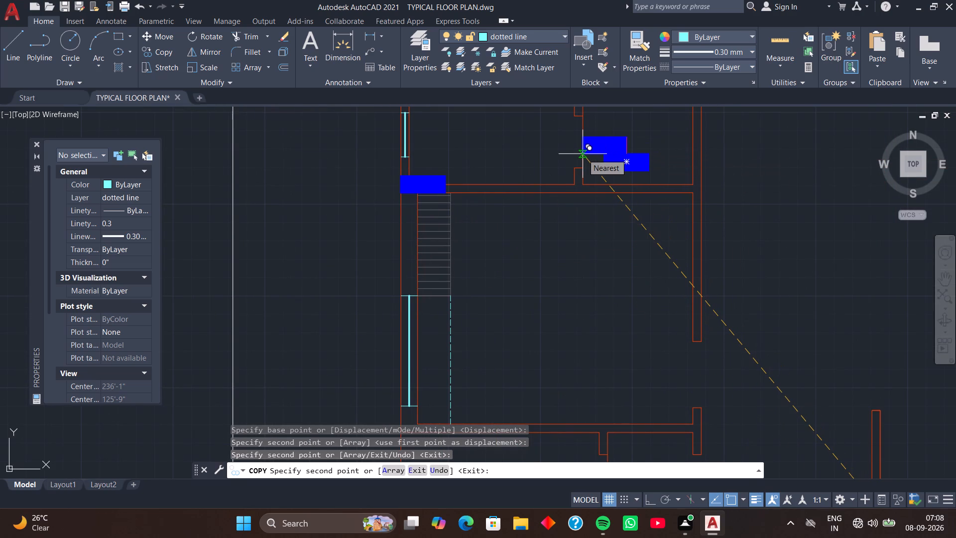
key(space)
click(595, 147)
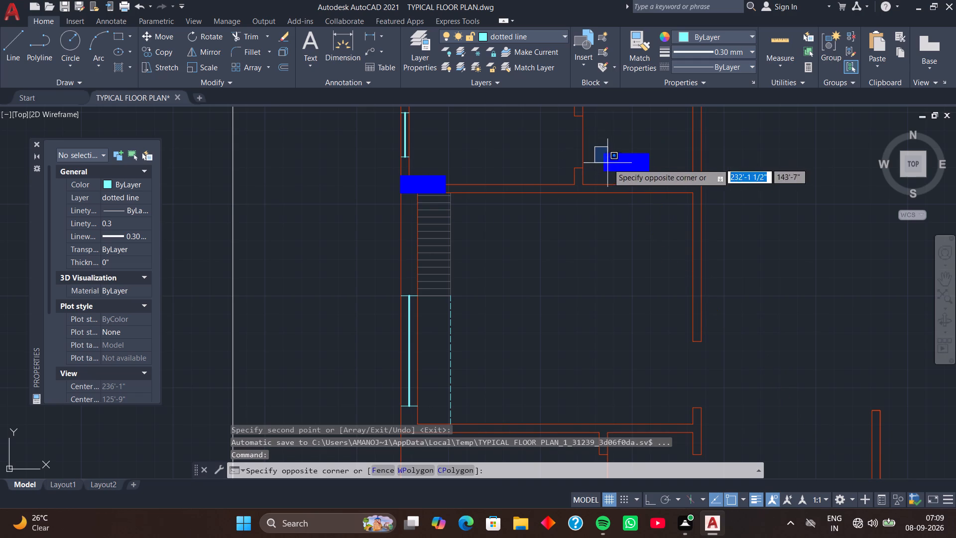
click(658, 177)
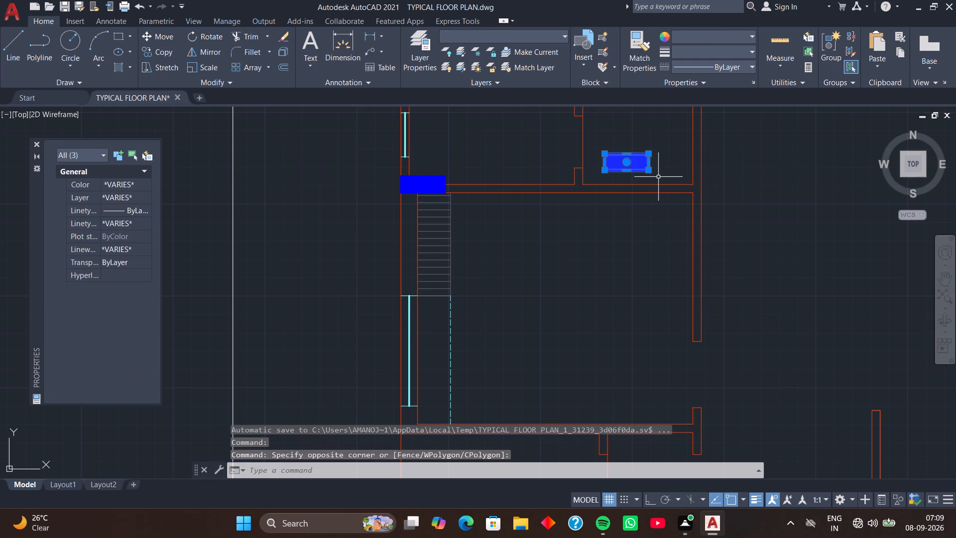
text(m)
key(space)
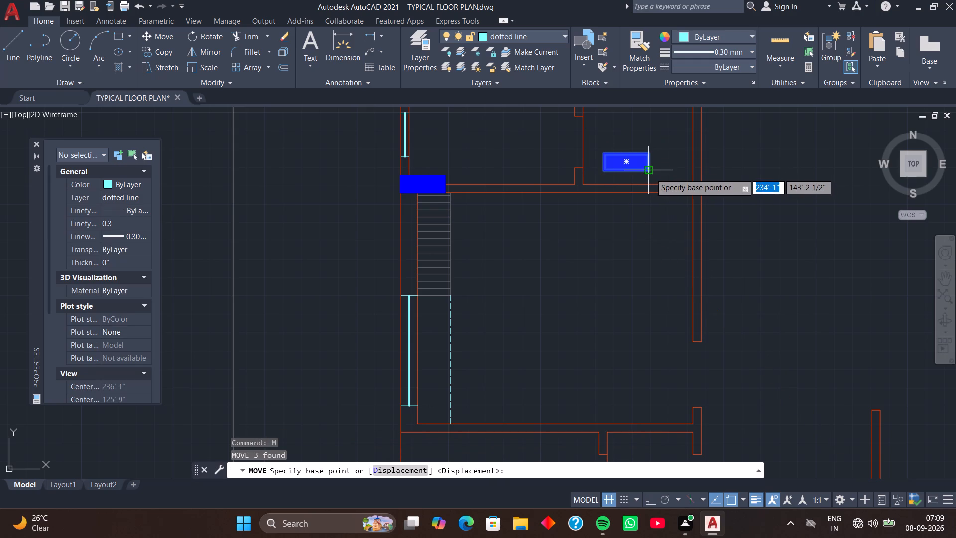
click(650, 173)
scroll(678, 190, up, 4)
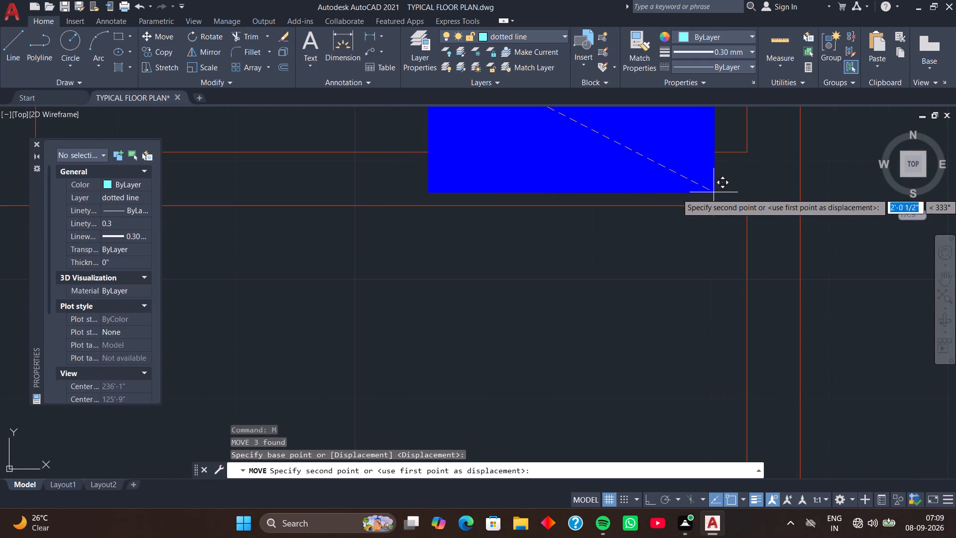
click(748, 206)
Copy the column at the building's southwest corner to the northwest corner, placing its southwest corner on the outer west wall line.
scroll(678, 235, down, 3)
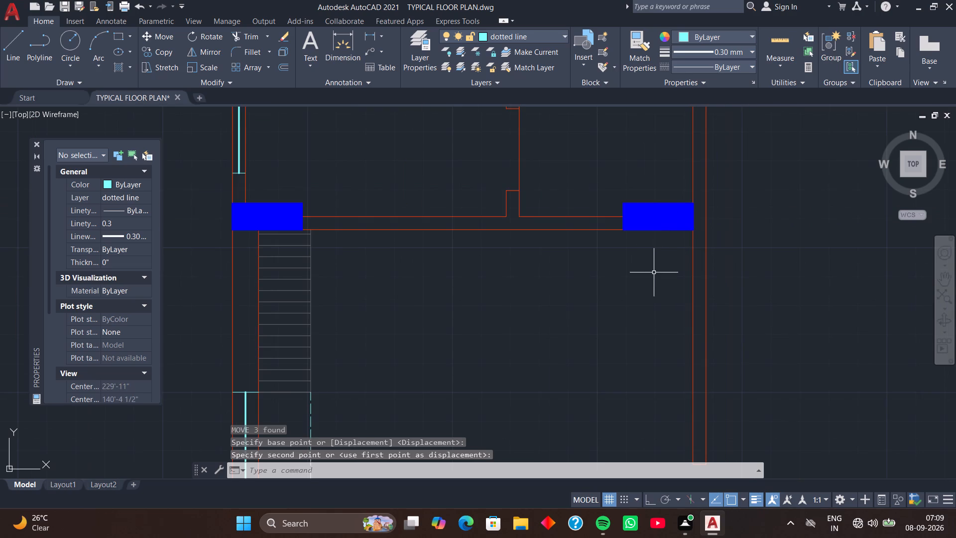
scroll(635, 285, down, 2)
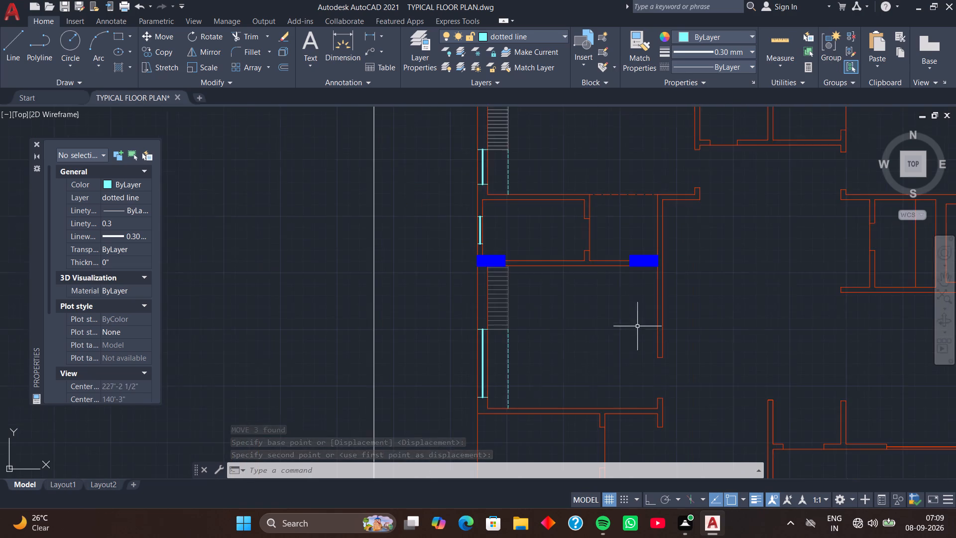
middle_drag(635, 335, 631, 217)
middle_drag(609, 291, 600, 154)
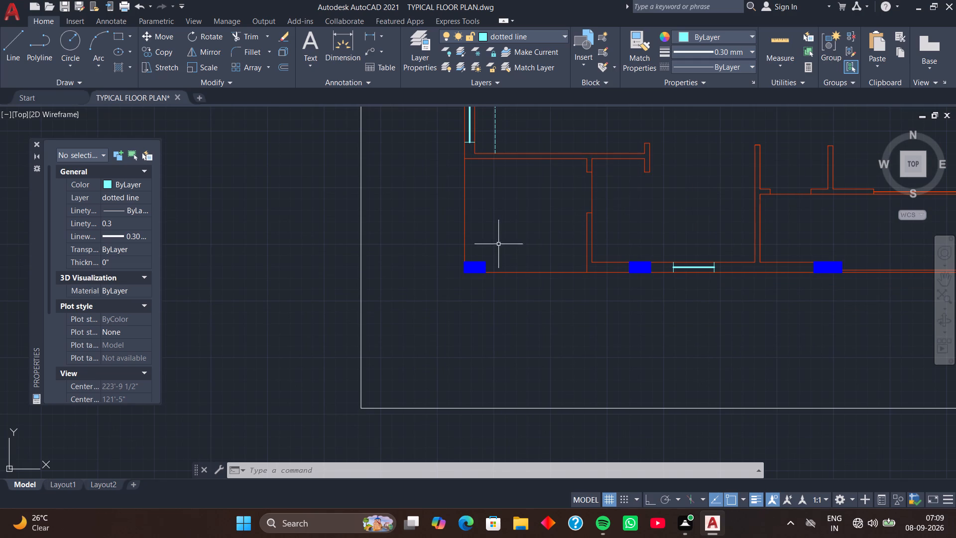
click(442, 255)
click(513, 284)
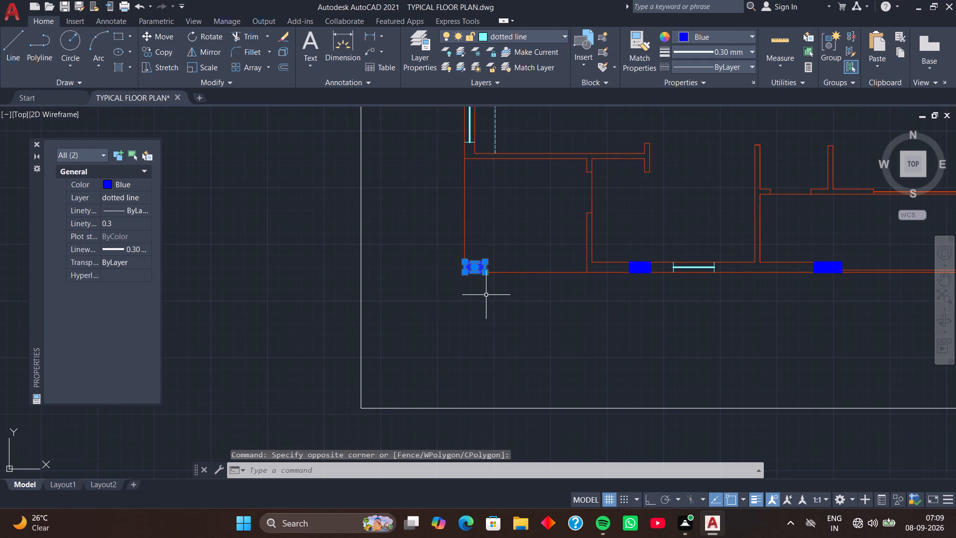
key(c)
key(o)
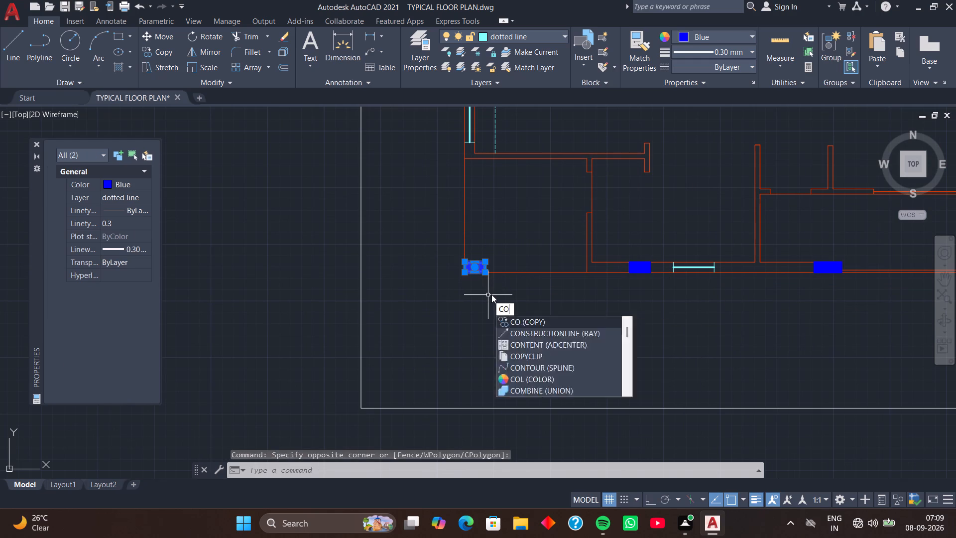
key(space)
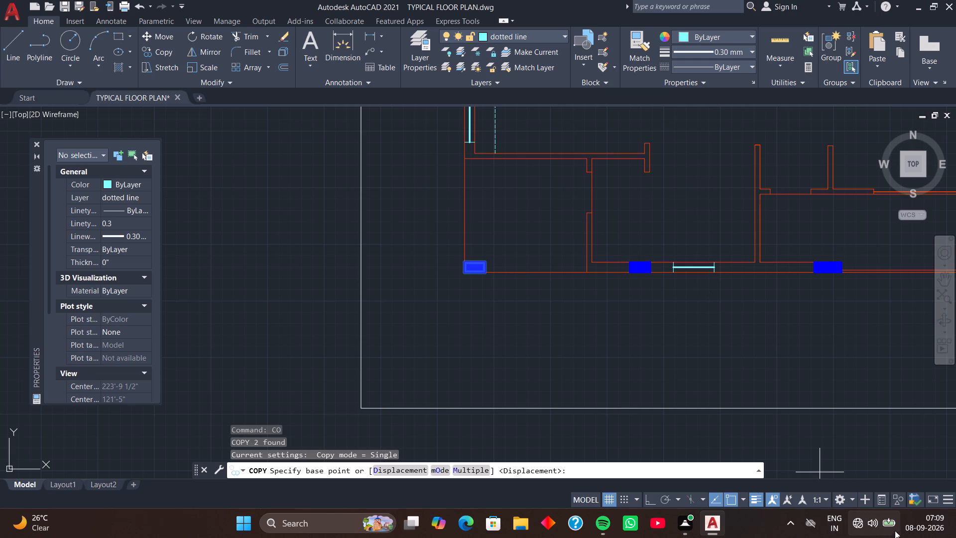
click(464, 272)
scroll(460, 164, down, 2)
middle_drag(460, 164, 470, 297)
middle_drag(484, 172, 483, 178)
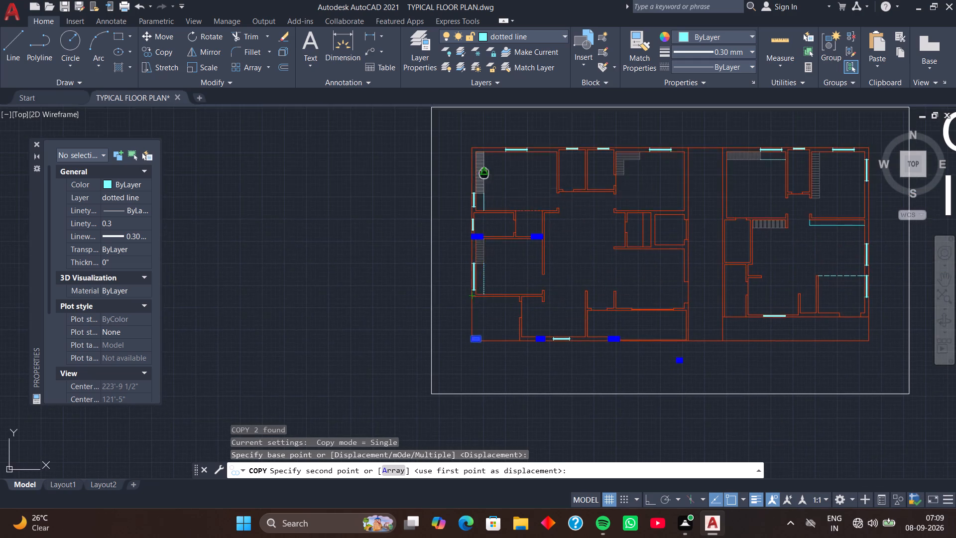
middle_drag(483, 178, 487, 248)
scroll(473, 229, up, 6)
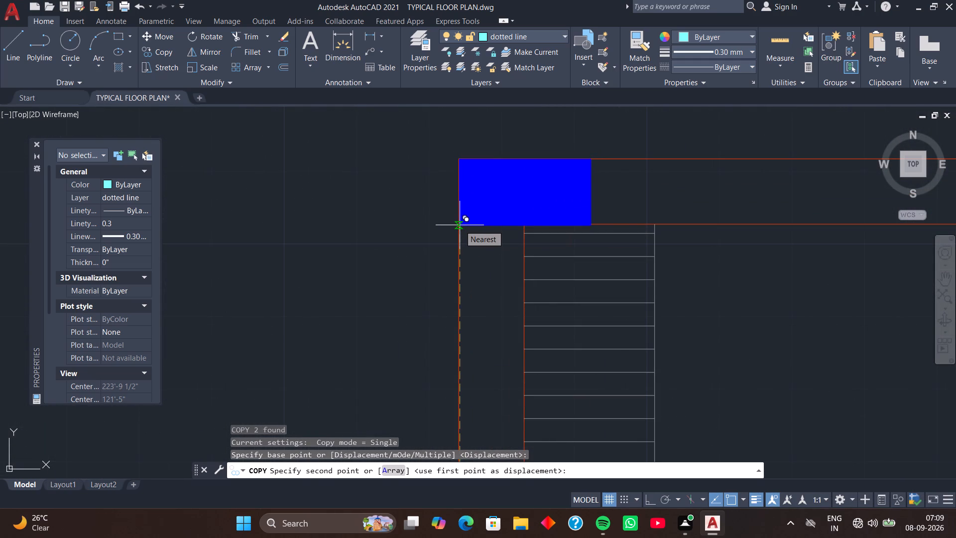
click(460, 225)
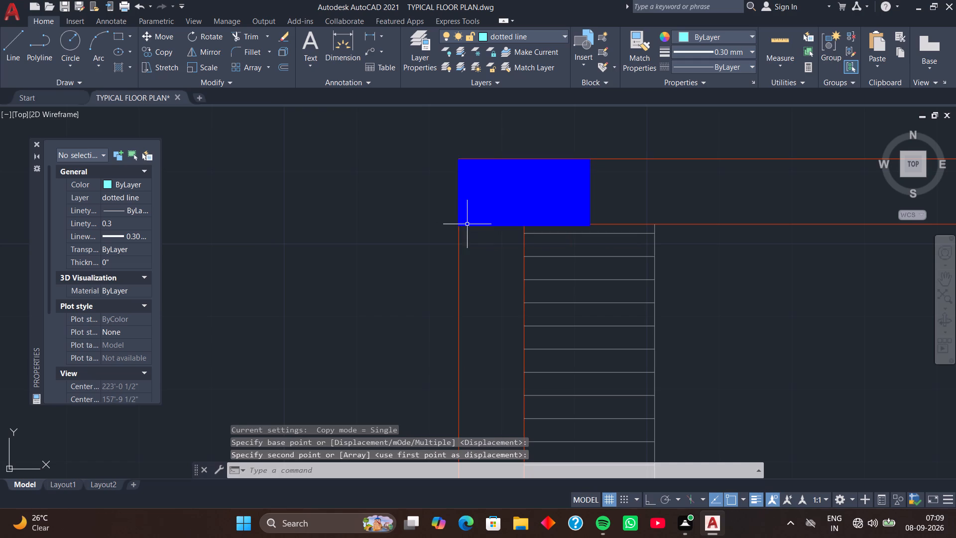
Move the northwest column so its northwest corner sits on the building's outer wall corner.
drag(427, 154, 432, 158)
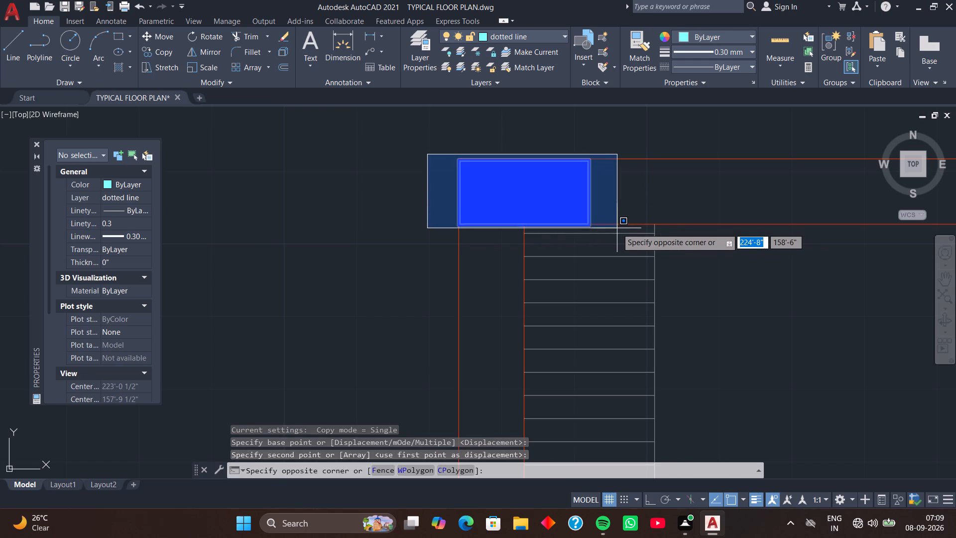
click(617, 231)
text(m)
key(space)
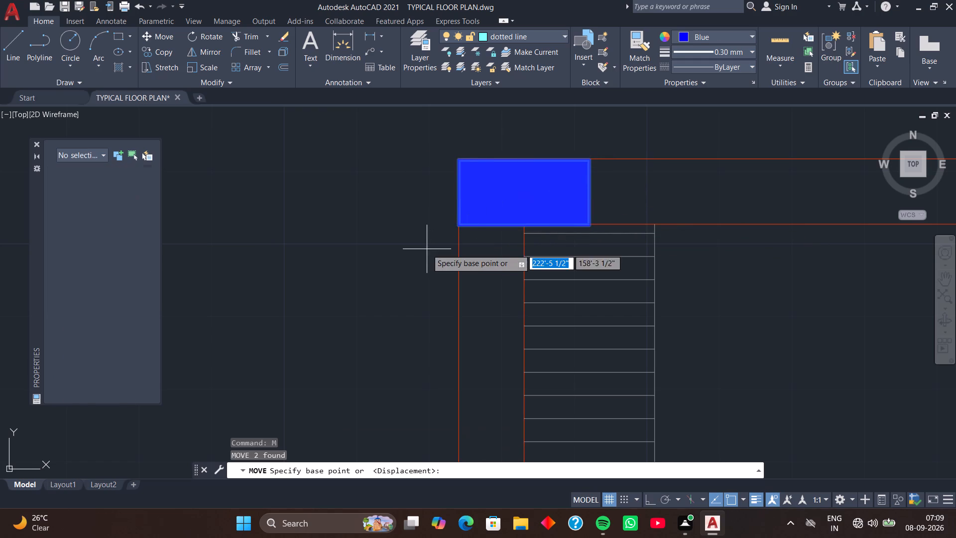
click(458, 157)
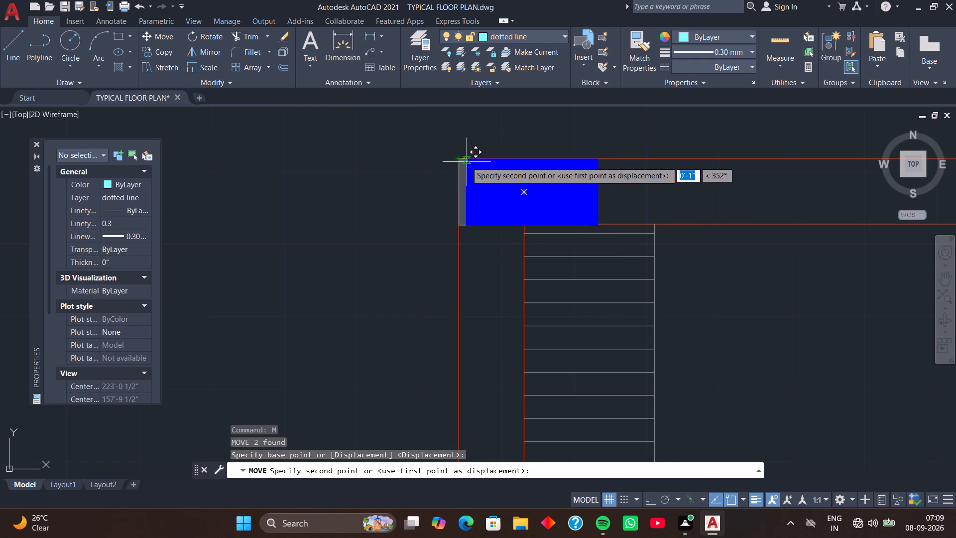
click(461, 161)
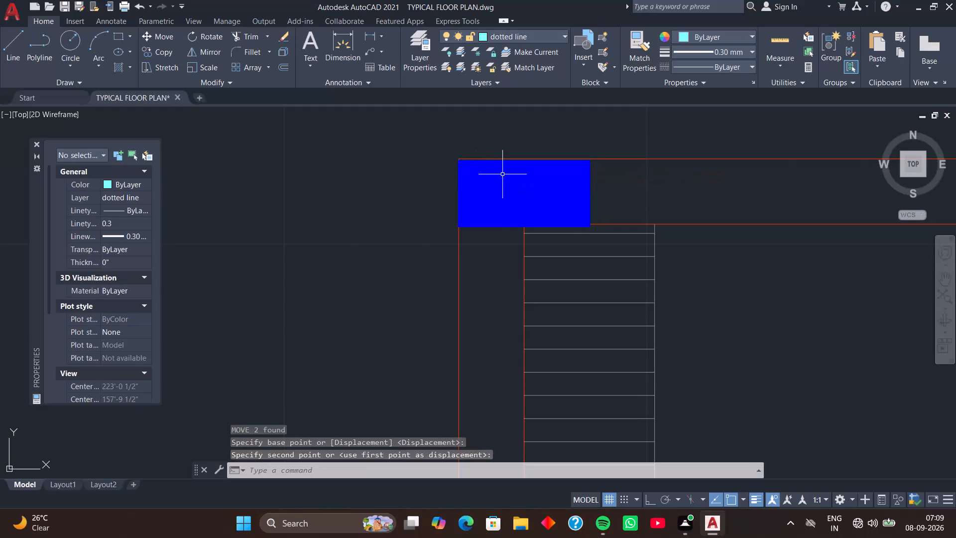
scroll(478, 193, down, 1)
middle_drag(468, 221, 534, 255)
scroll(535, 234, up, 3)
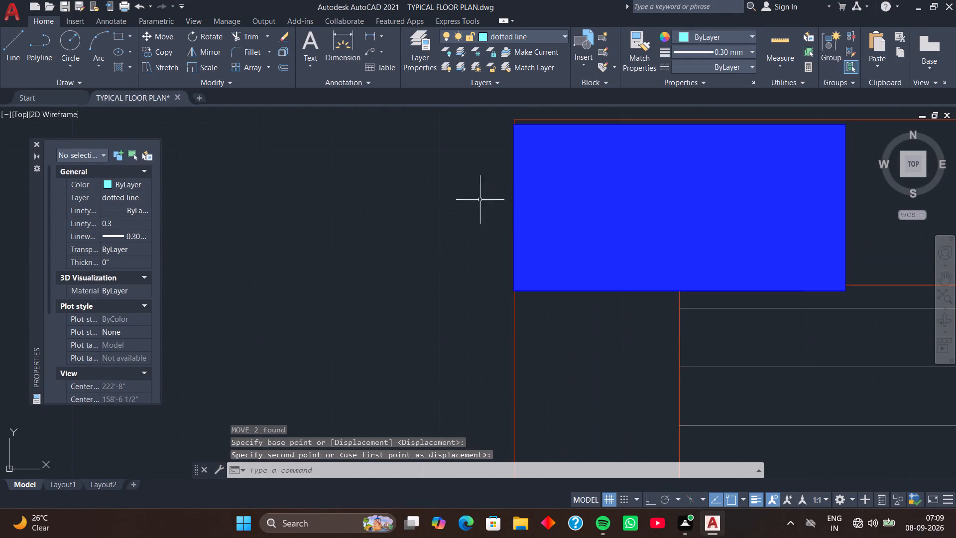
drag(482, 117, 487, 122)
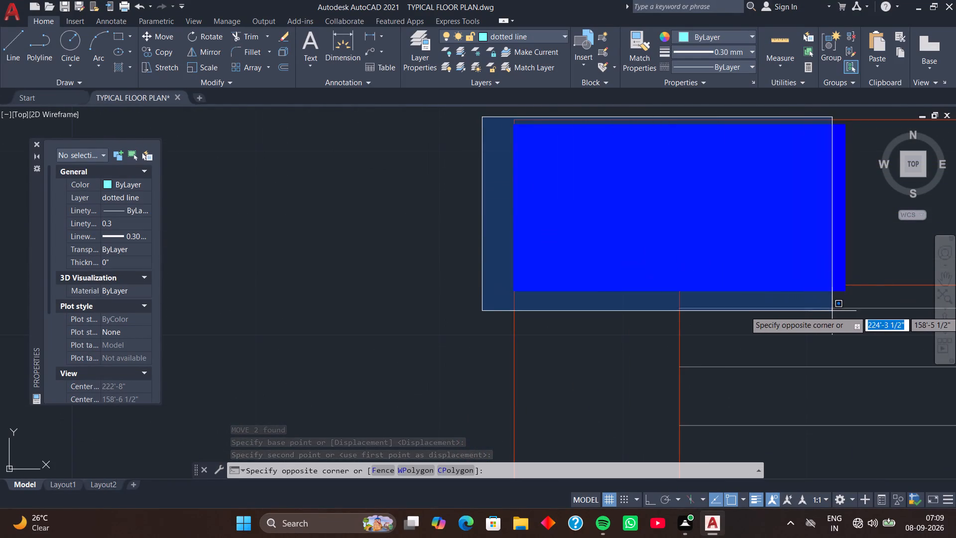
click(865, 318)
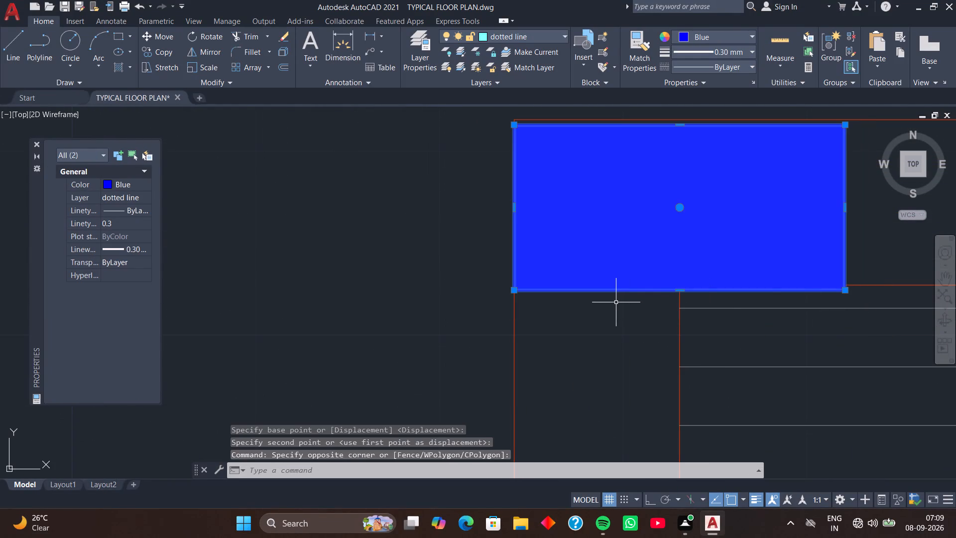
text(m)
key(space)
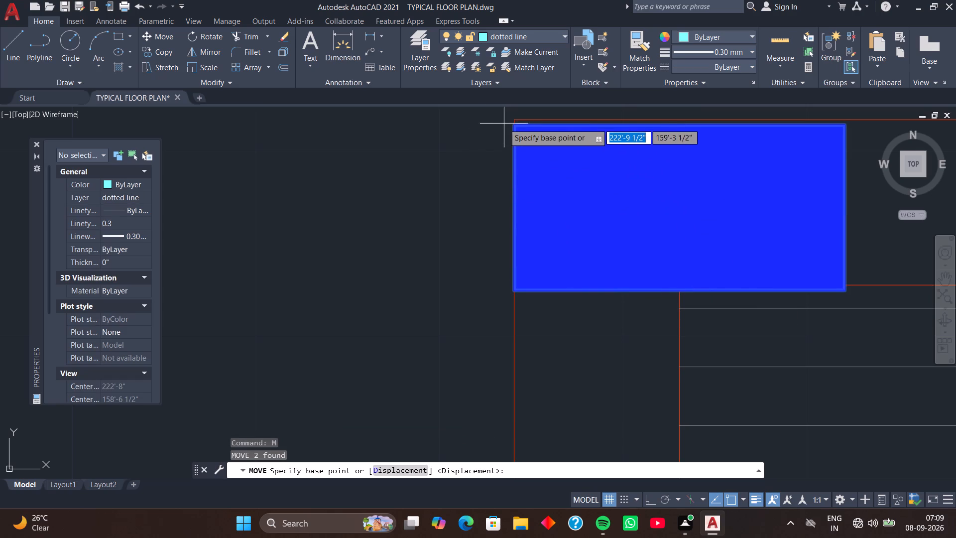
click(514, 127)
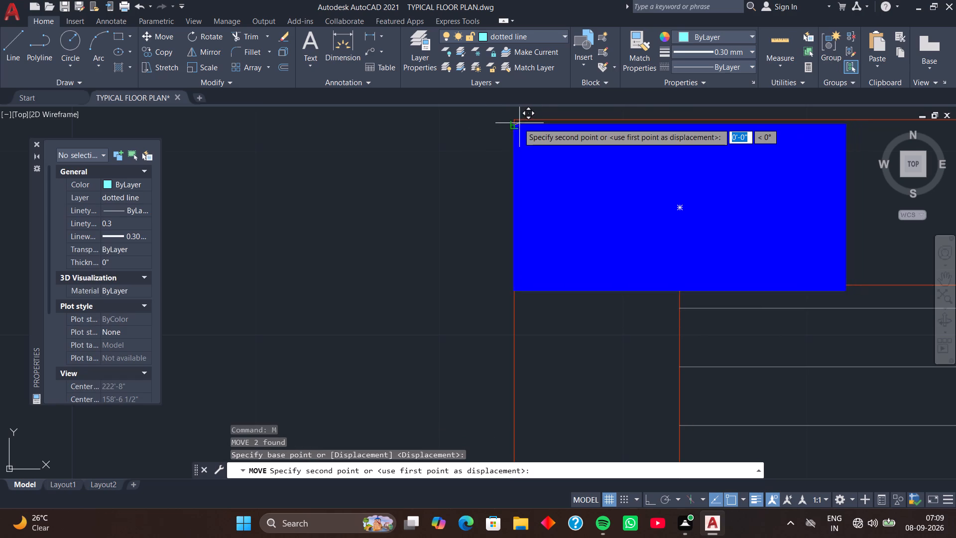
click(518, 119)
Copy the south-wall column west of the window to the north wall, its northeast corner on the outer line, aligned with the hallway wall's east face below.
scroll(475, 155, down, 3)
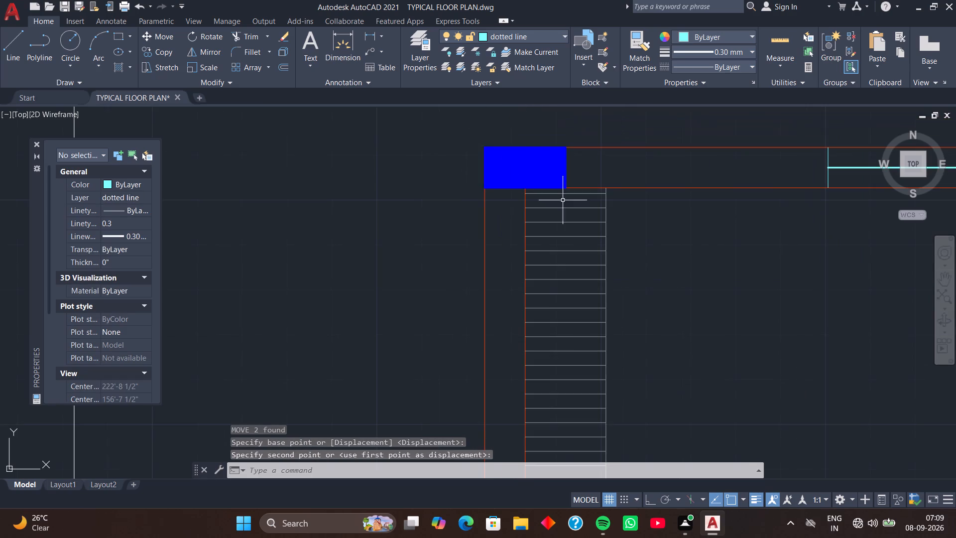
scroll(714, 238, down, 1)
middle_drag(728, 254, 513, 179)
scroll(520, 180, down, 2)
middle_drag(589, 265, 512, 114)
middle_drag(568, 300, 567, 300)
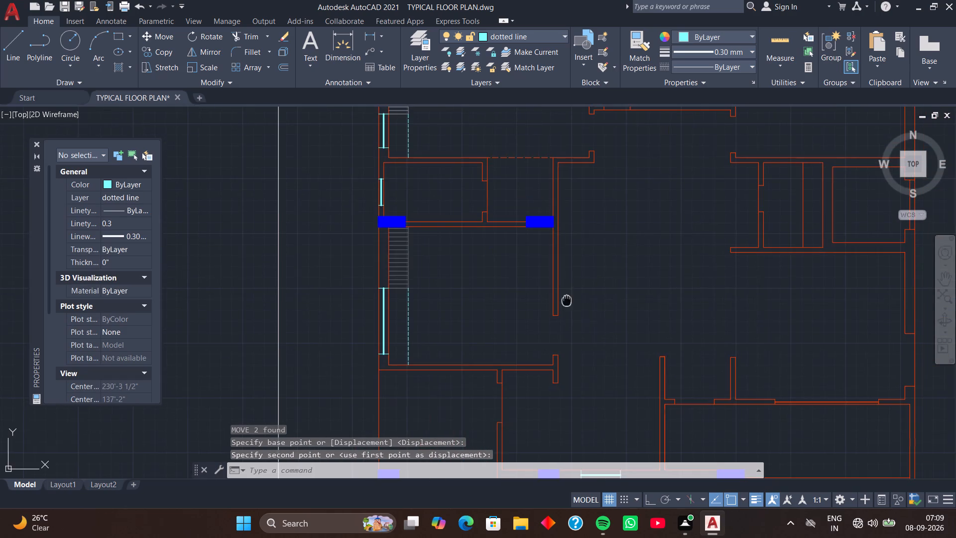
middle_drag(567, 300, 567, 156)
middle_drag(620, 317, 601, 257)
click(509, 247)
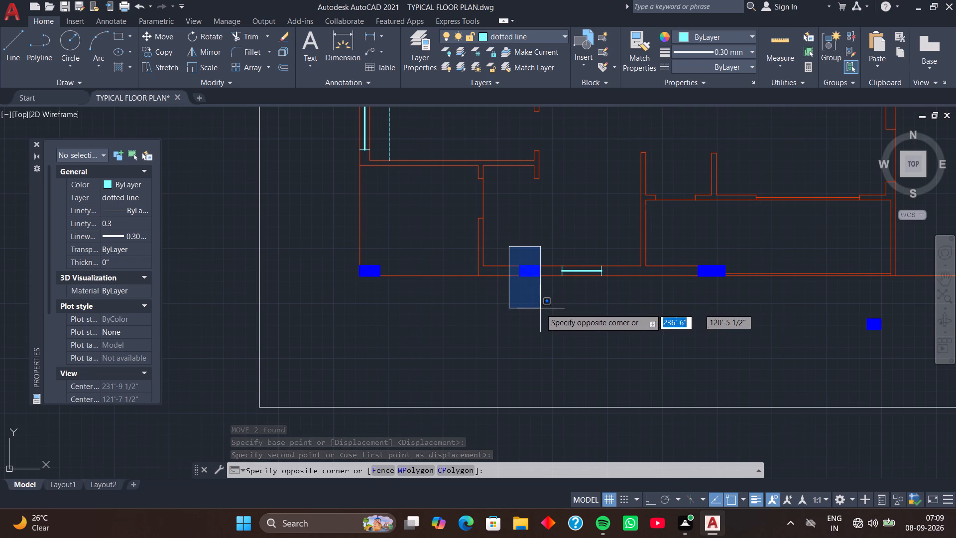
click(547, 308)
key(c)
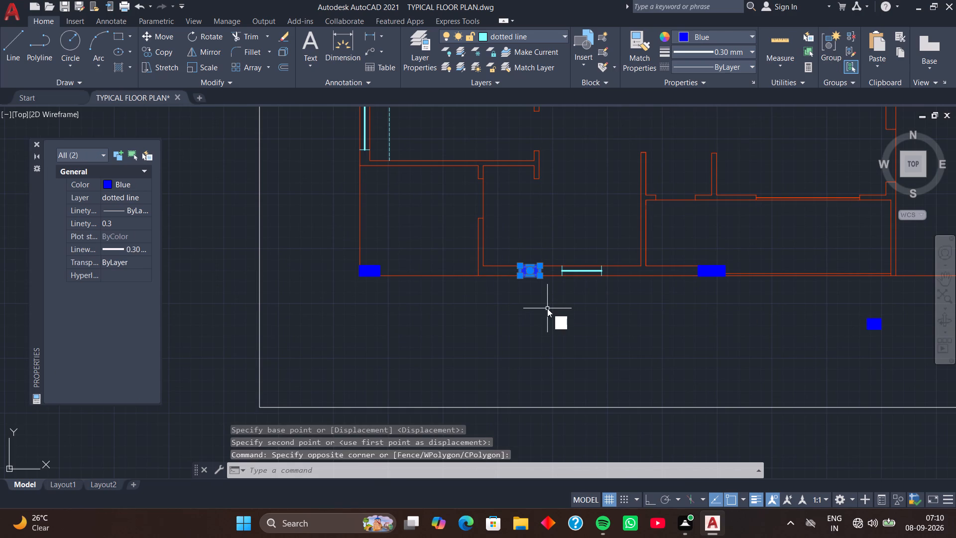
text(o)
key(space)
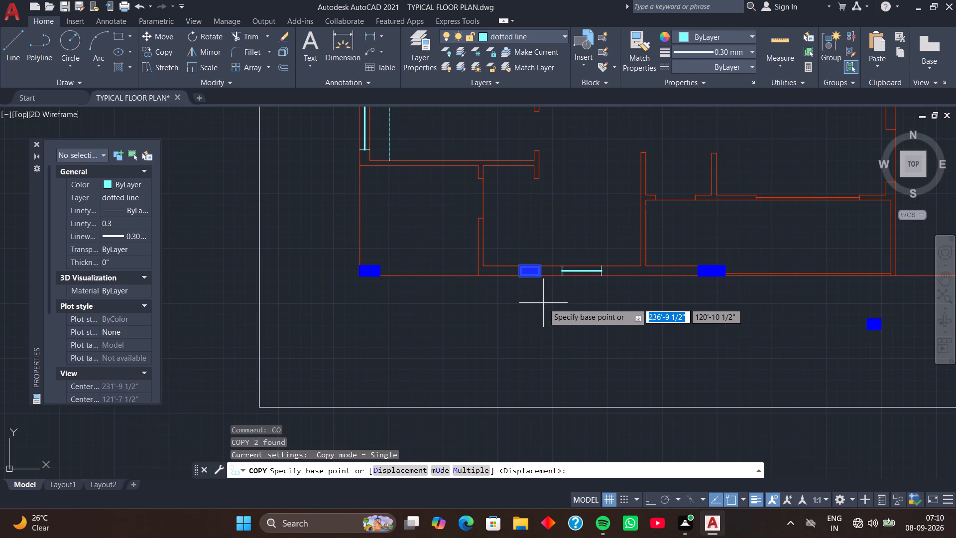
scroll(542, 275, up, 3)
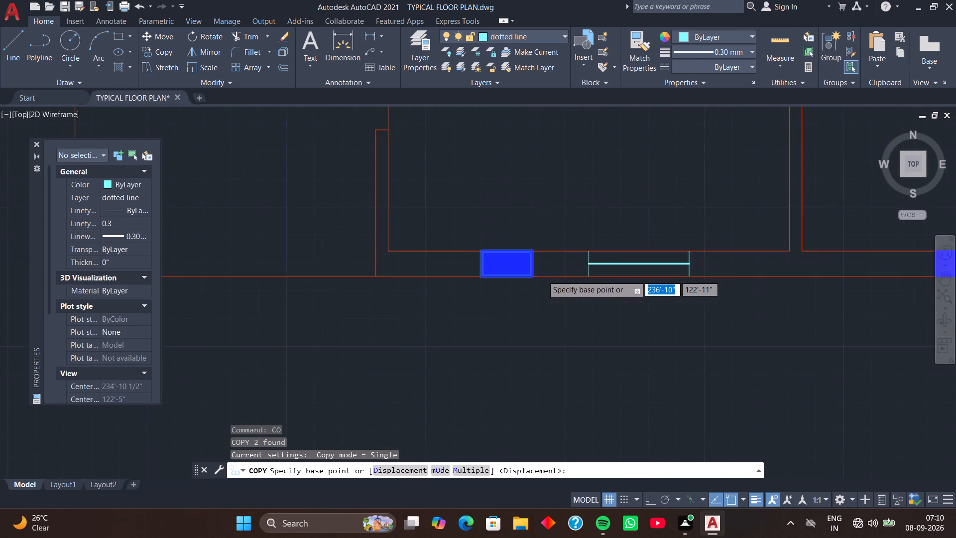
click(522, 239)
scroll(531, 195, down, 3)
middle_drag(534, 188, 544, 365)
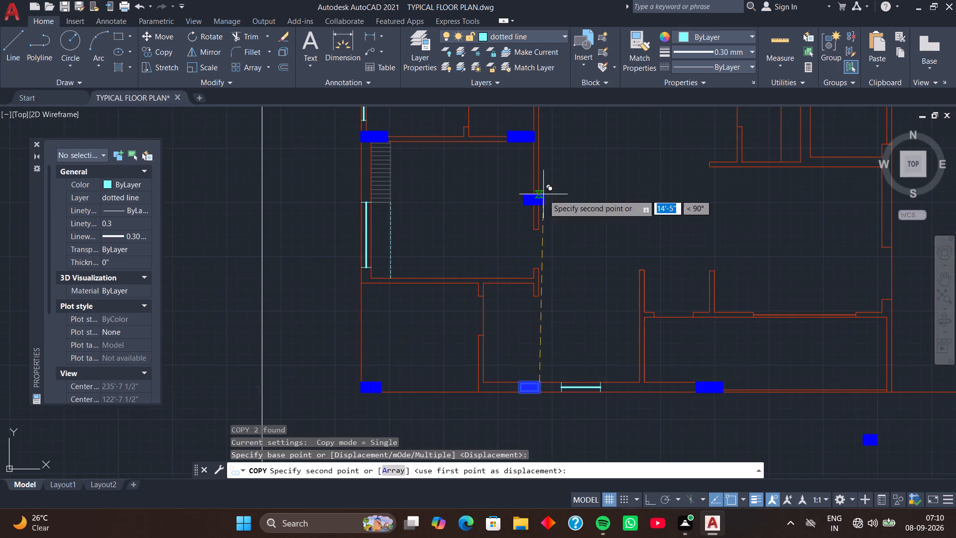
middle_drag(547, 215, 566, 323)
middle_drag(542, 219, 558, 281)
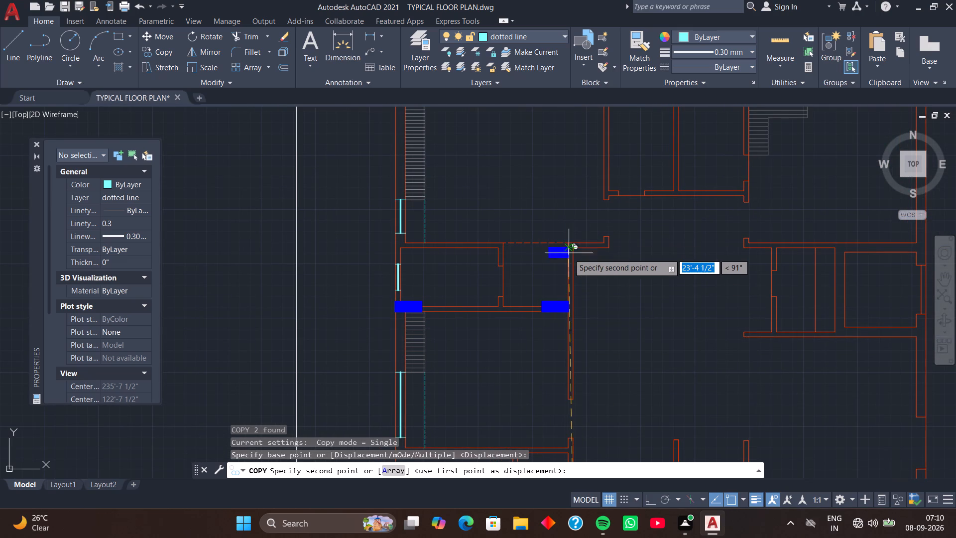
scroll(569, 254, up, 4)
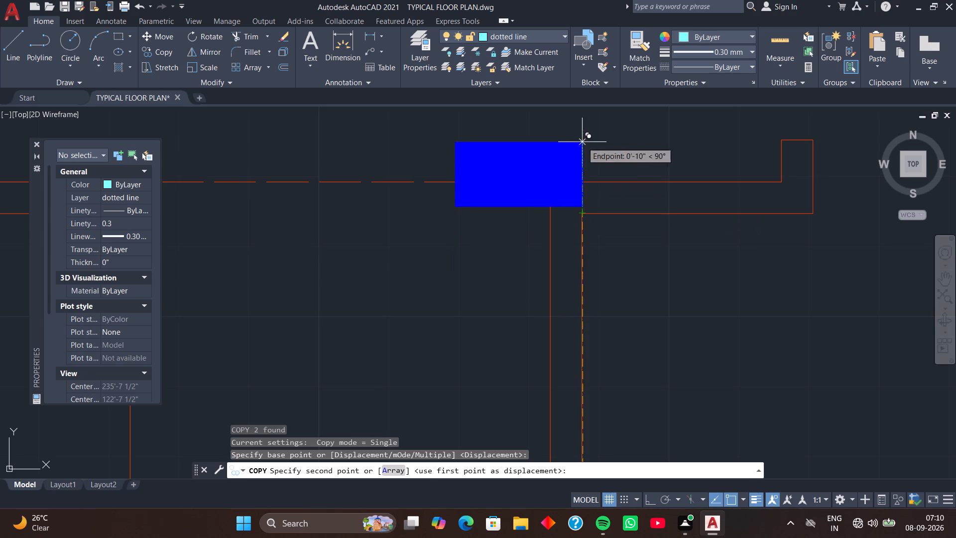
scroll(582, 140, down, 3)
middle_drag(582, 140, 576, 349)
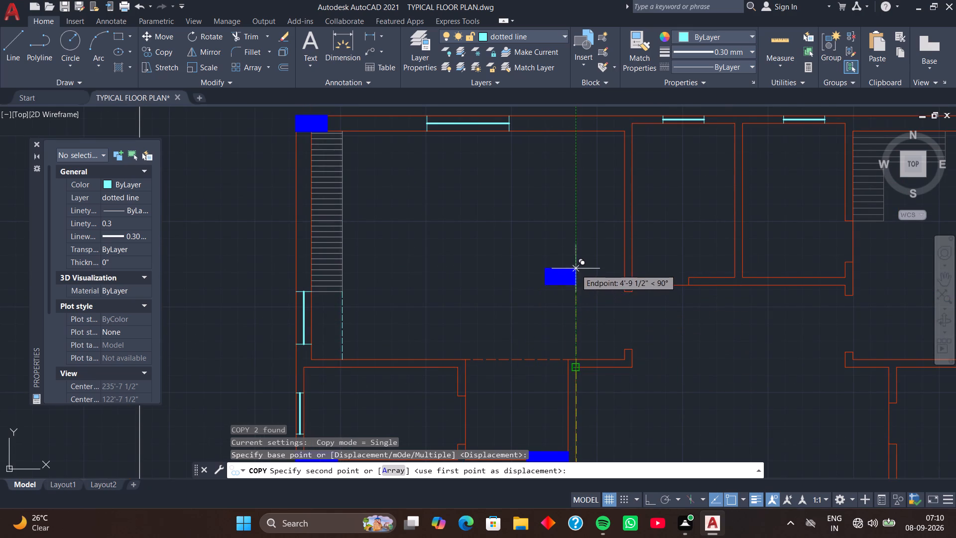
scroll(575, 266, down, 1)
middle_drag(574, 263, 575, 348)
scroll(570, 280, up, 1)
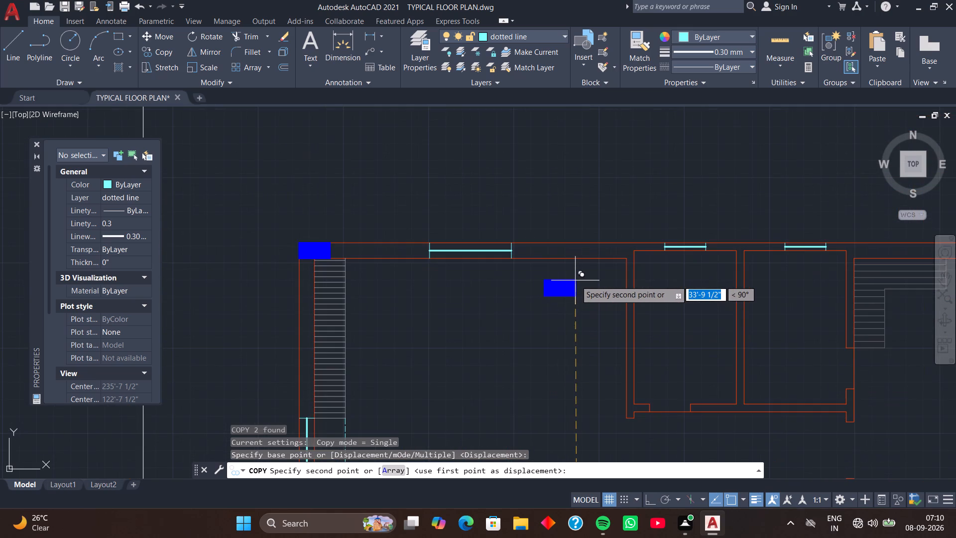
scroll(579, 279, down, 1)
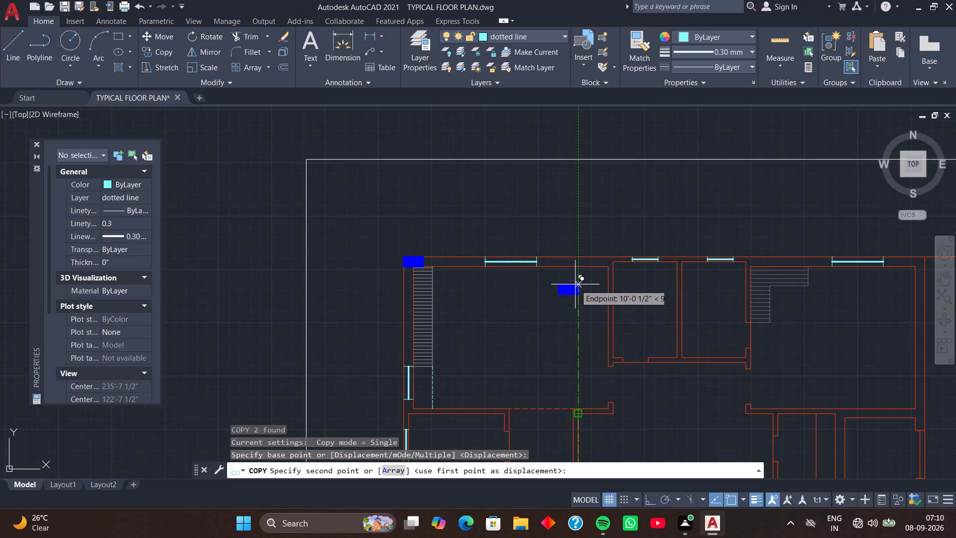
click(576, 259)
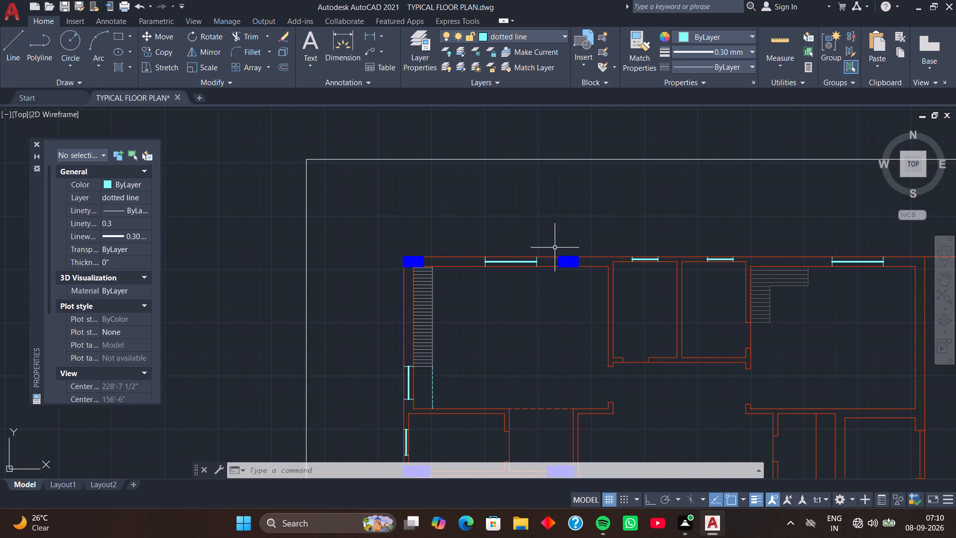
Copy the north-wall column east of the window, putting its northwest corner on the outer line above the eastern small room's inner east face.
drag(551, 243, 556, 259)
click(595, 285)
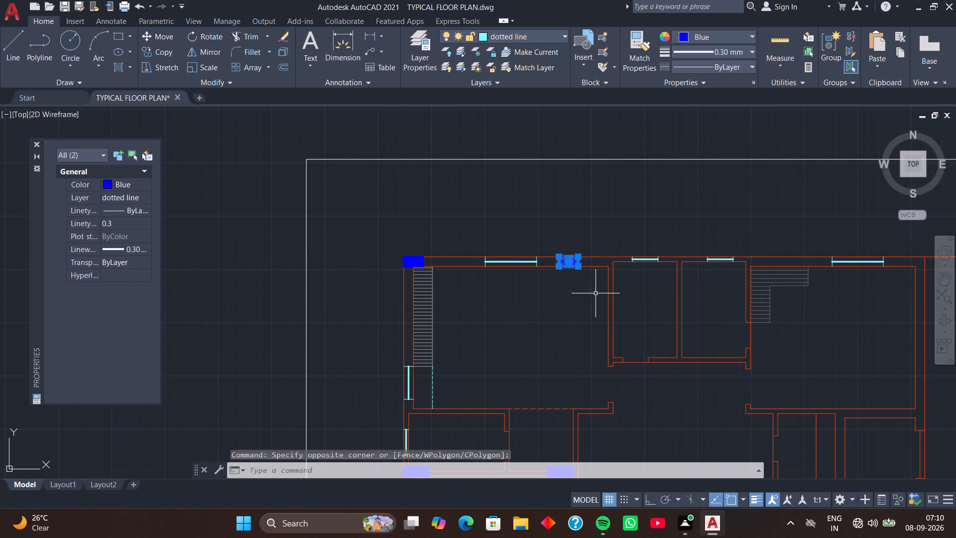
key(c)
text(o)
key(space)
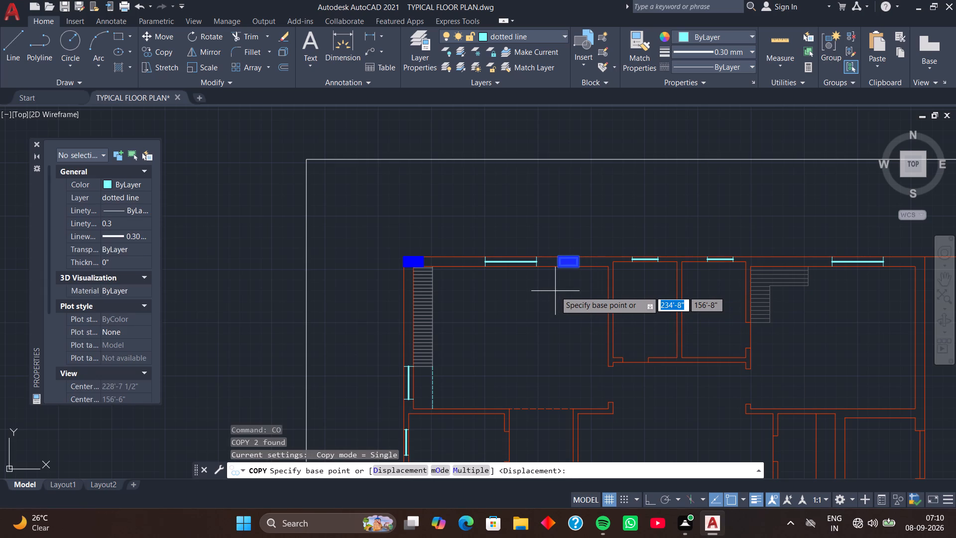
scroll(555, 291, up, 2)
scroll(555, 286, down, 1)
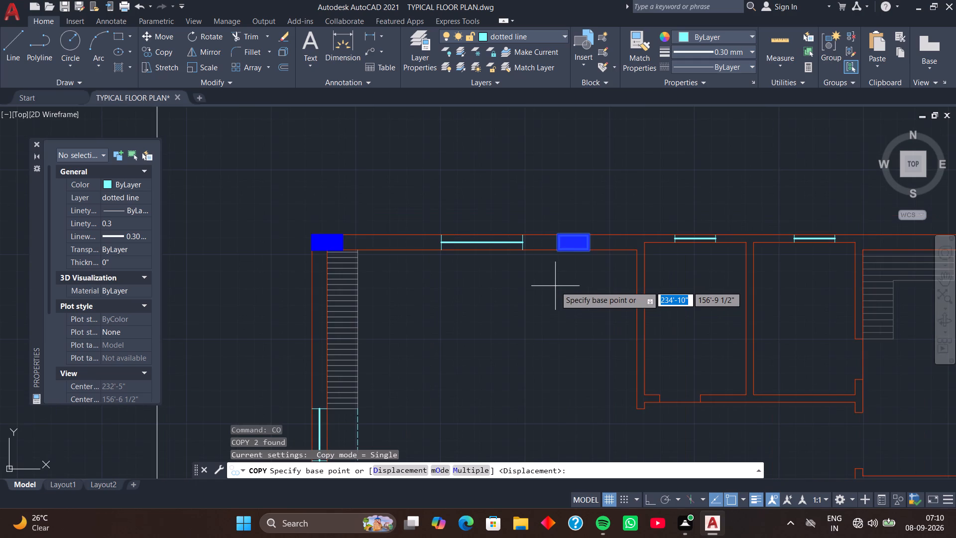
click(557, 237)
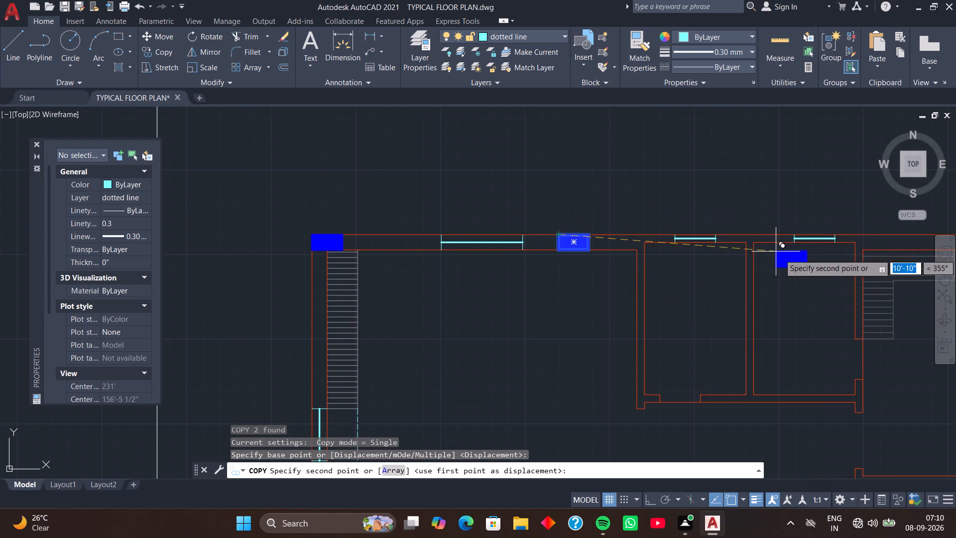
middle_drag(782, 257, 588, 285)
middle_click(585, 286)
scroll(637, 288, up, 2)
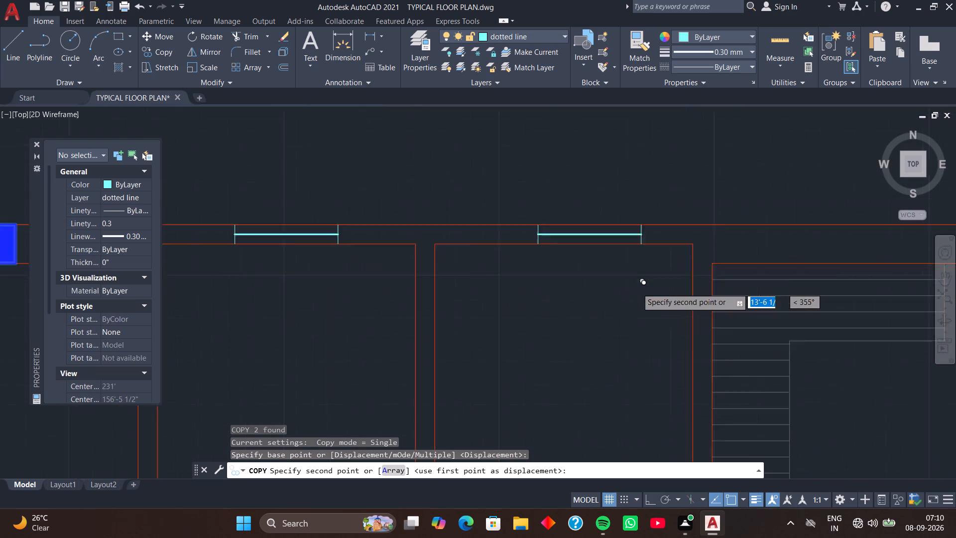
scroll(637, 288, up, 1)
middle_drag(677, 250, 602, 300)
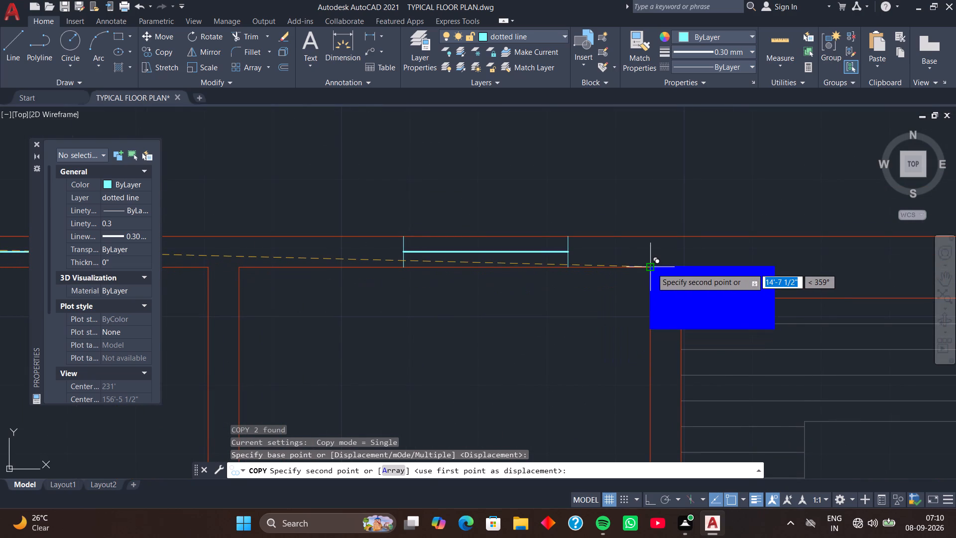
click(649, 238)
Copy the column at the southwest bedroom's northeast corner so its southeast corner meets the lower wall line below the eastern small rooms' west face.
scroll(633, 282, down, 3)
middle_drag(600, 359, 607, 261)
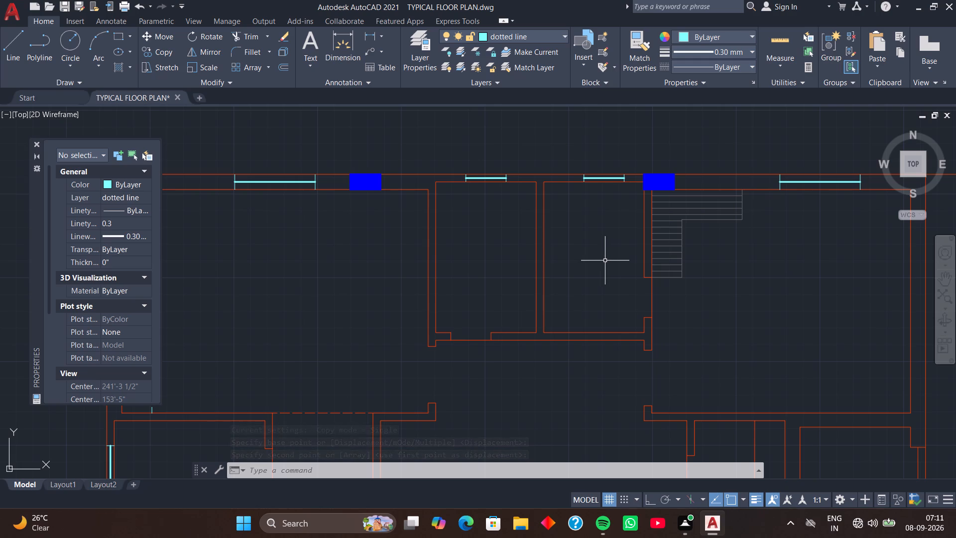
scroll(607, 289, down, 1)
scroll(617, 353, down, 1)
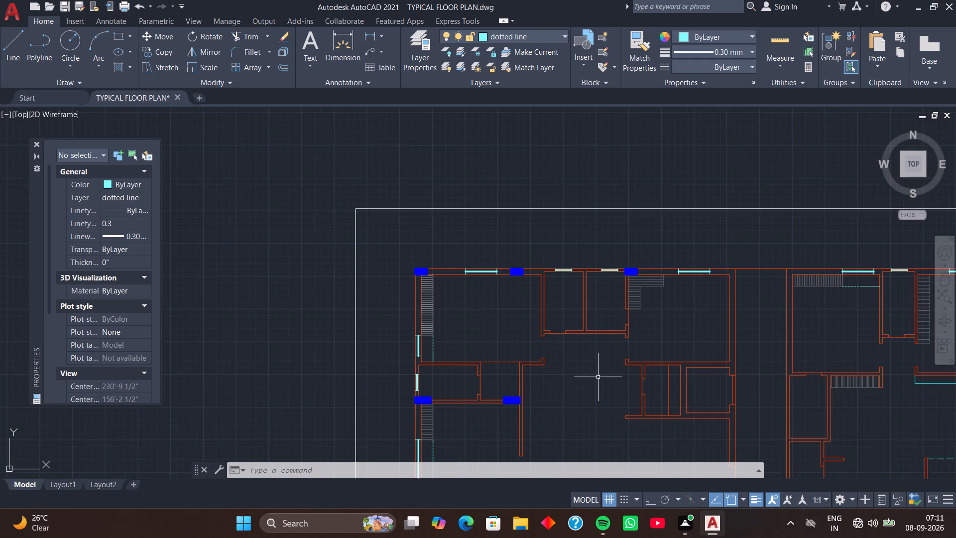
middle_drag(597, 375, 624, 211)
middle_drag(539, 270, 585, 270)
scroll(564, 252, up, 2)
drag(578, 191, 586, 218)
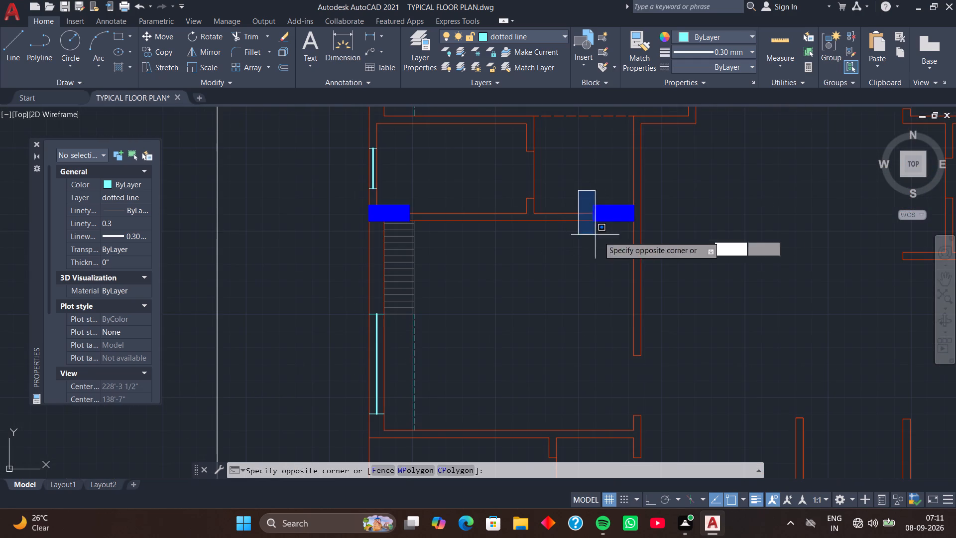
click(667, 238)
key(c)
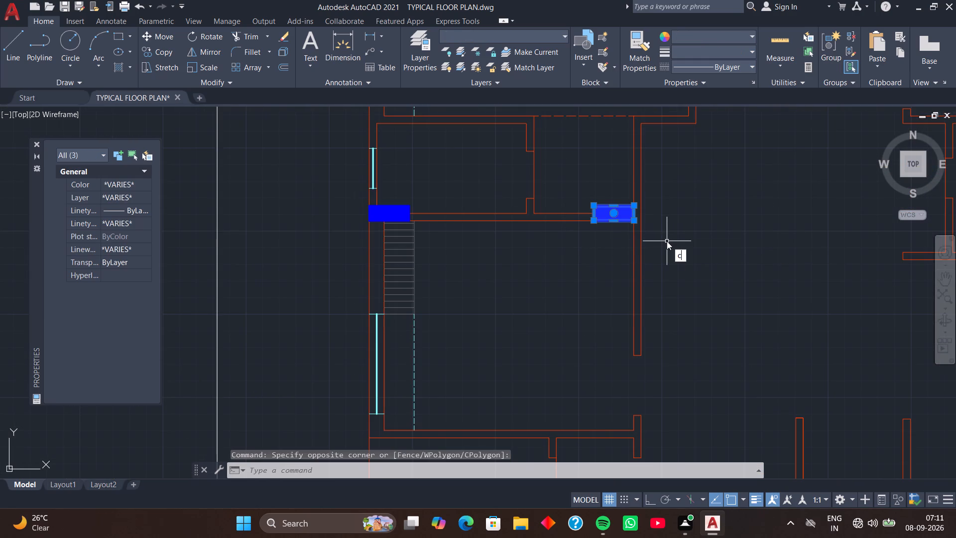
text(o)
key(space)
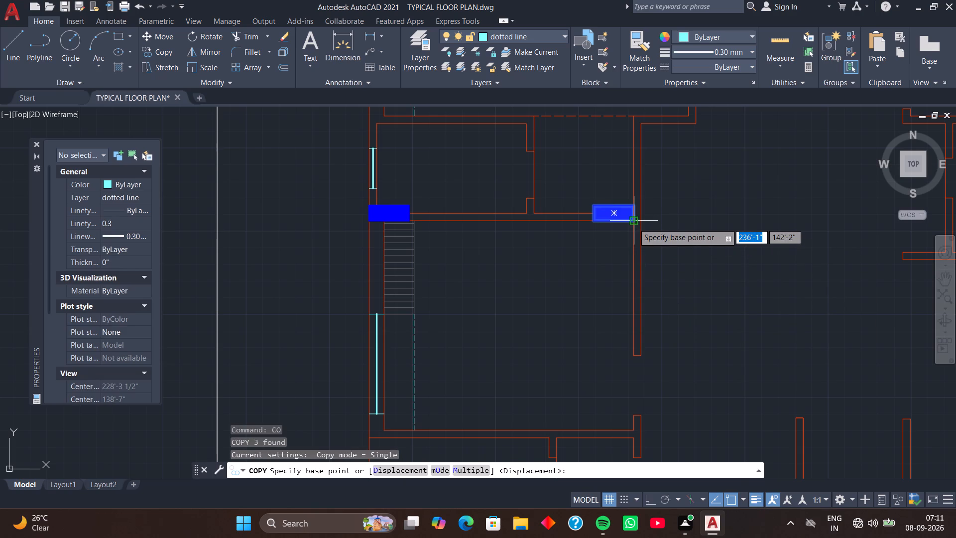
click(633, 223)
scroll(691, 221, down, 2)
middle_drag(711, 228, 581, 229)
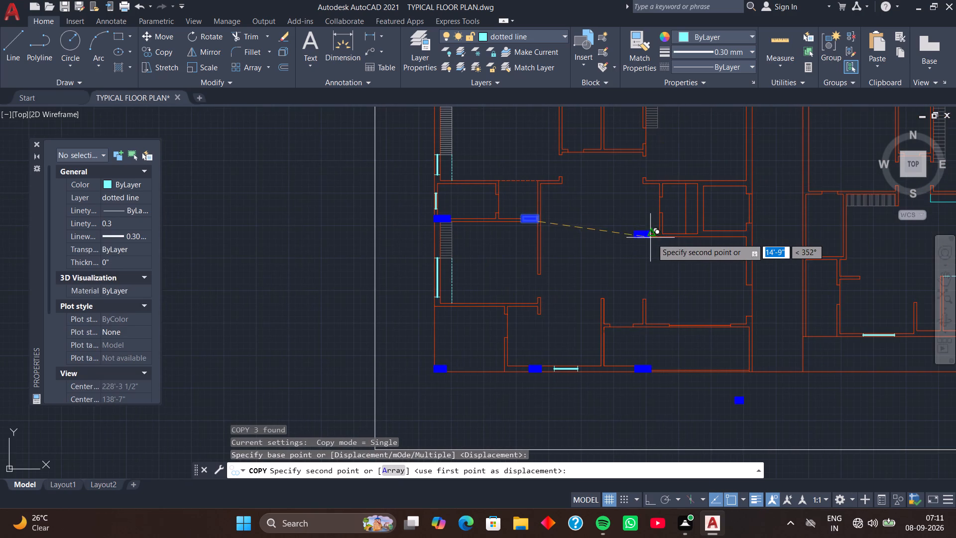
scroll(657, 242, up, 3)
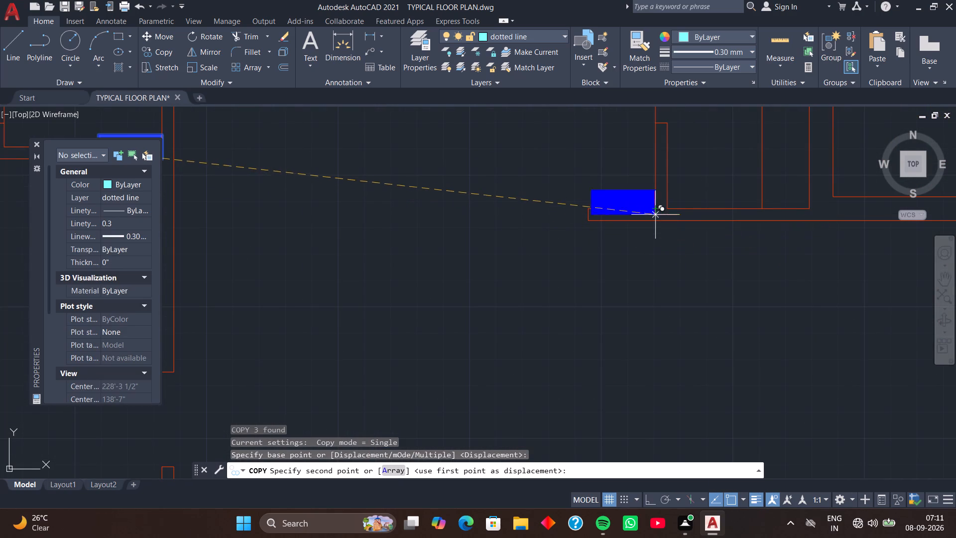
click(656, 220)
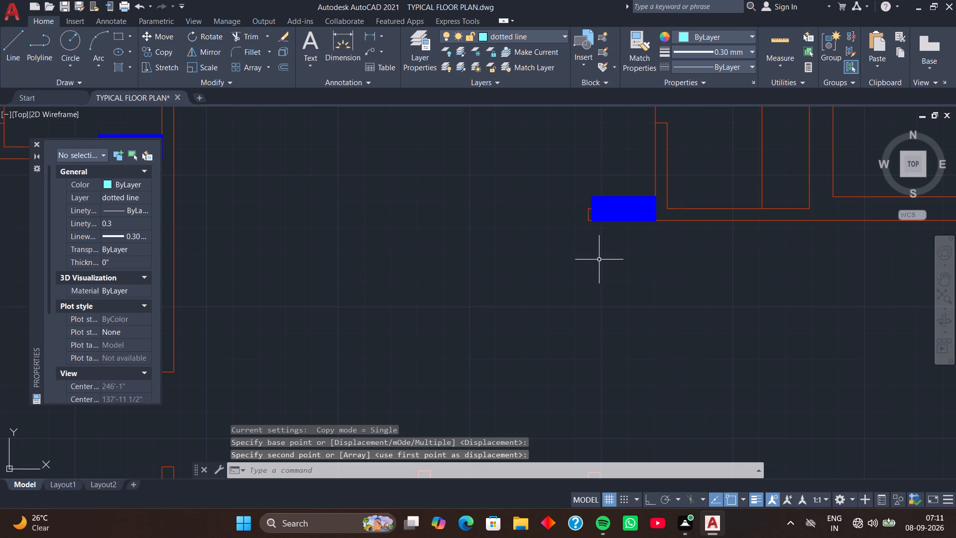
Stretch the new column's west edge to the end of the projecting wall stub.
middle_drag(578, 236, 577, 236)
middle_drag(577, 236, 553, 221)
scroll(551, 221, down, 1)
middle_drag(544, 241, 562, 250)
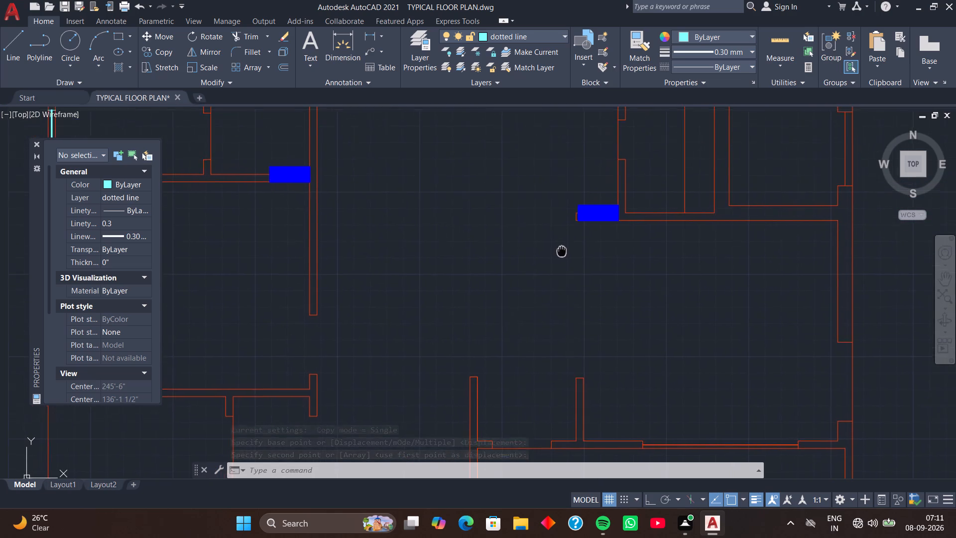
middle_drag(562, 250, 572, 278)
scroll(580, 260, up, 2)
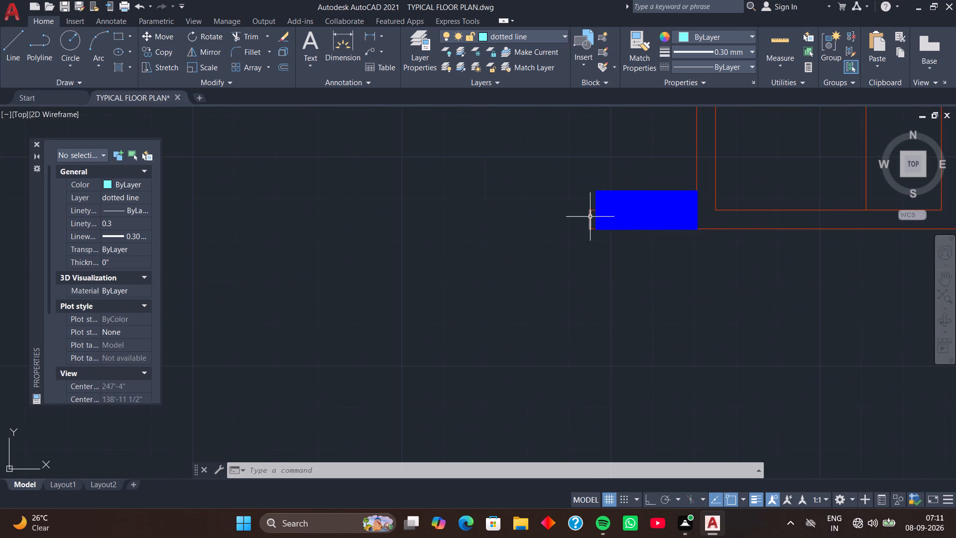
click(595, 216)
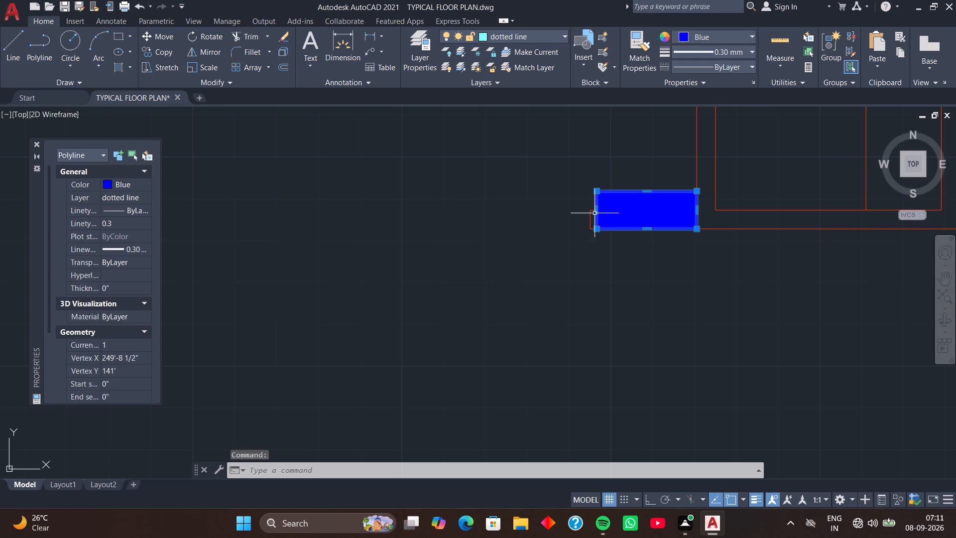
click(595, 212)
click(591, 213)
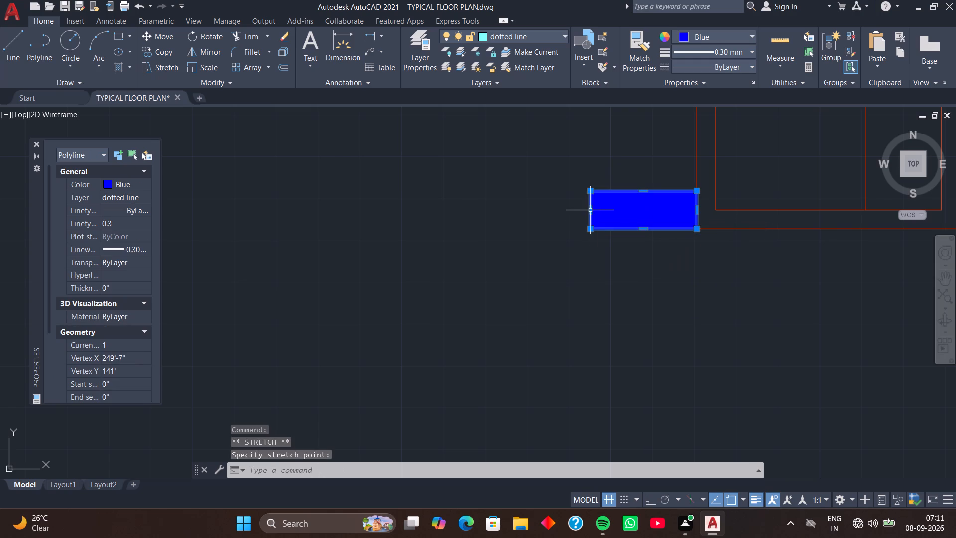
key(Escape)
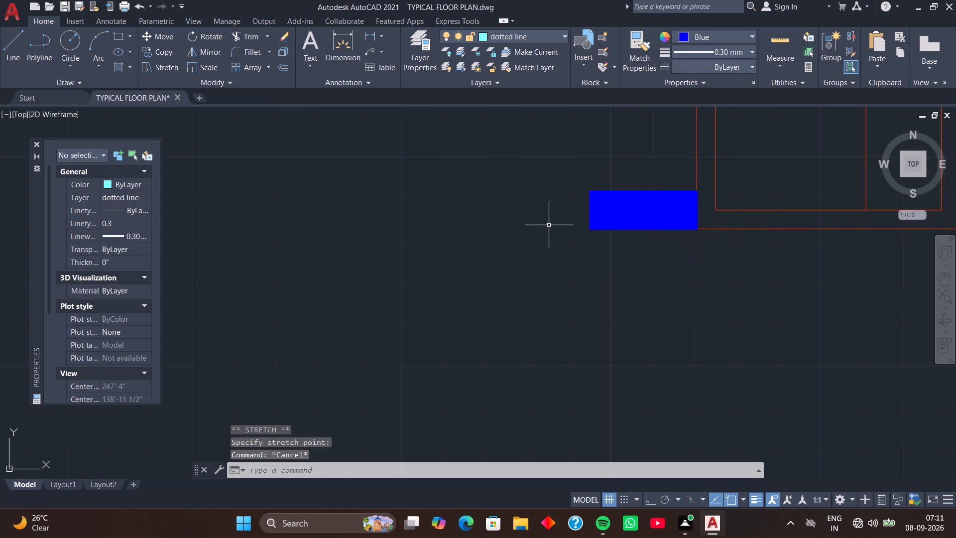
Copy the stretched column to the same wall's east end, placing its southeast corner on the east wall's outer face.
scroll(549, 225, down, 2)
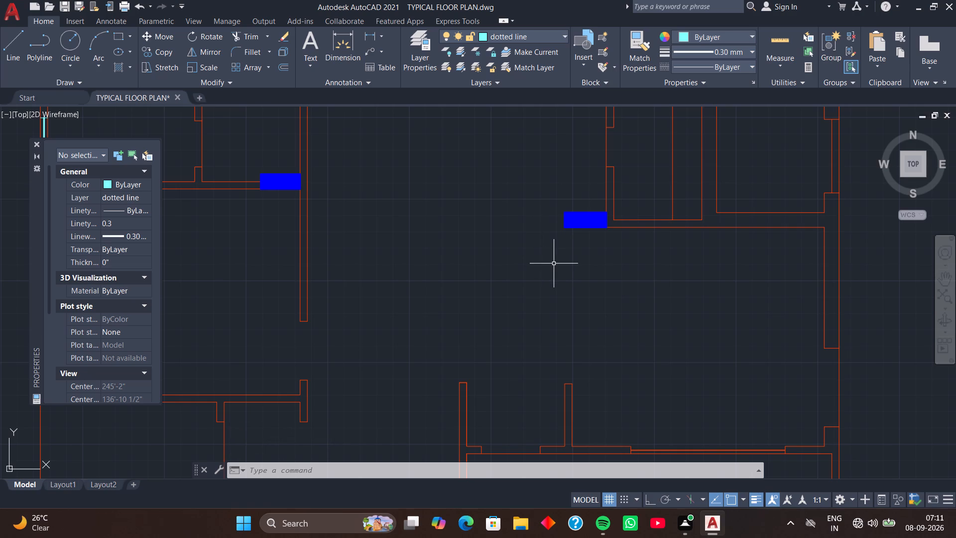
middle_drag(555, 265, 475, 330)
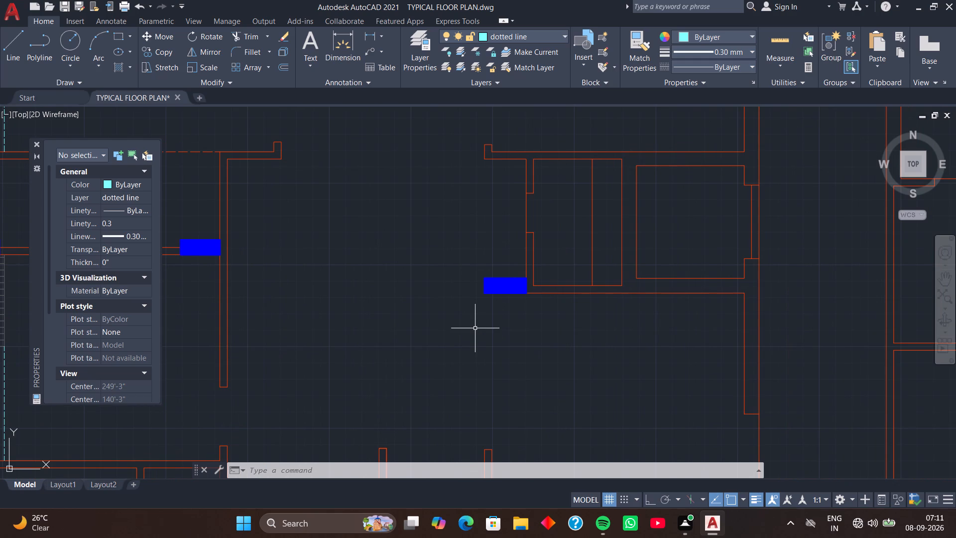
drag(469, 254, 471, 260)
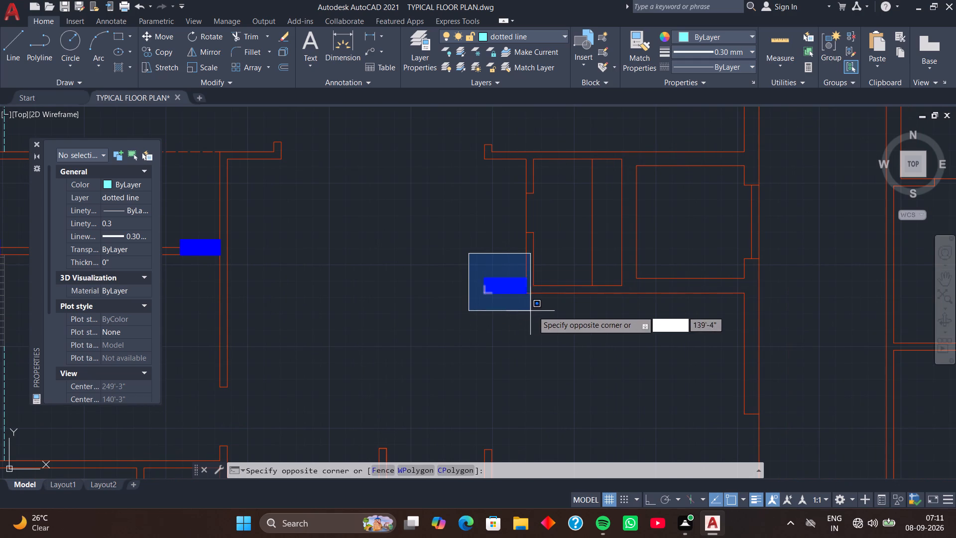
click(550, 312)
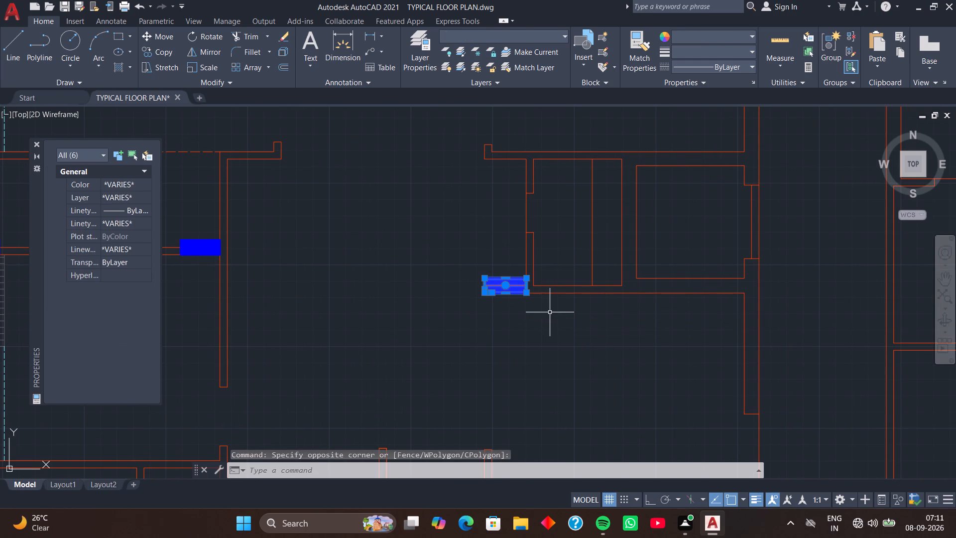
text(co)
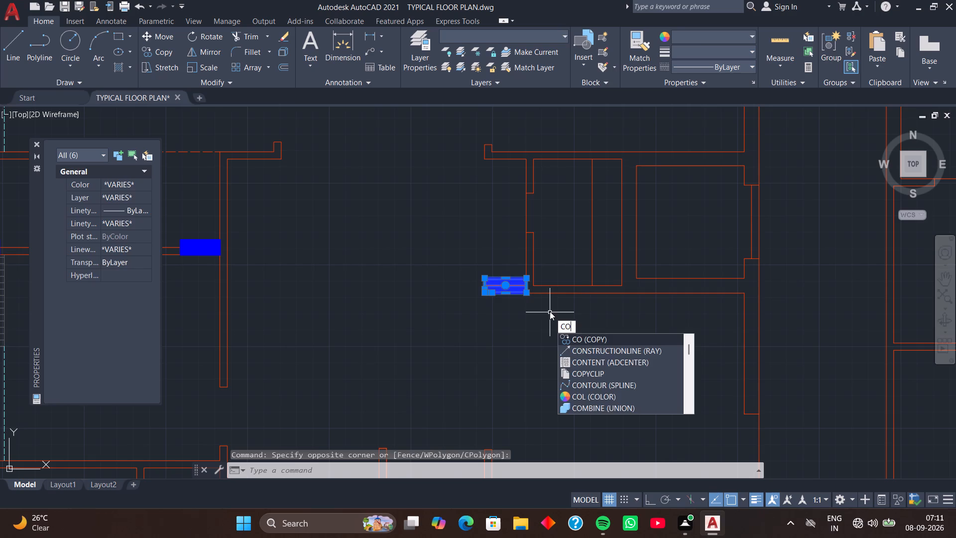
key(space)
click(527, 297)
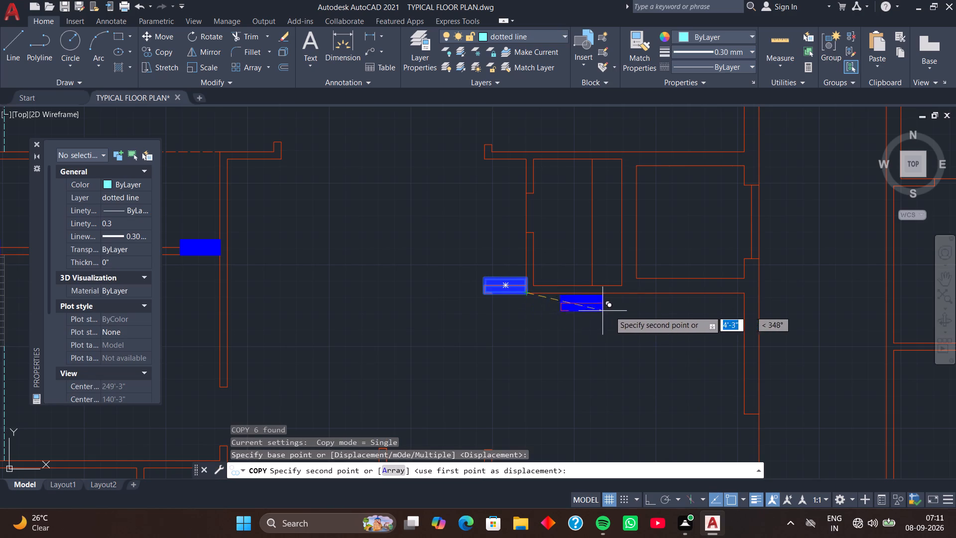
middle_drag(675, 316, 568, 308)
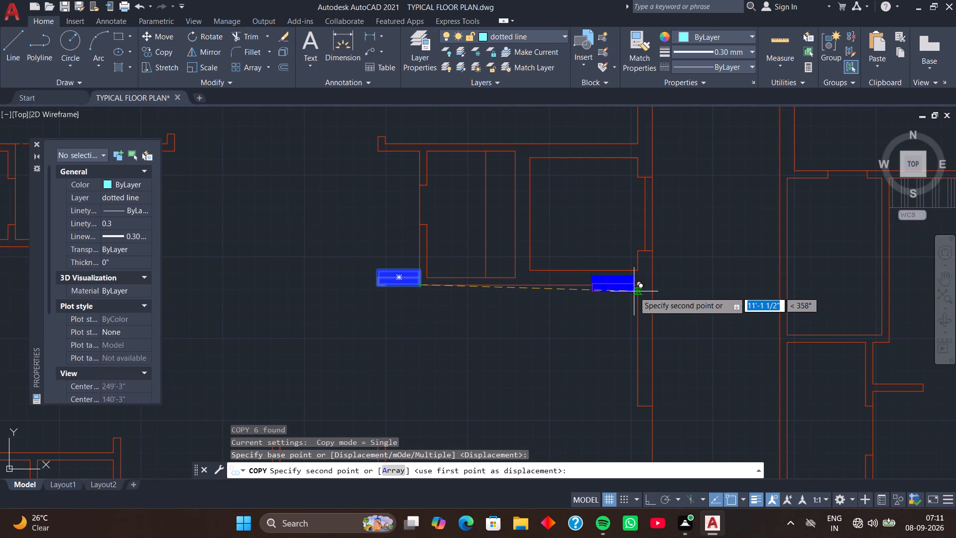
scroll(636, 290, up, 3)
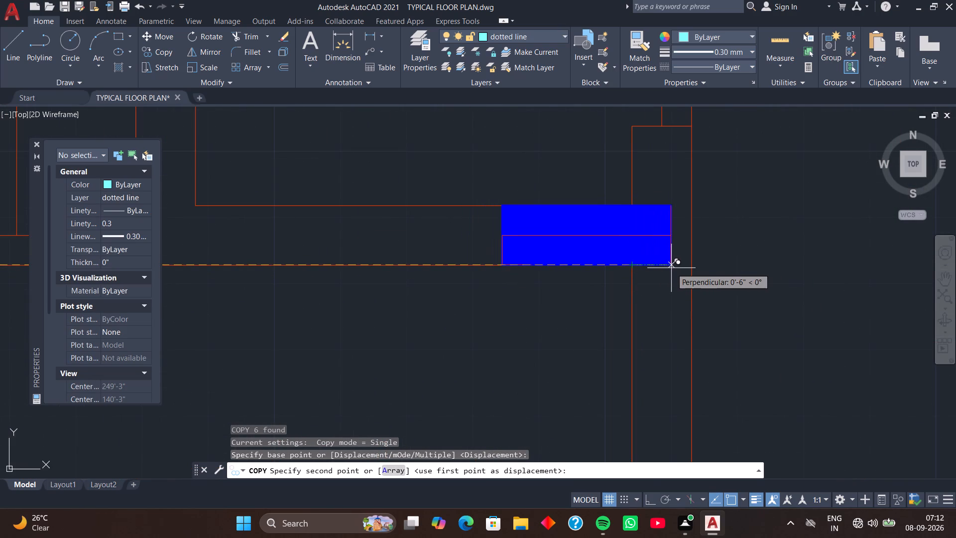
click(689, 267)
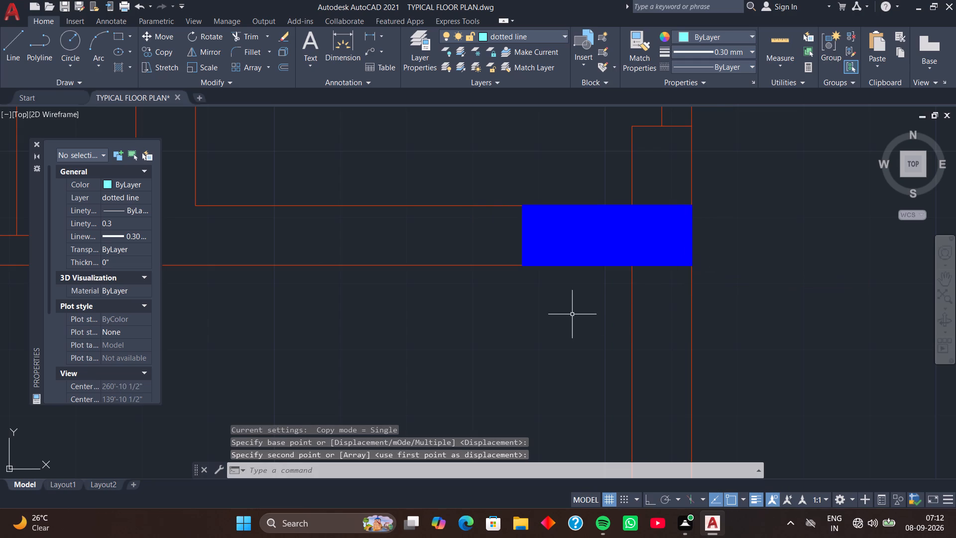
Copy the loose column below the plan in multiple mode, putting its northwest corner where the eastern small rooms' partition meets the upper wall line.
scroll(571, 315, down, 3)
middle_drag(558, 340, 575, 282)
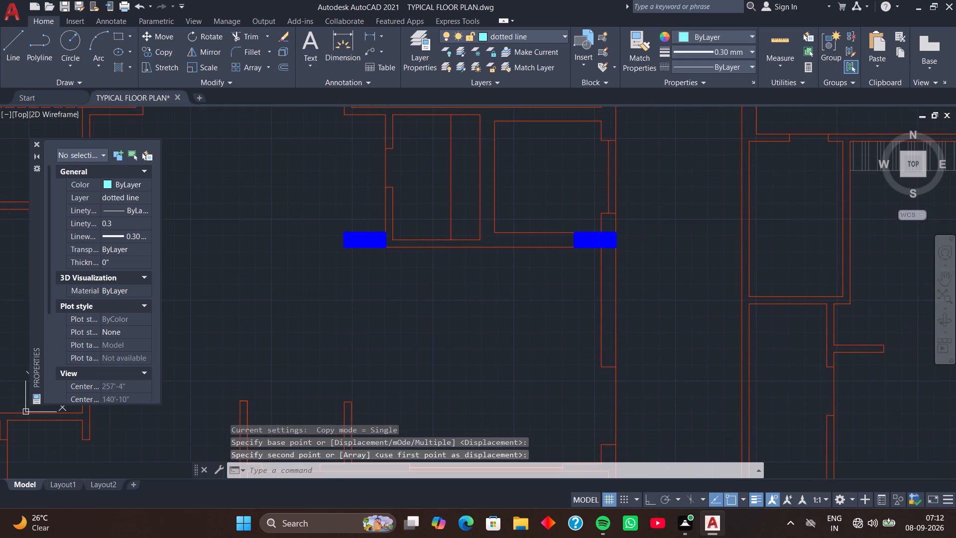
middle_drag(566, 313, 566, 314)
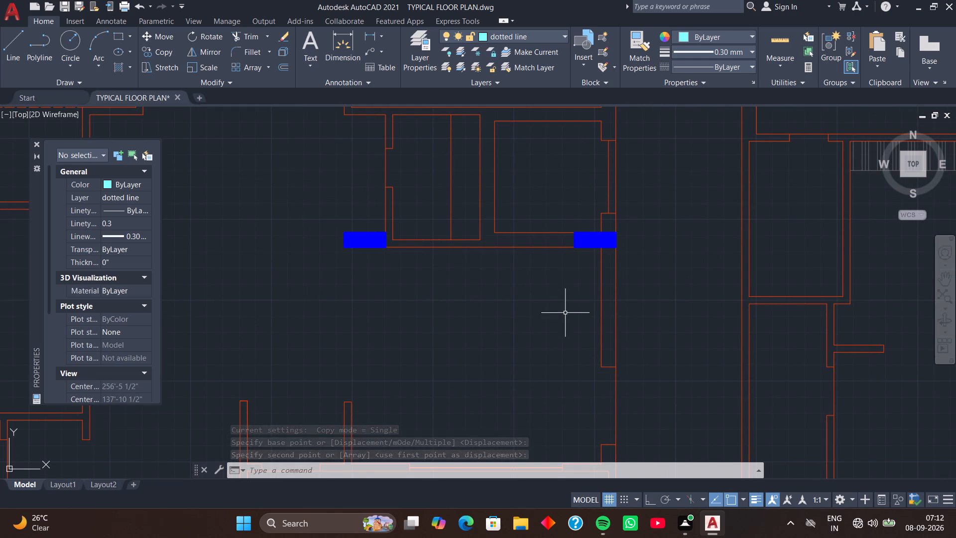
middle_drag(566, 314, 573, 399)
scroll(520, 291, down, 1)
middle_drag(490, 179, 486, 282)
middle_click(486, 282)
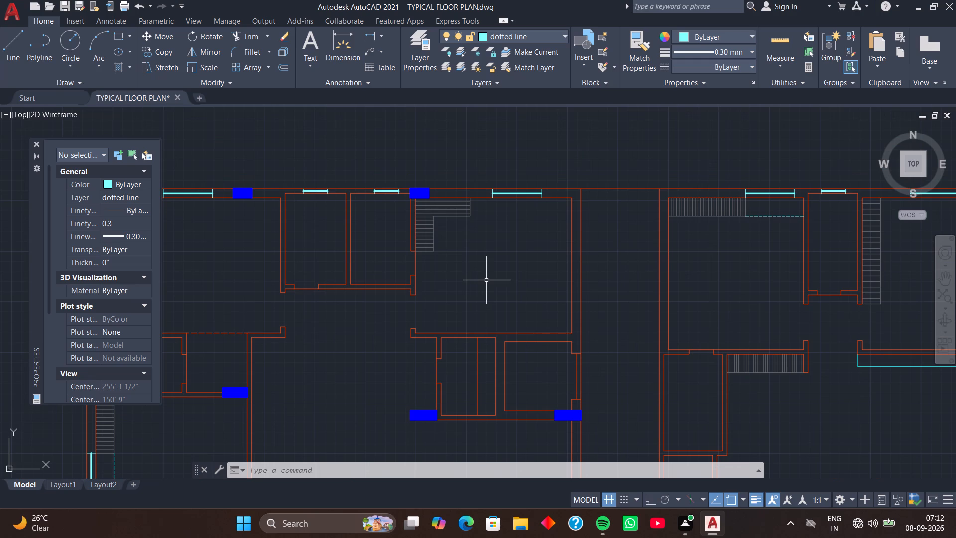
middle_drag(490, 337, 489, 142)
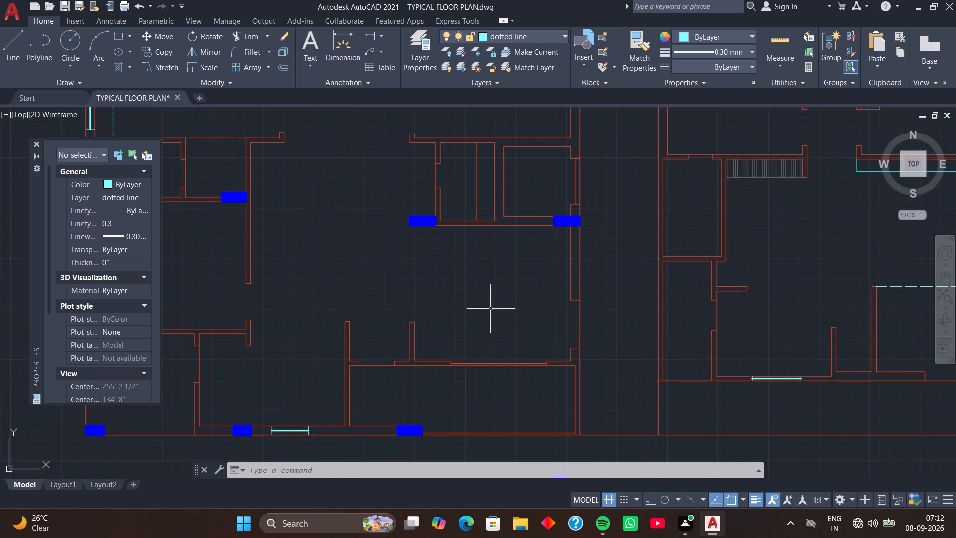
middle_drag(490, 309, 538, 131)
scroll(566, 307, up, 2)
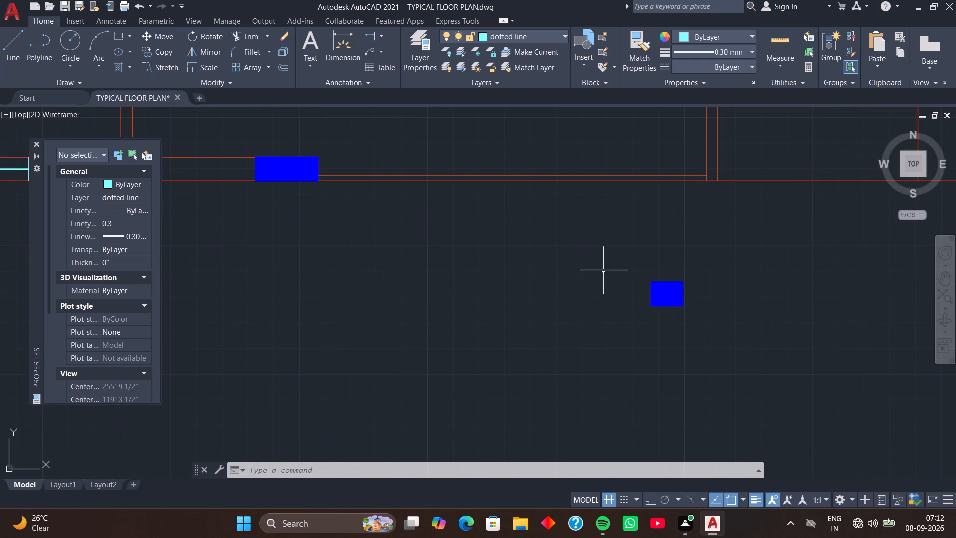
drag(609, 259, 650, 311)
click(703, 329)
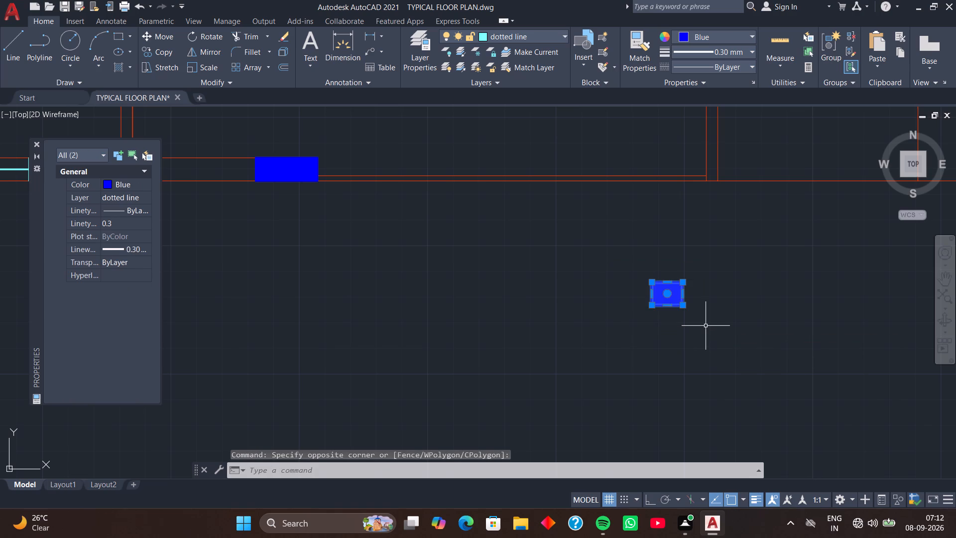
key(c)
key(o)
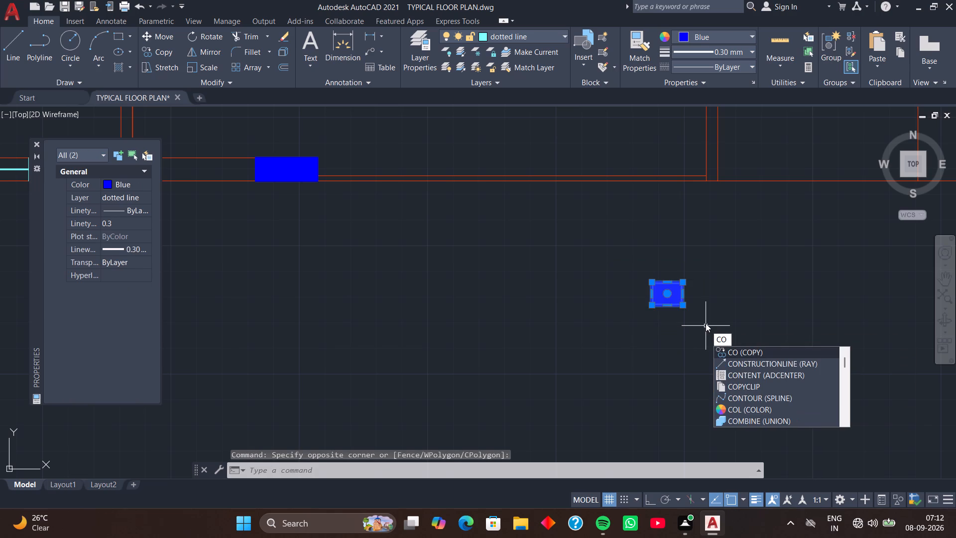
key(space)
text(m)
key(space)
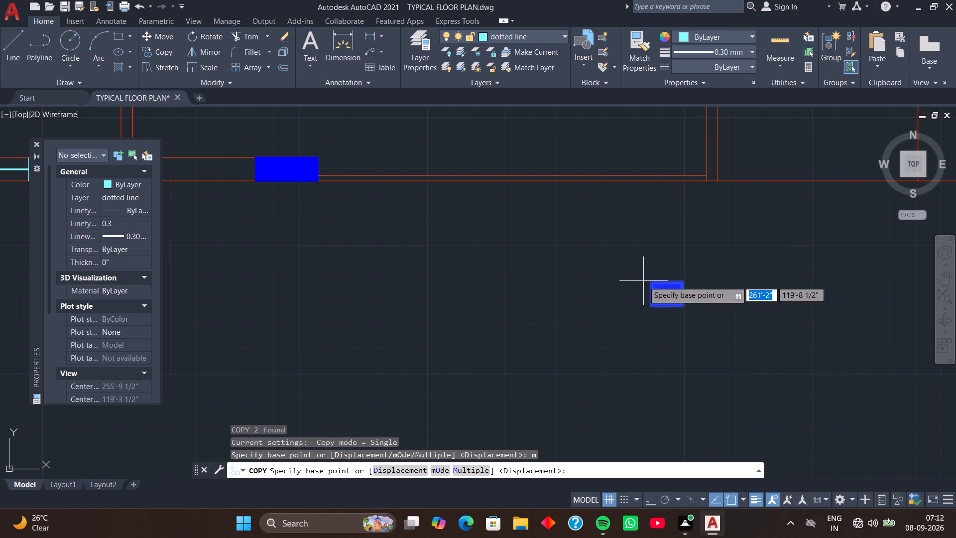
drag(652, 283, 652, 278)
scroll(635, 187, down, 3)
middle_drag(599, 147, 605, 301)
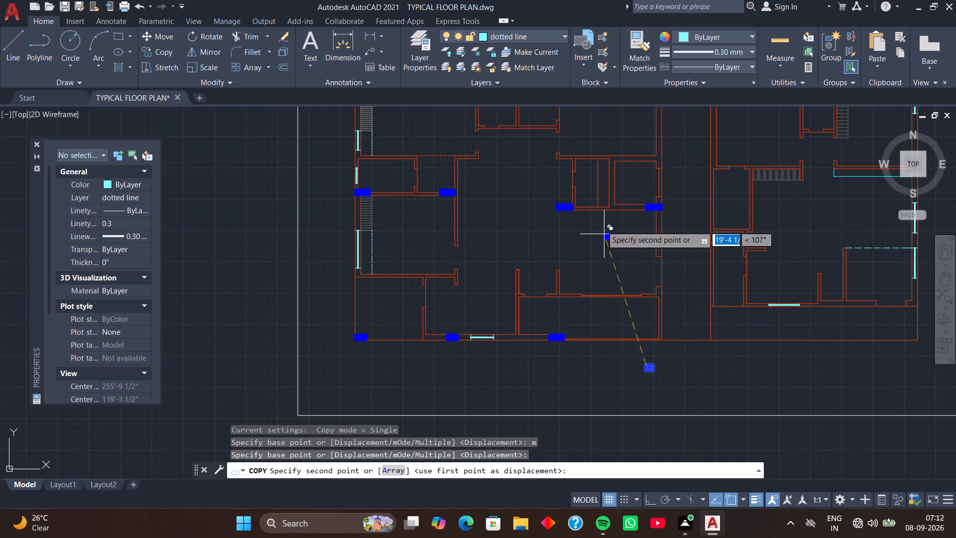
middle_drag(601, 225, 612, 297)
scroll(621, 231, up, 4)
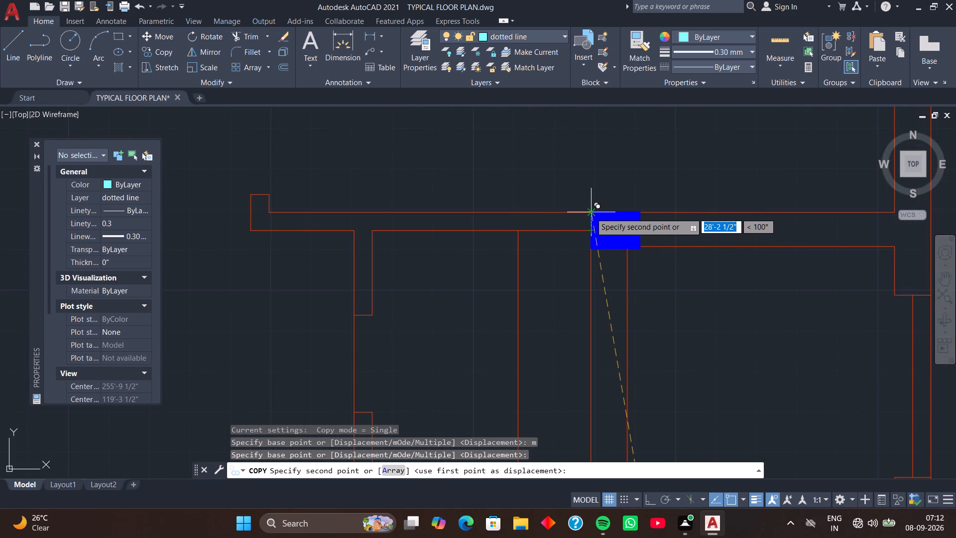
click(591, 213)
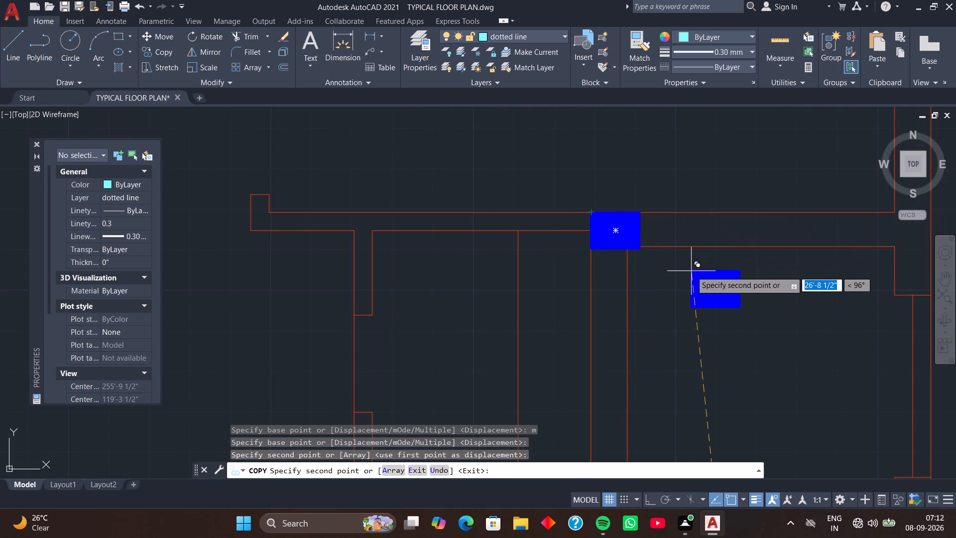
Place another copy with its northwest corner on the east wall's outer face, level with the same upper wall line, and end the copying.
middle_drag(697, 273, 695, 274)
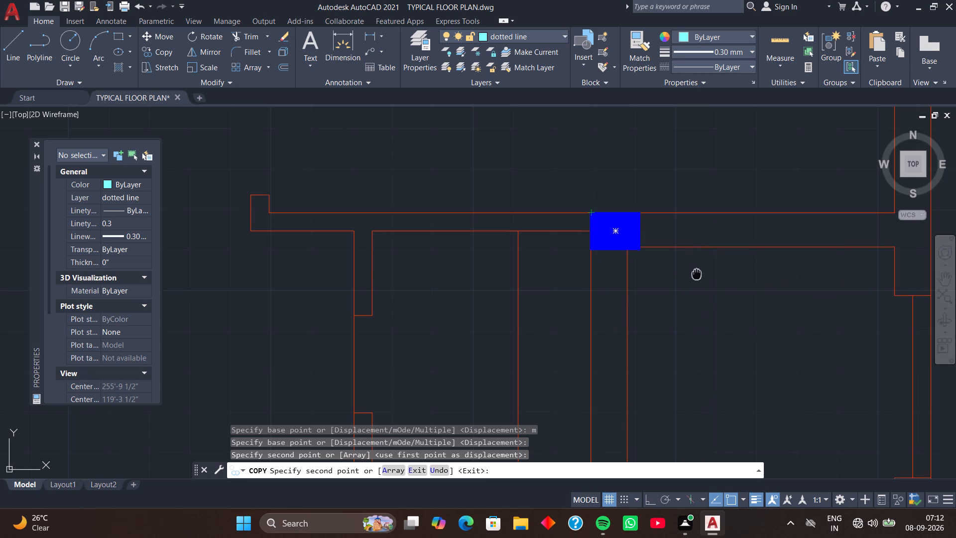
middle_drag(695, 274, 565, 293)
middle_drag(643, 283, 555, 300)
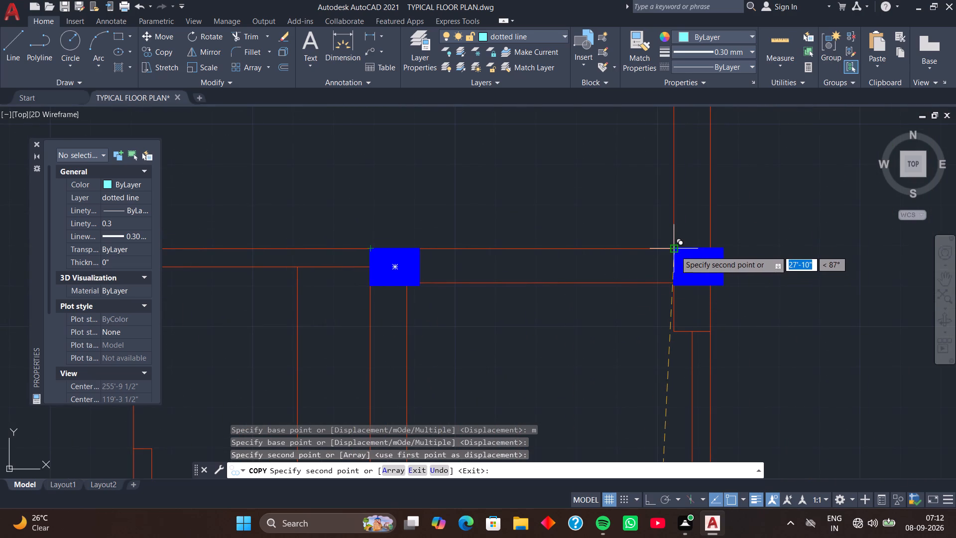
click(710, 248)
key(space)
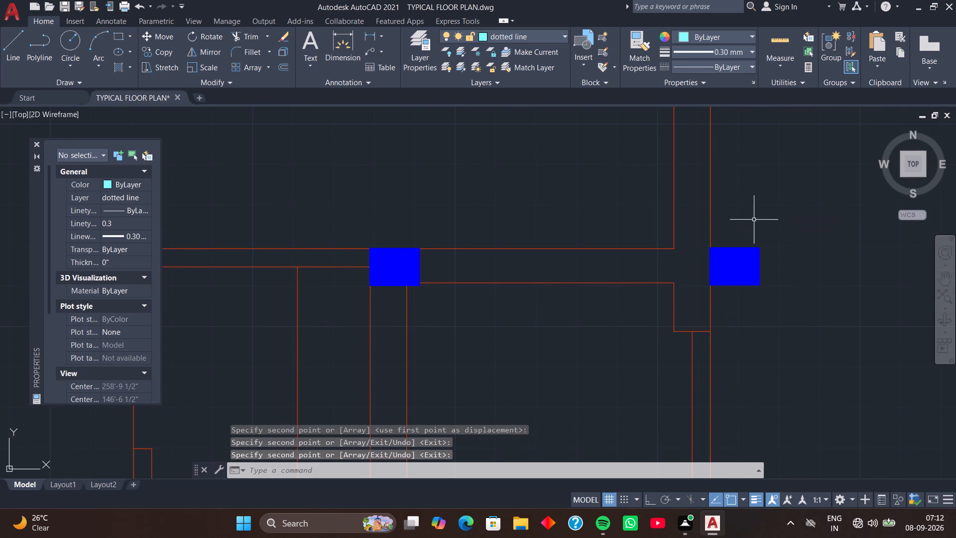
Move the new east-wall column inward so its northeast corner sits on the wall's outer face at the upper wall line.
click(701, 238)
click(770, 295)
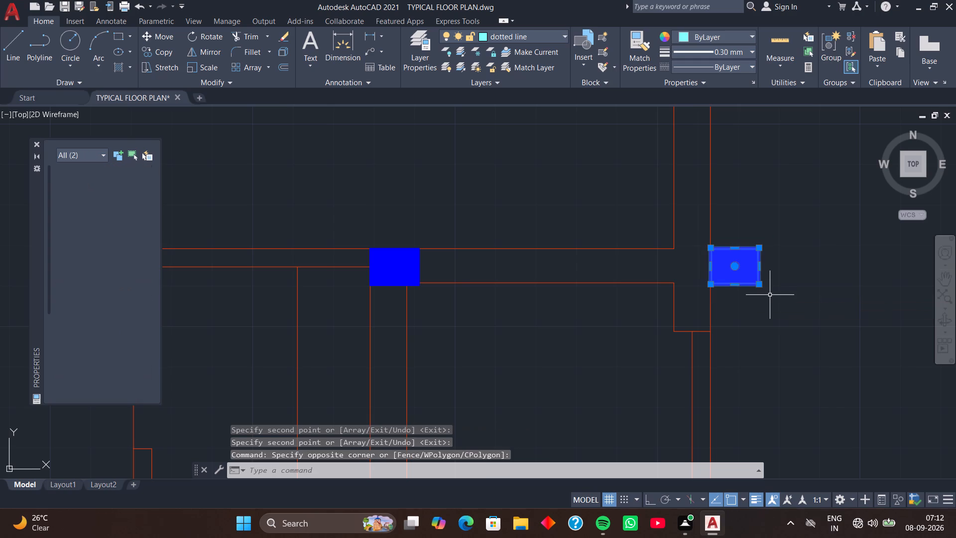
key(m)
key(space)
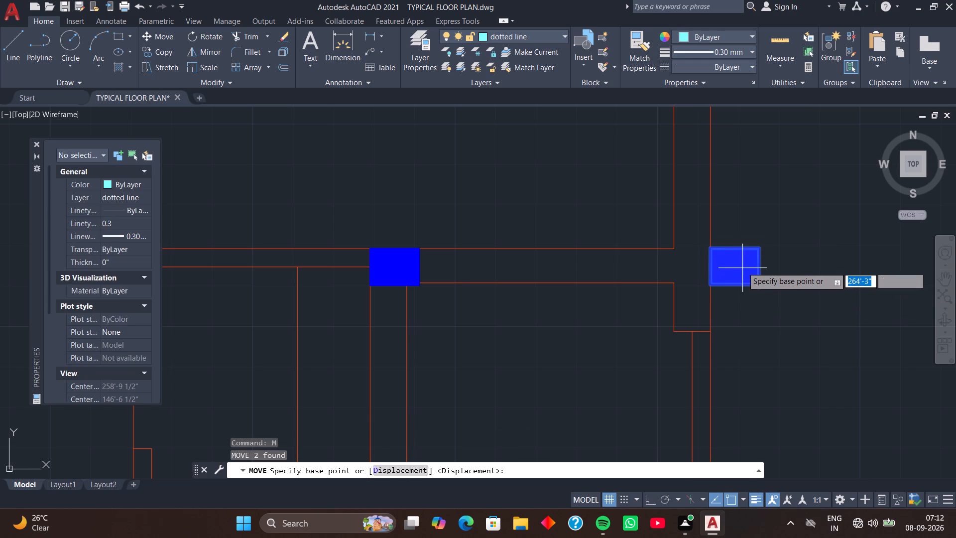
click(757, 246)
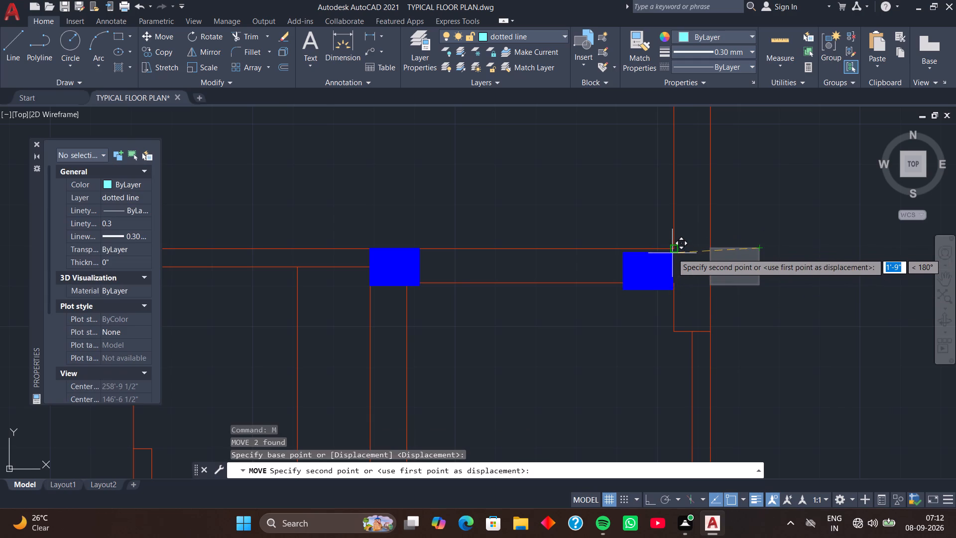
click(712, 247)
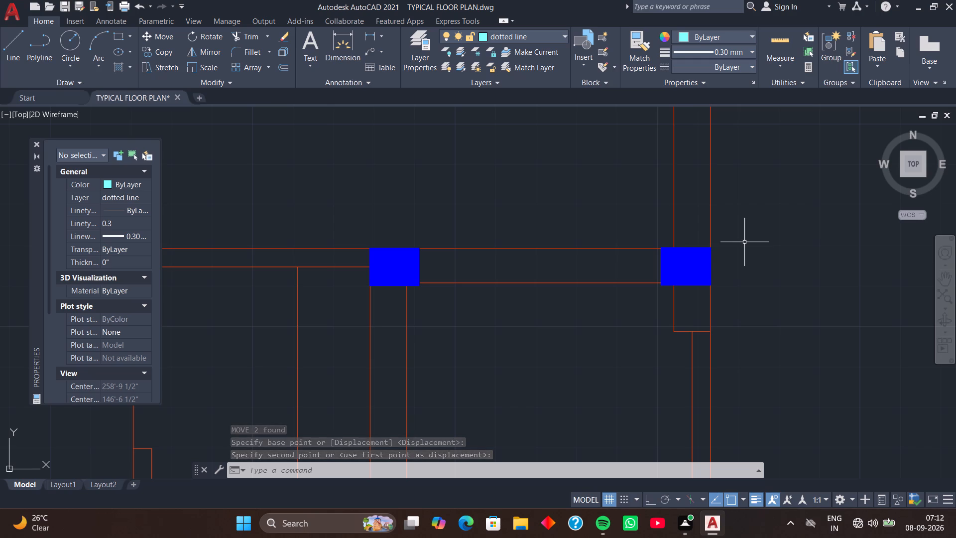
Copy the wide column on the east wall to the south wall, its southeast corner where the outer line meets the east wall's inner face.
scroll(698, 239, down, 2)
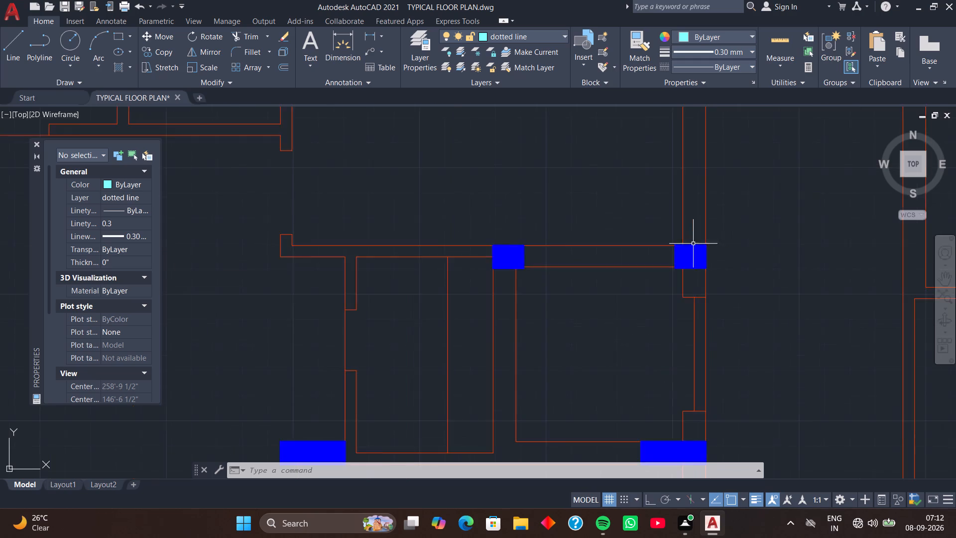
scroll(646, 321, down, 2)
middle_drag(650, 373, 656, 256)
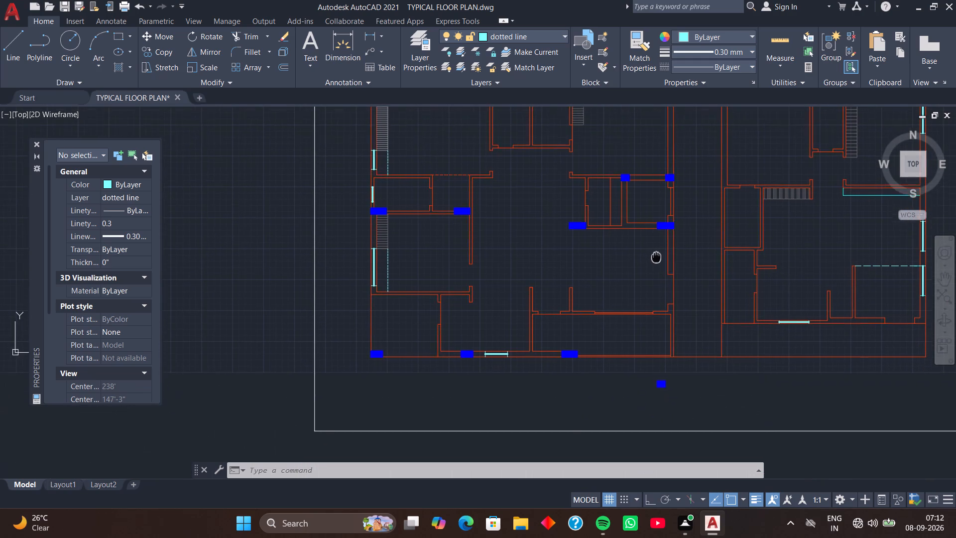
middle_drag(656, 256, 657, 252)
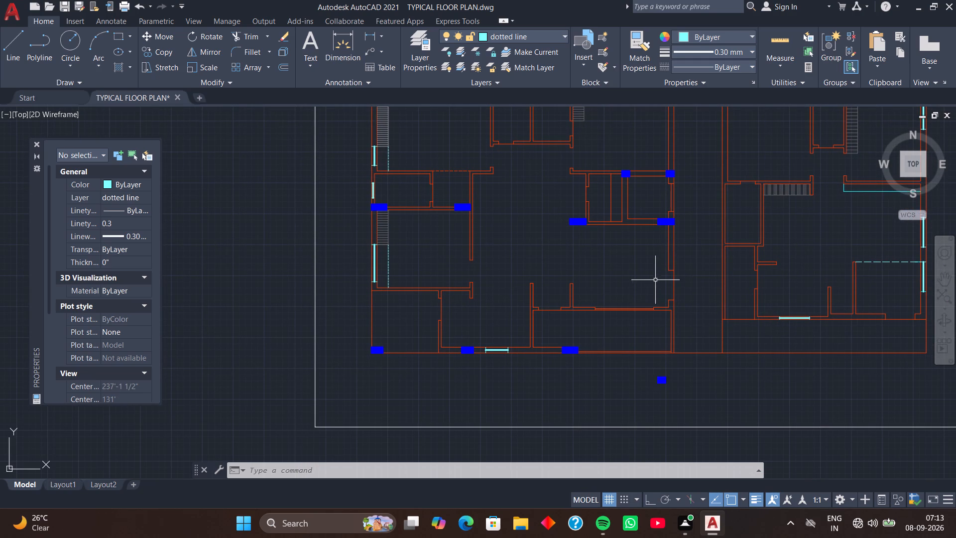
scroll(652, 246, up, 2)
middle_drag(652, 245, 638, 296)
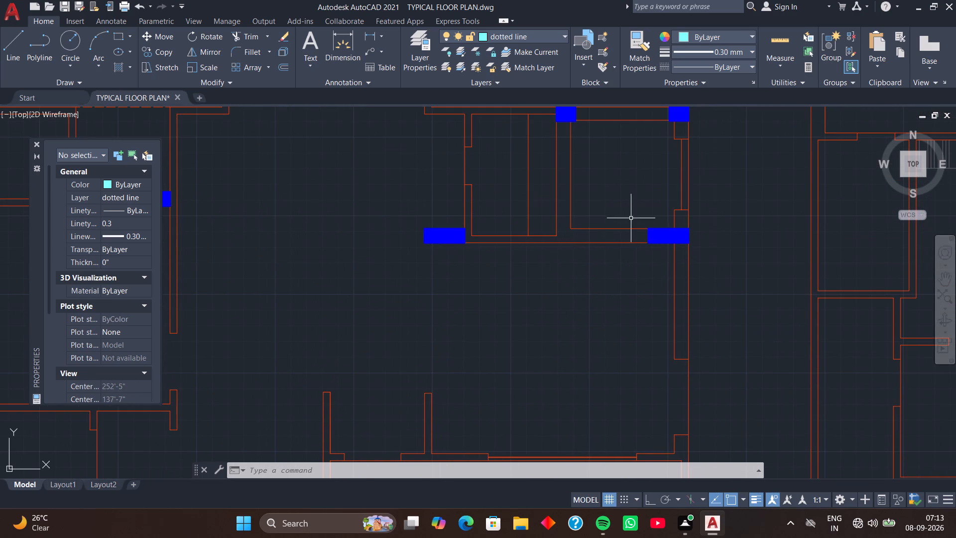
click(637, 215)
click(700, 254)
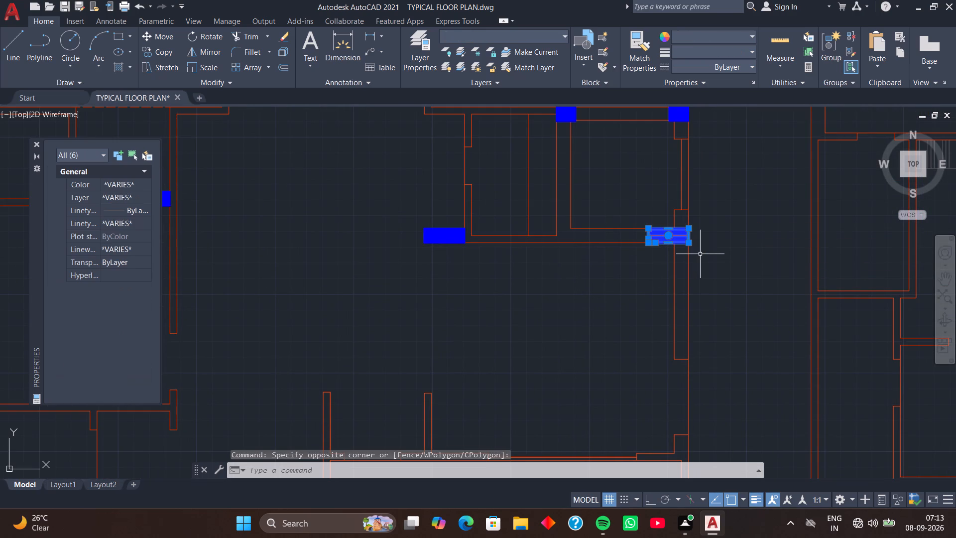
text(co)
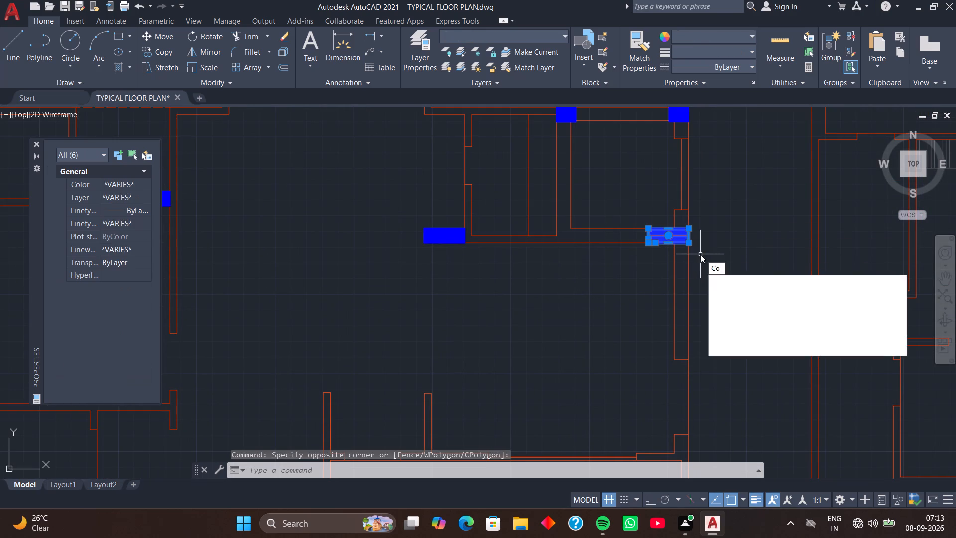
key(space)
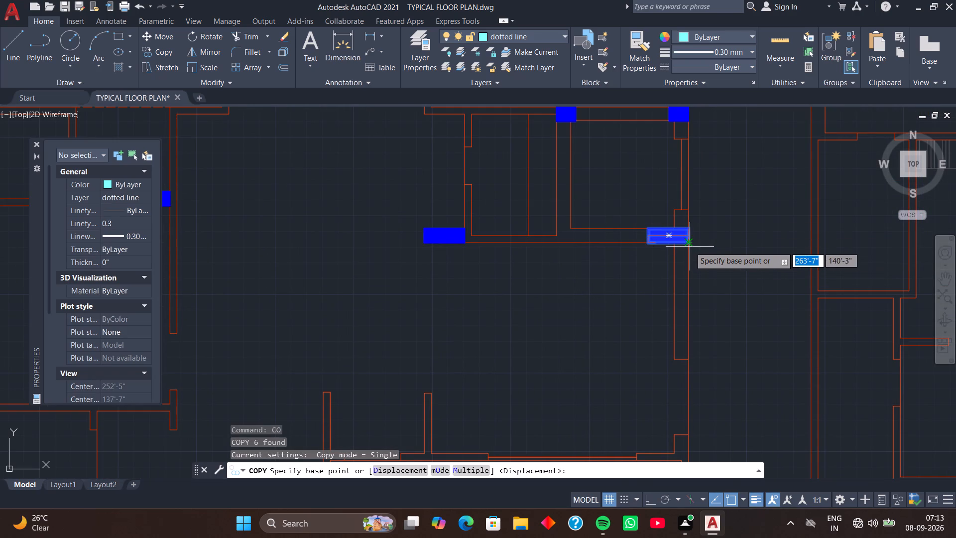
click(690, 245)
scroll(675, 289, down, 2)
middle_drag(667, 315, 664, 272)
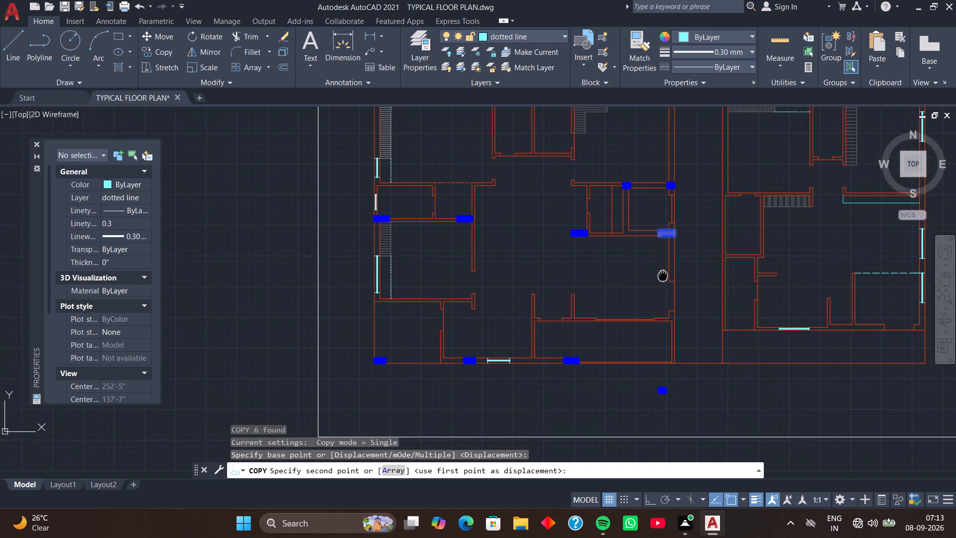
middle_drag(664, 272, 666, 245)
scroll(661, 318, up, 4)
middle_drag(696, 338, 668, 280)
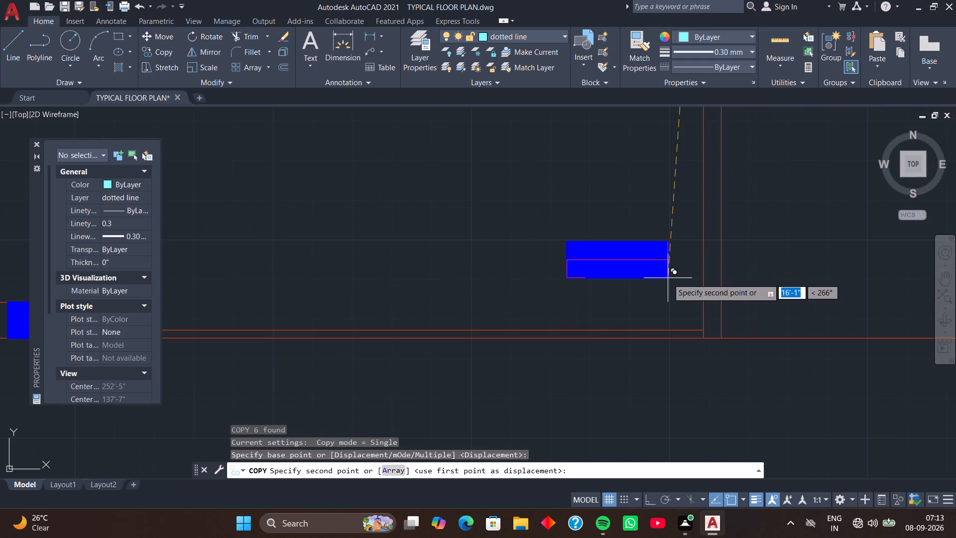
scroll(679, 299, up, 2)
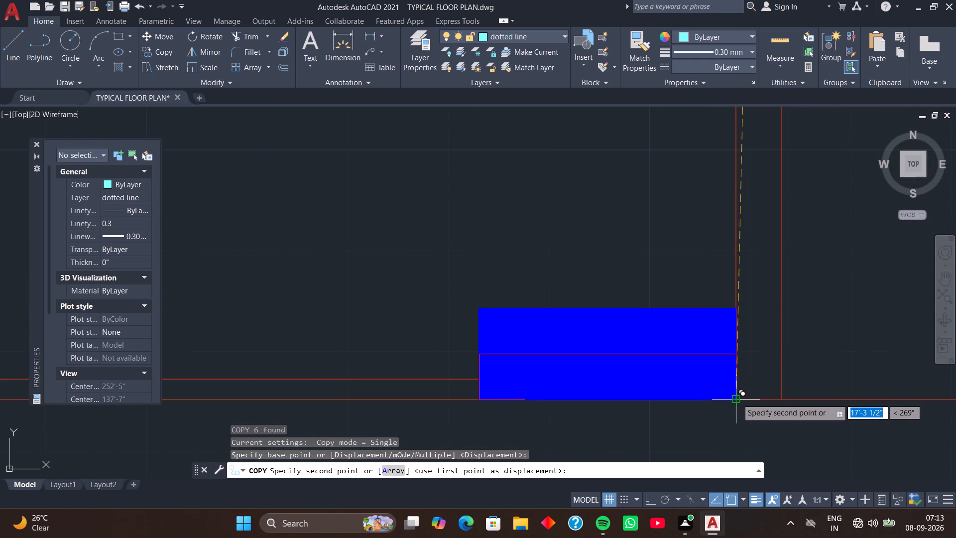
click(737, 399)
Copy the wide column at the south wall's east end into the western unit's northeast room, southeast of its north window.
scroll(638, 273, down, 3)
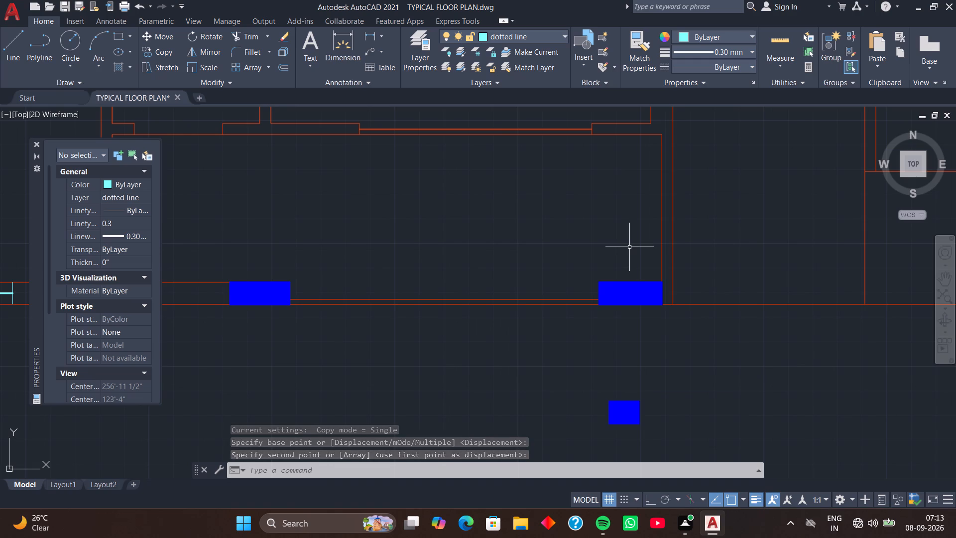
drag(587, 260, 593, 278)
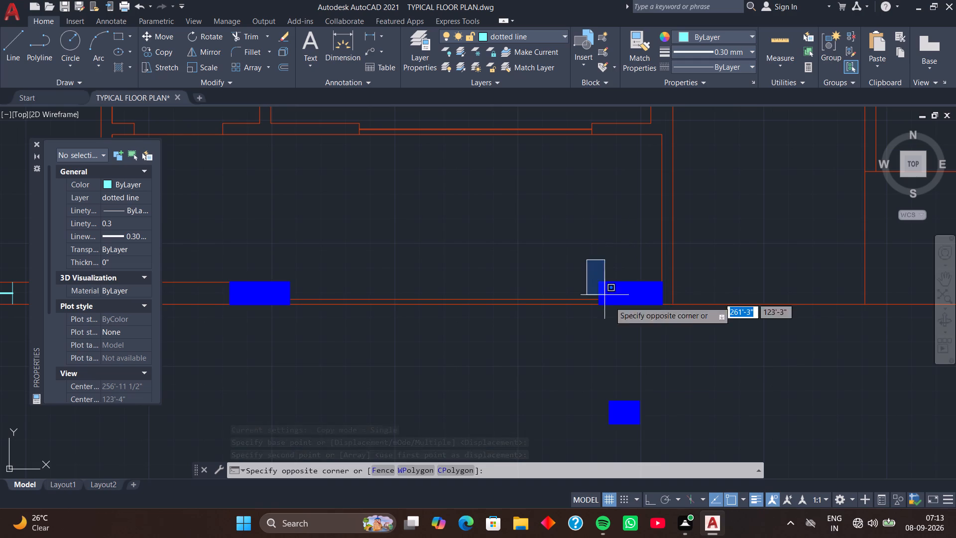
click(693, 321)
key(c)
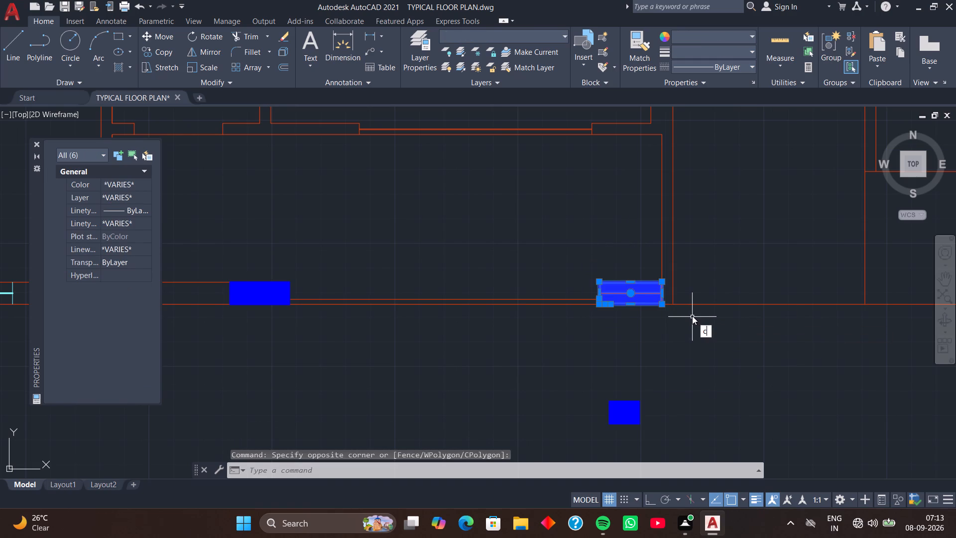
key(o)
key(space)
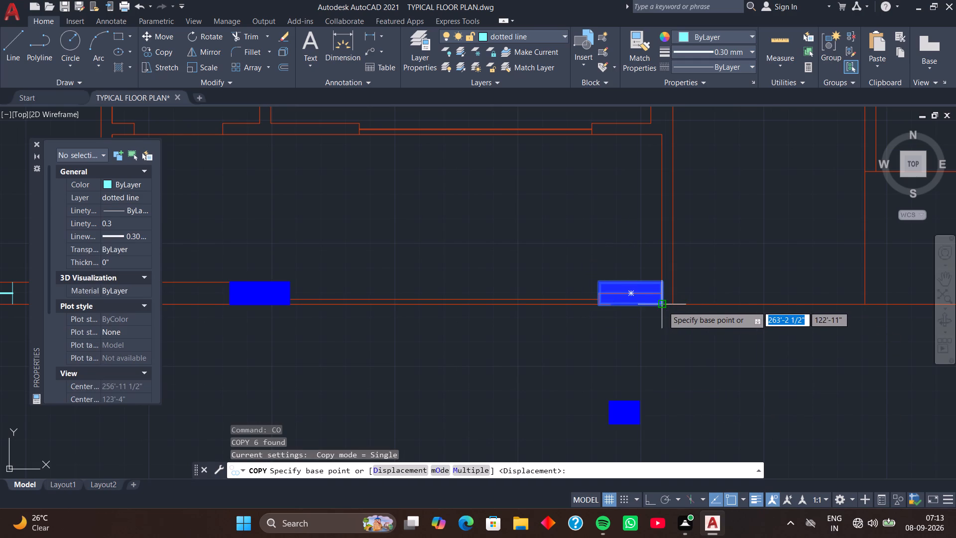
click(663, 304)
scroll(676, 194, down, 3)
middle_drag(675, 191, 641, 369)
middle_drag(641, 235, 652, 354)
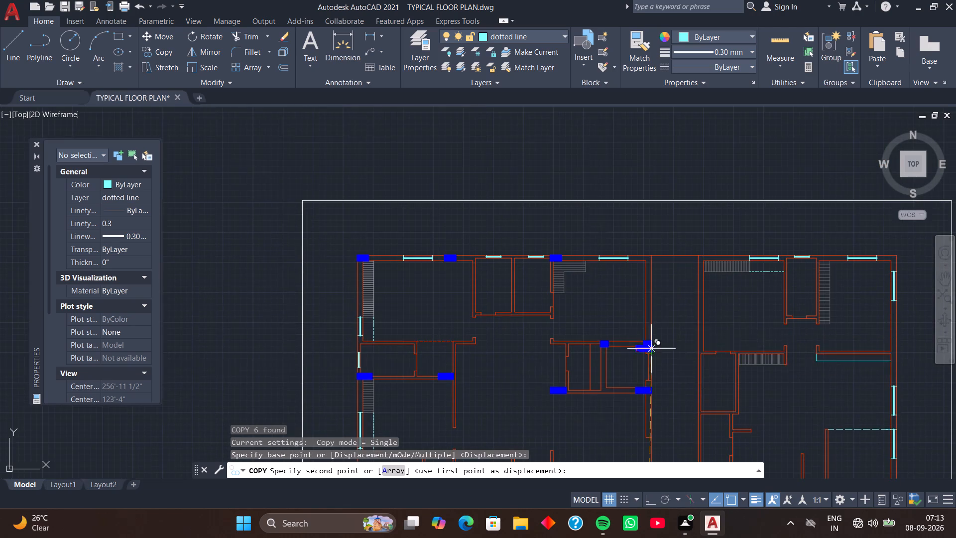
scroll(647, 296, up, 2)
click(608, 267)
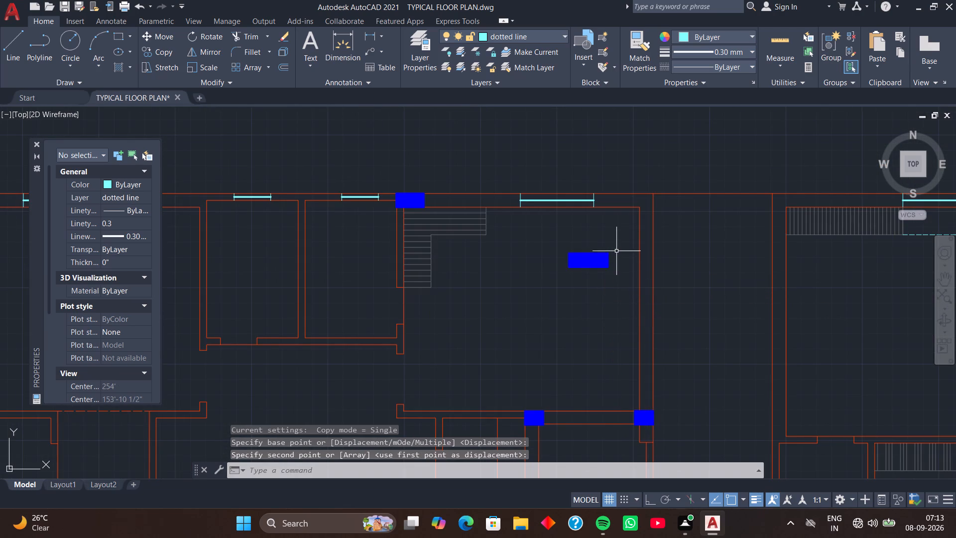
Rotate the loose wide column in the western unit's northeast room a quarter turn to stand upright, pivoting about its southeast corner.
drag(566, 241, 566, 252)
click(619, 290)
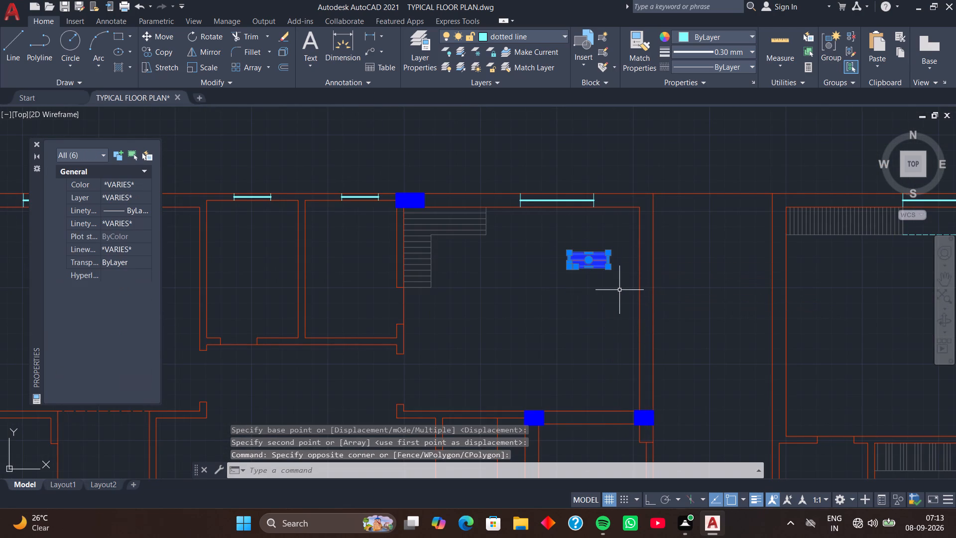
text(ro)
key(space)
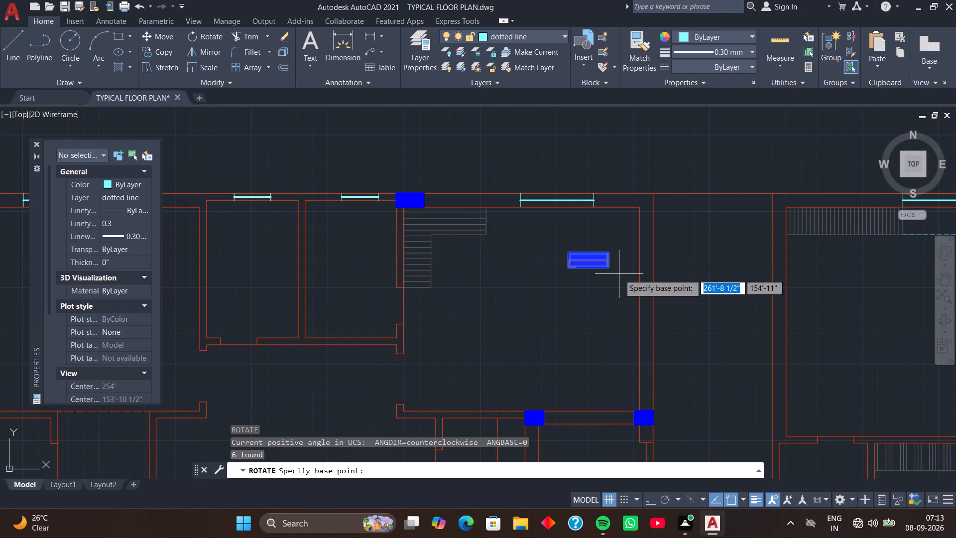
drag(611, 267, 611, 271)
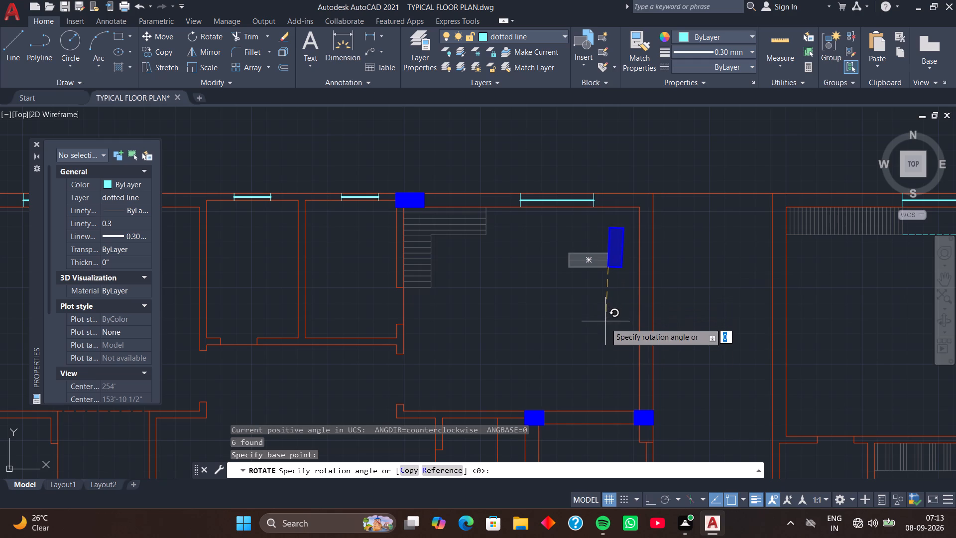
key(F8)
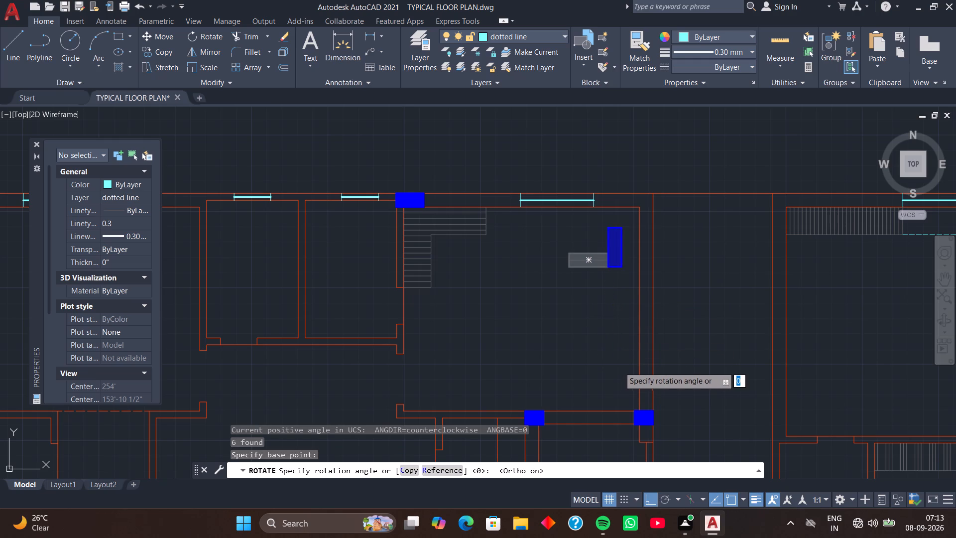
click(592, 363)
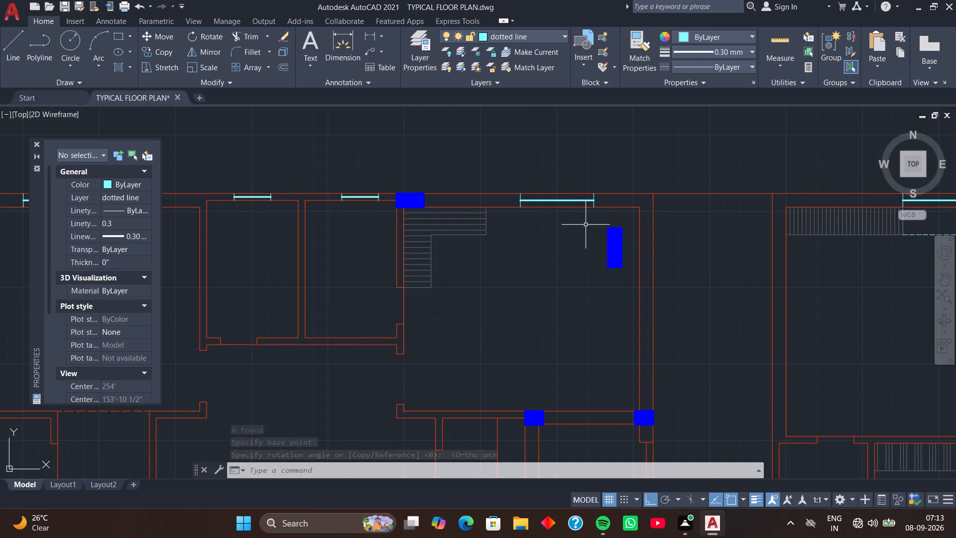
Move the upright column to the western unit's northeast corner, its northeast corner where the north and east walls' outer lines meet.
click(598, 219)
click(629, 290)
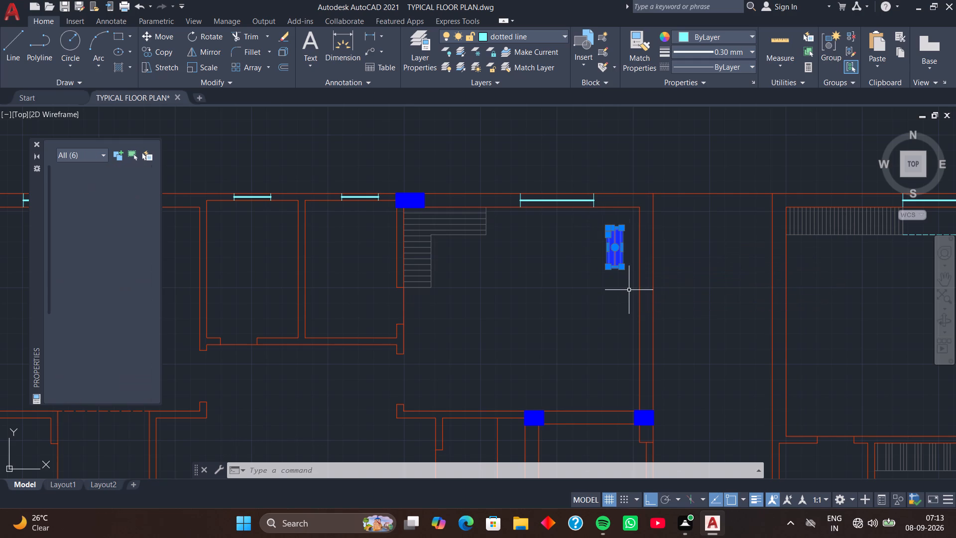
key(m)
key(space)
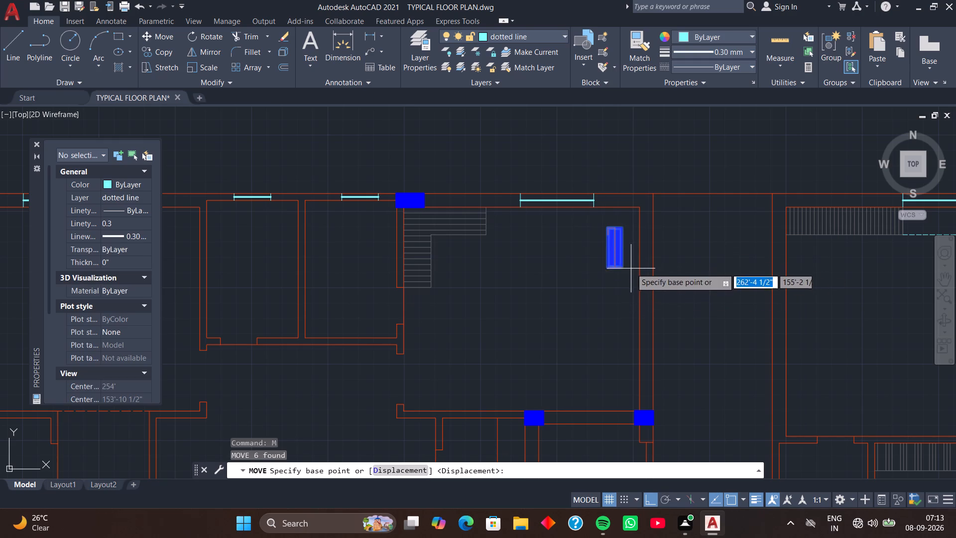
key(F8)
scroll(618, 239, up, 2)
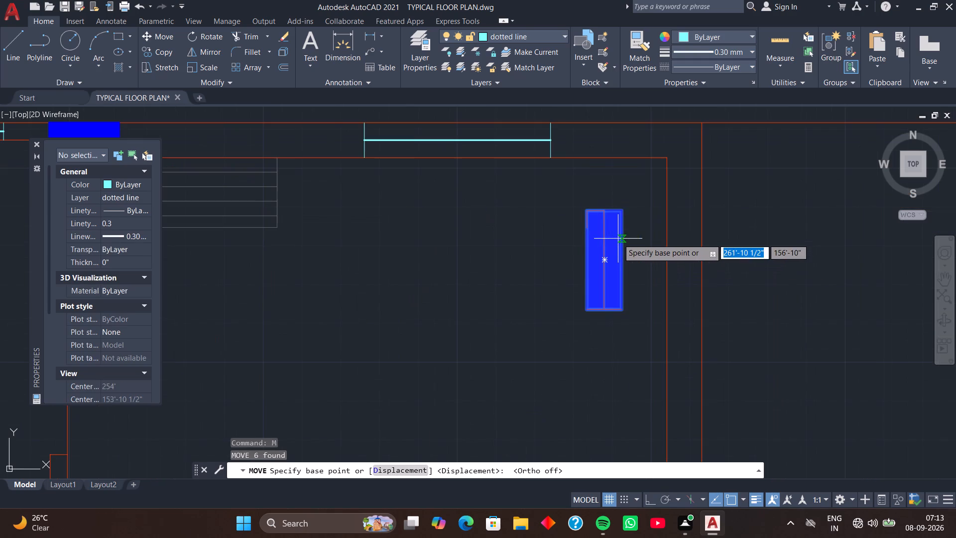
click(620, 209)
scroll(643, 185, down, 2)
middle_drag(643, 185, 610, 259)
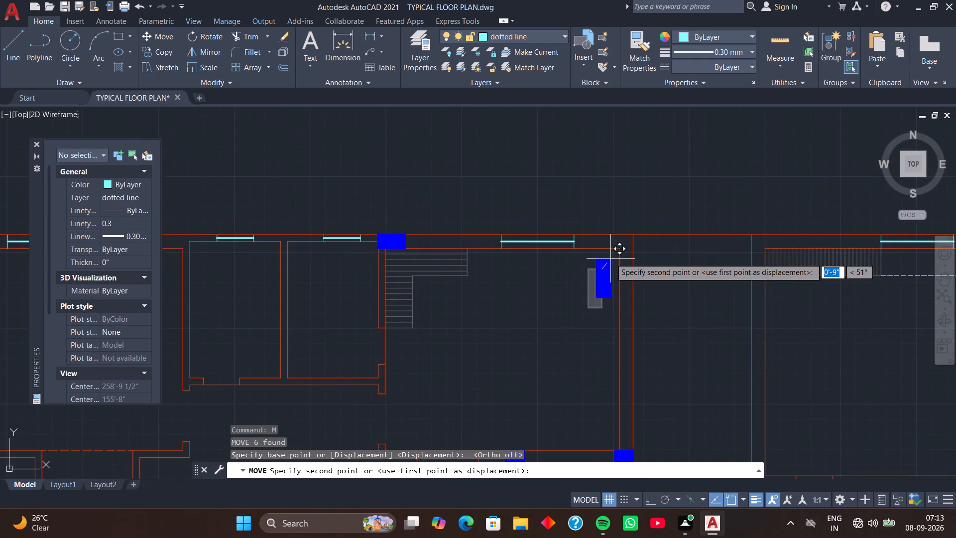
scroll(628, 239, up, 3)
click(638, 221)
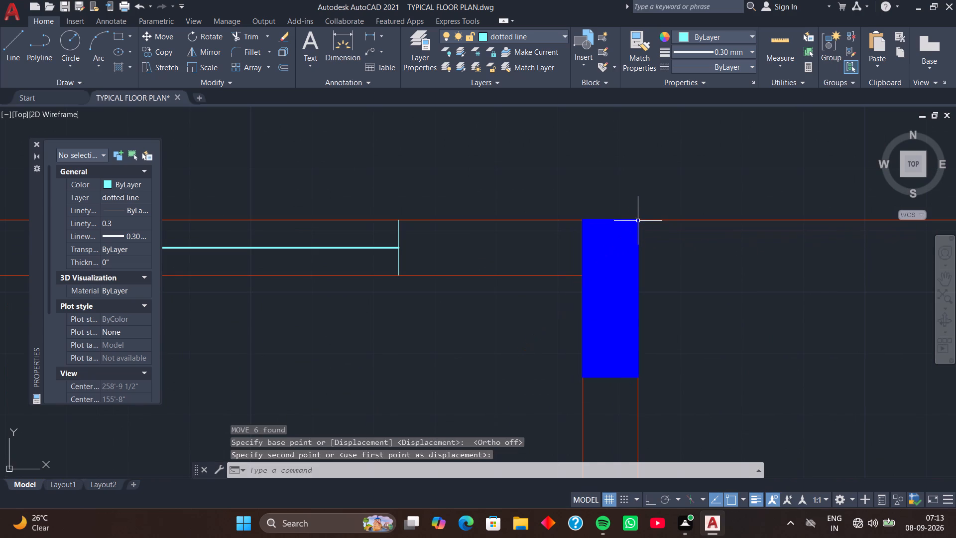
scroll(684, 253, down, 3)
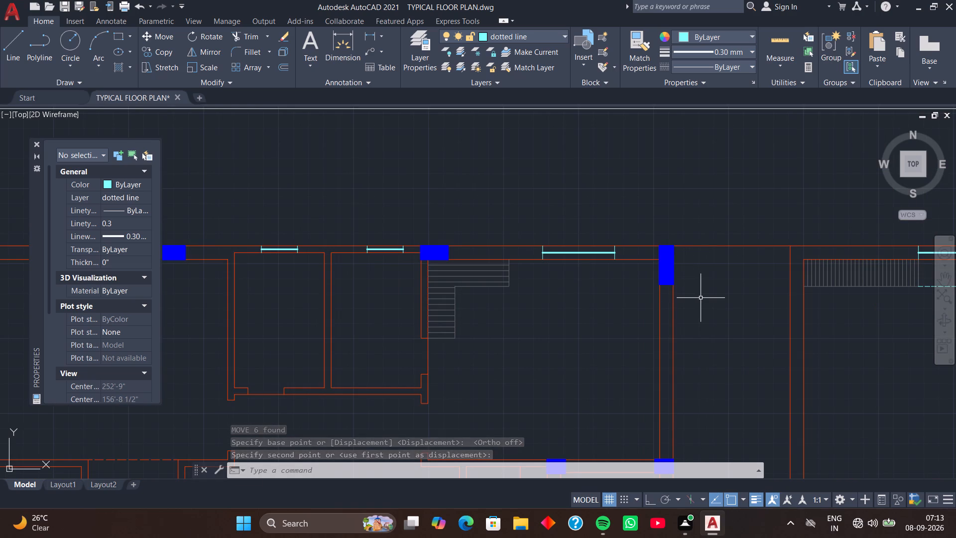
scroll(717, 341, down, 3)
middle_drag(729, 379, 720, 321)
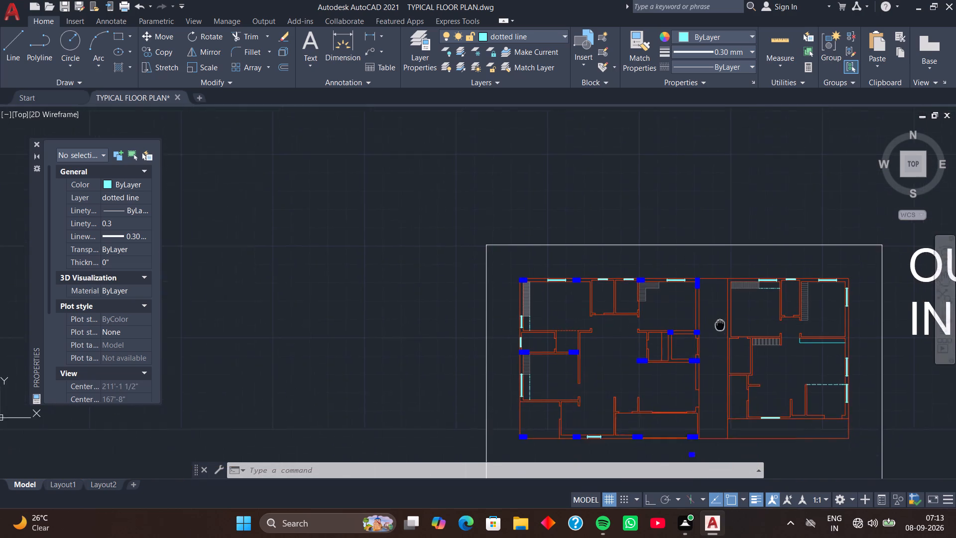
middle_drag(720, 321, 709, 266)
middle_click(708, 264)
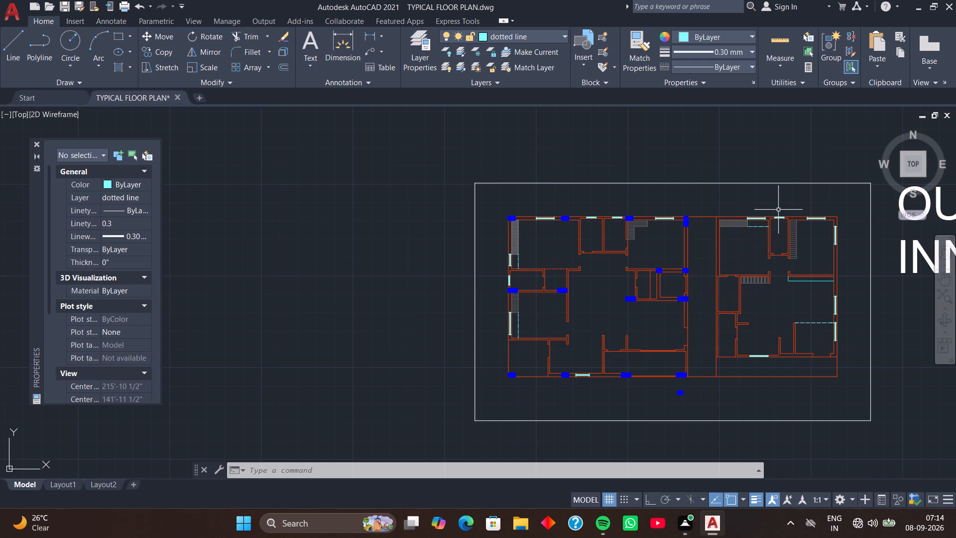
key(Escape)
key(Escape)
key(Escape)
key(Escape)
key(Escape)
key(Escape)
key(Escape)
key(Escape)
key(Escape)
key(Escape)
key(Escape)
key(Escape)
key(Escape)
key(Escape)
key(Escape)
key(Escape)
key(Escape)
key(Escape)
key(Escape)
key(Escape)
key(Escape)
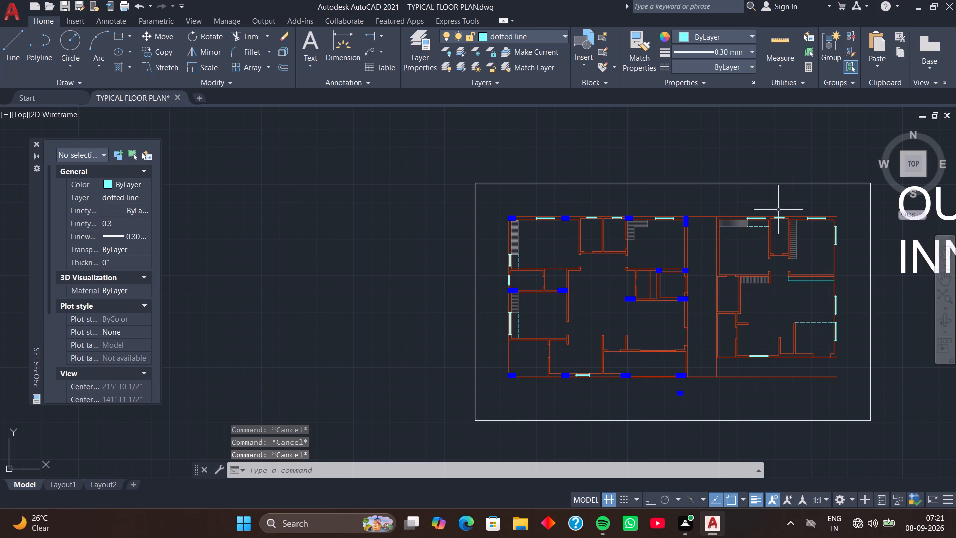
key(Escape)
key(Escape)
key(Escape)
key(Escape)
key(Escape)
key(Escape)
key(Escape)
Copy the upright northeast-corner column about 7'-3 1/2" straight east along the north wall line, onto the eastern unit's west wall.
scroll(667, 228, up, 2)
middle_drag(669, 224, 594, 249)
scroll(597, 247, up, 2)
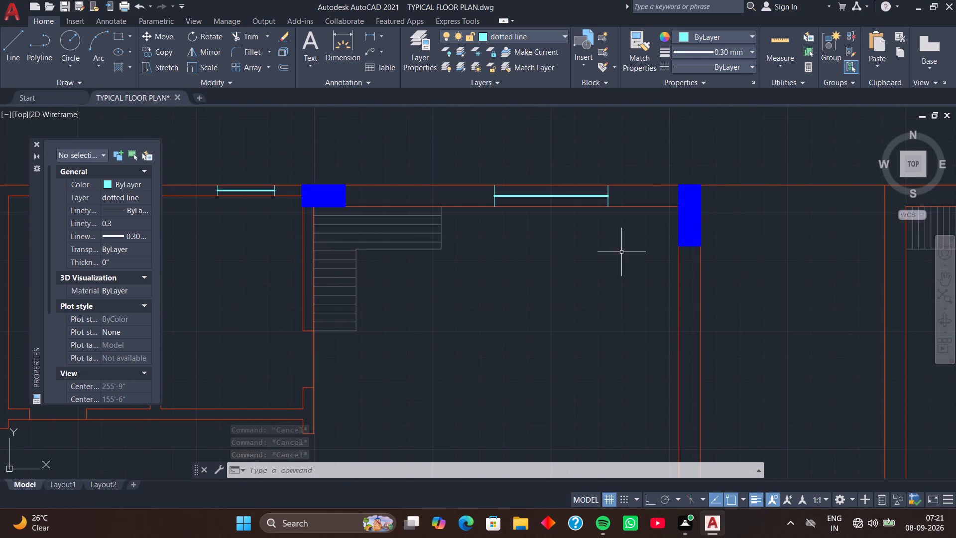
middle_drag(621, 252, 564, 280)
drag(599, 179, 595, 219)
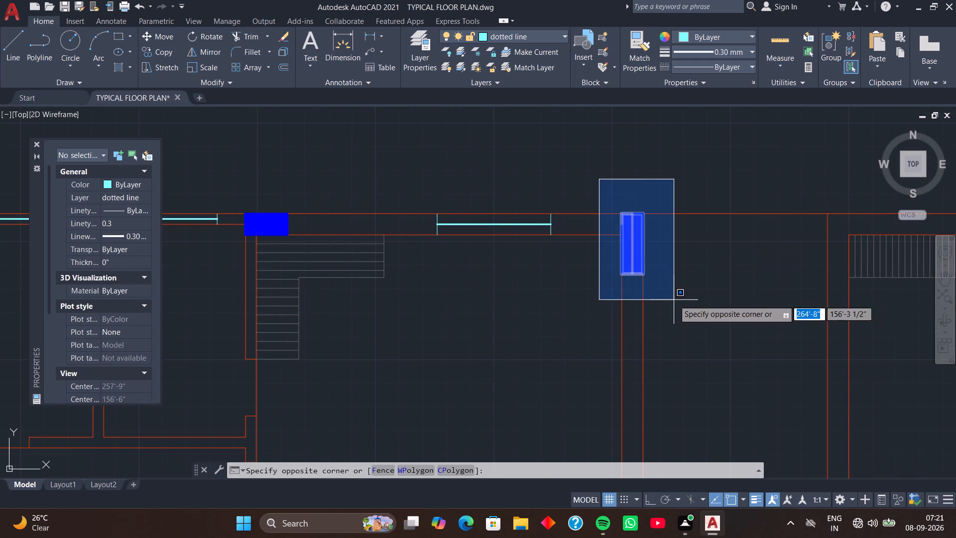
click(674, 300)
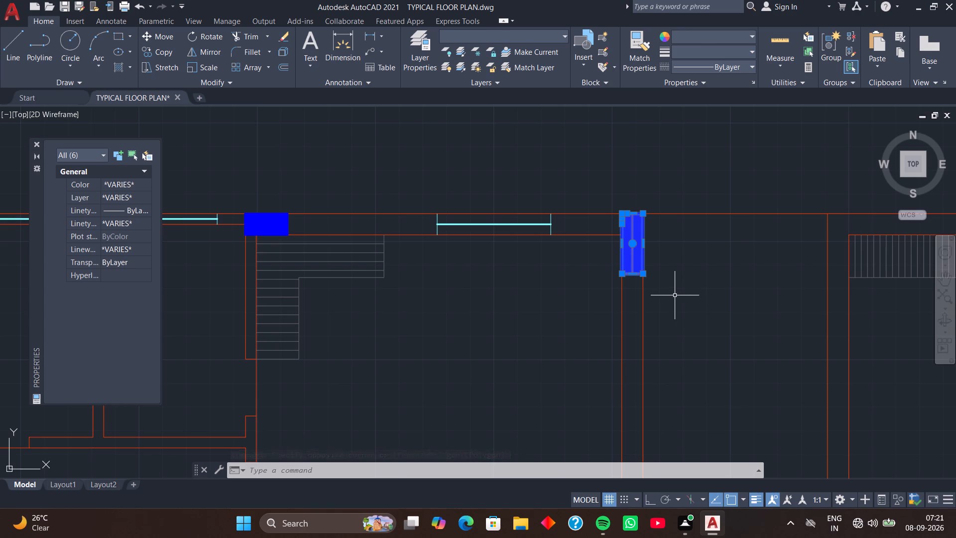
middle_drag(661, 288, 629, 318)
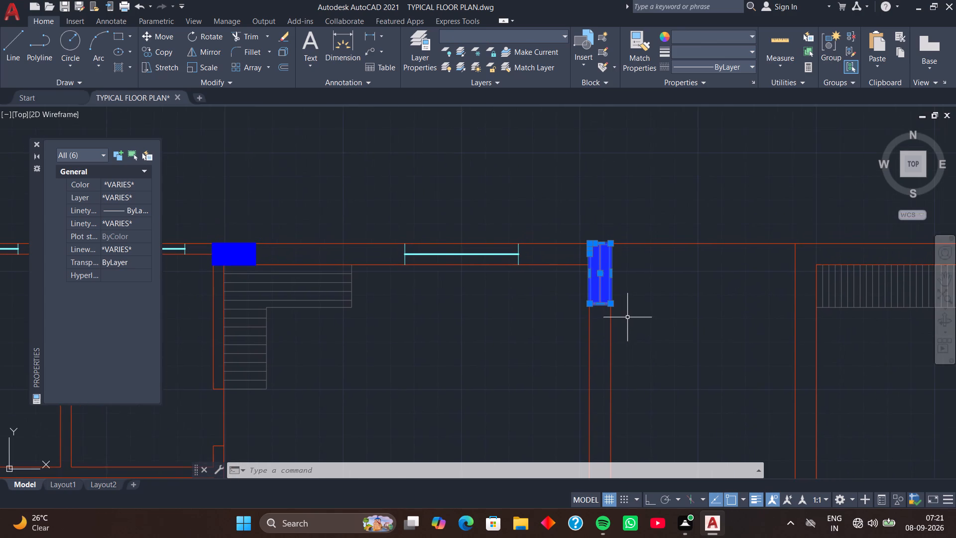
key(c)
key(o)
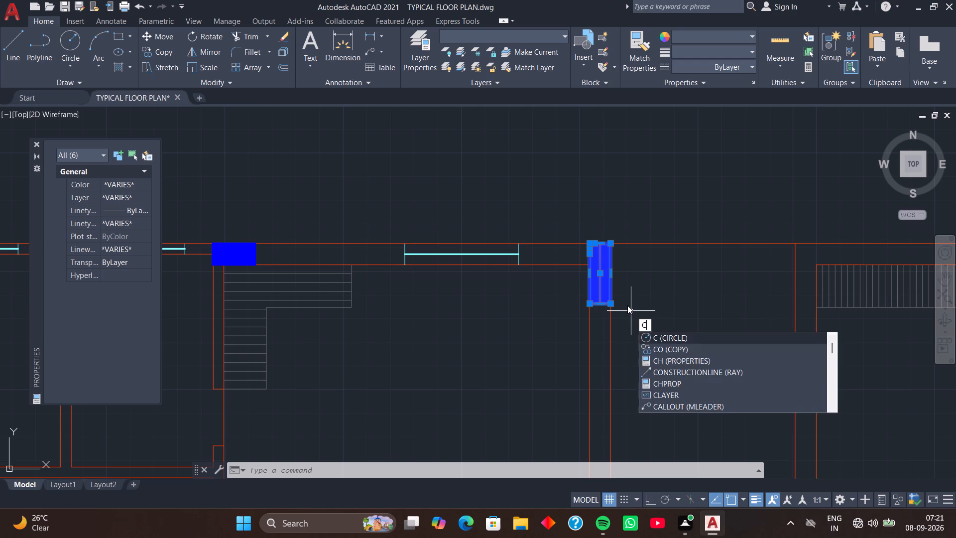
key(space)
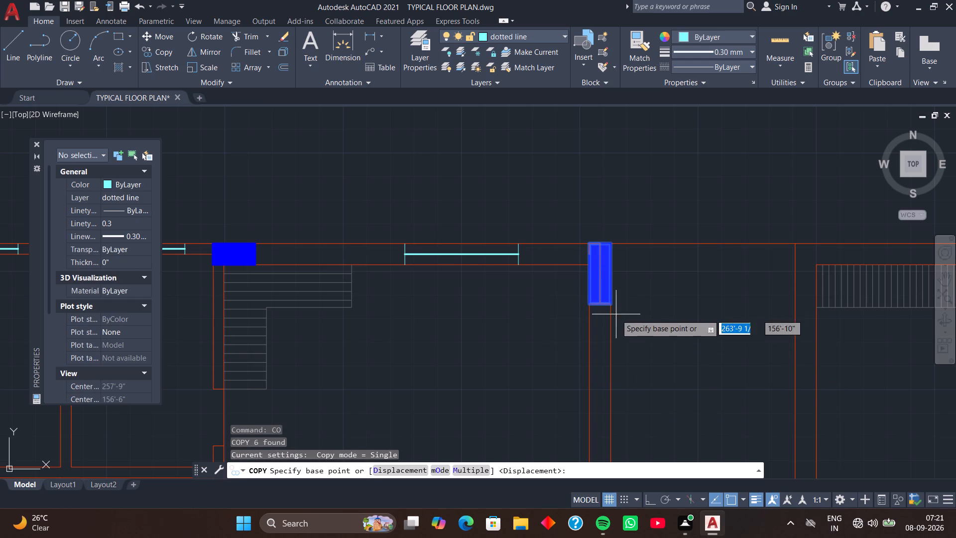
click(609, 243)
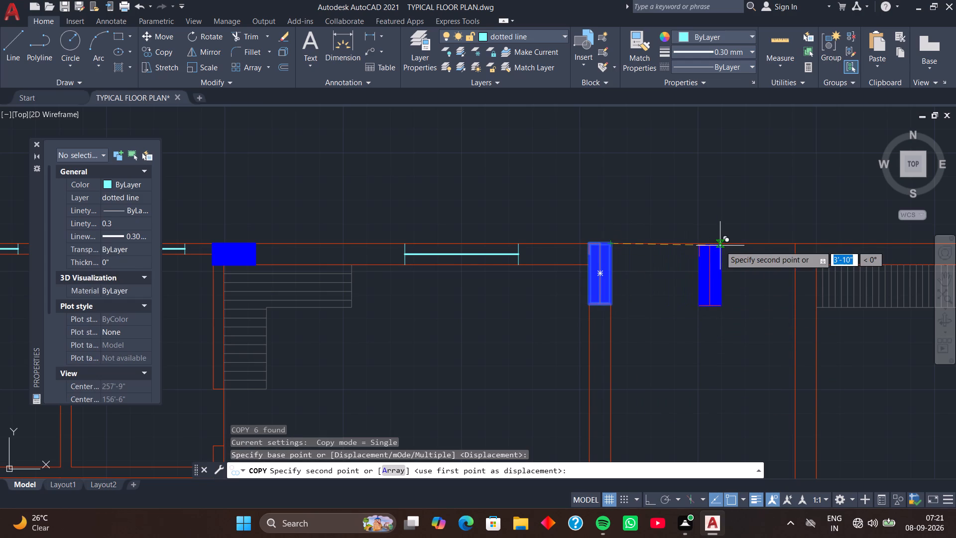
key(F8)
middle_drag(776, 240, 690, 240)
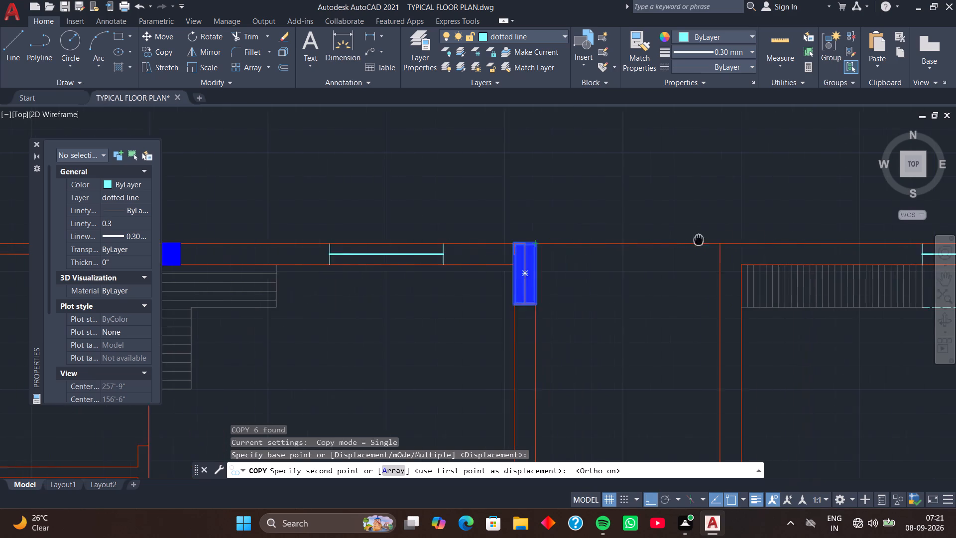
middle_drag(690, 240, 644, 239)
scroll(670, 239, up, 3)
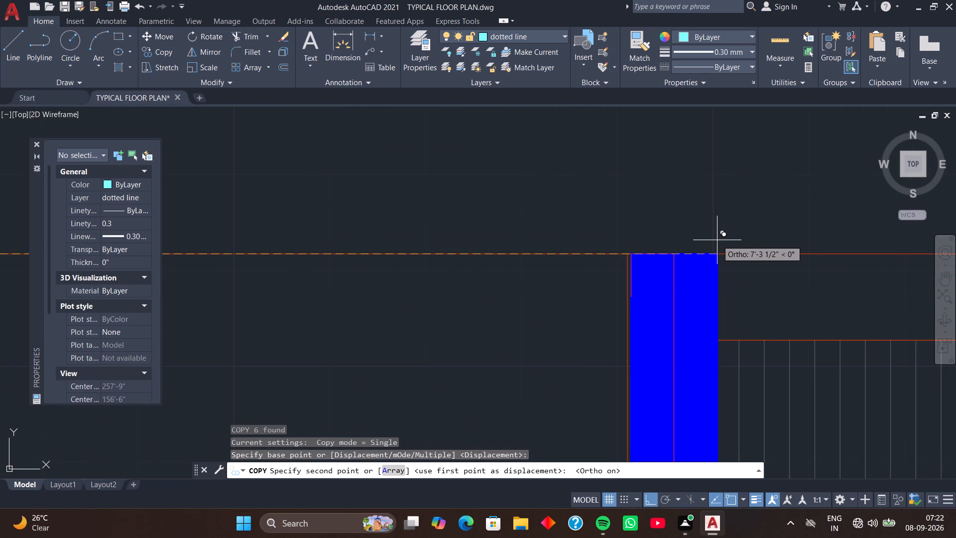
click(717, 240)
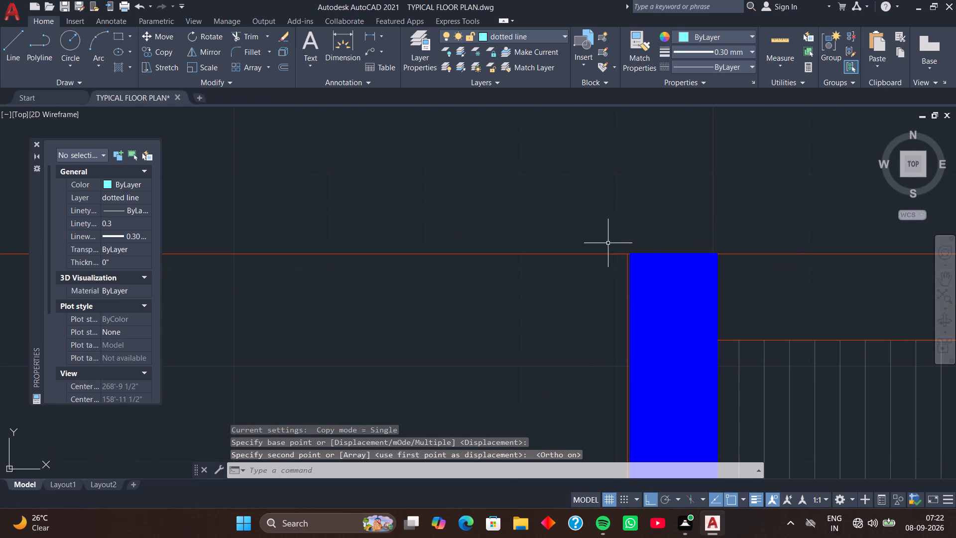
Move the new column slightly west so its northwest corner sits where the eastern unit's west wall outer face meets the north line.
click(606, 243)
scroll(633, 297, down, 2)
middle_drag(642, 310, 631, 267)
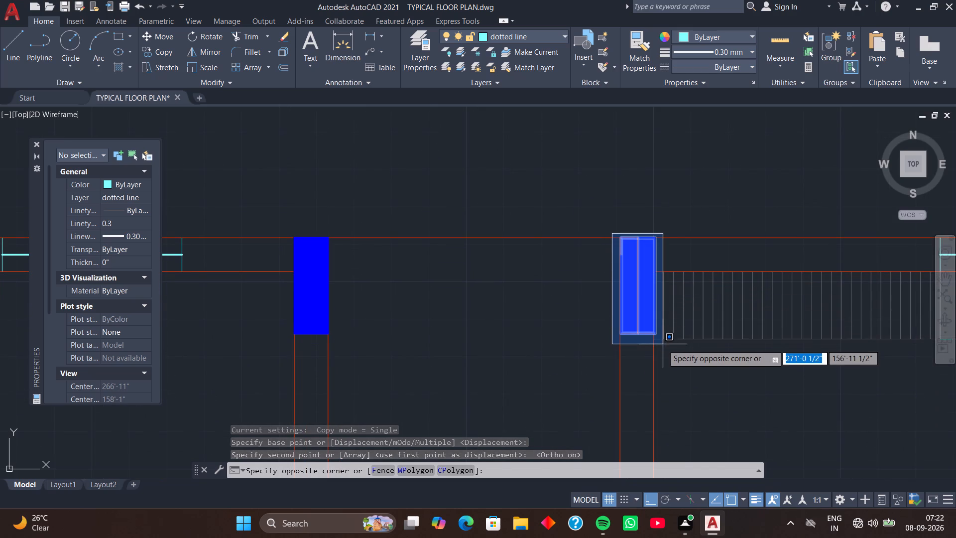
click(659, 343)
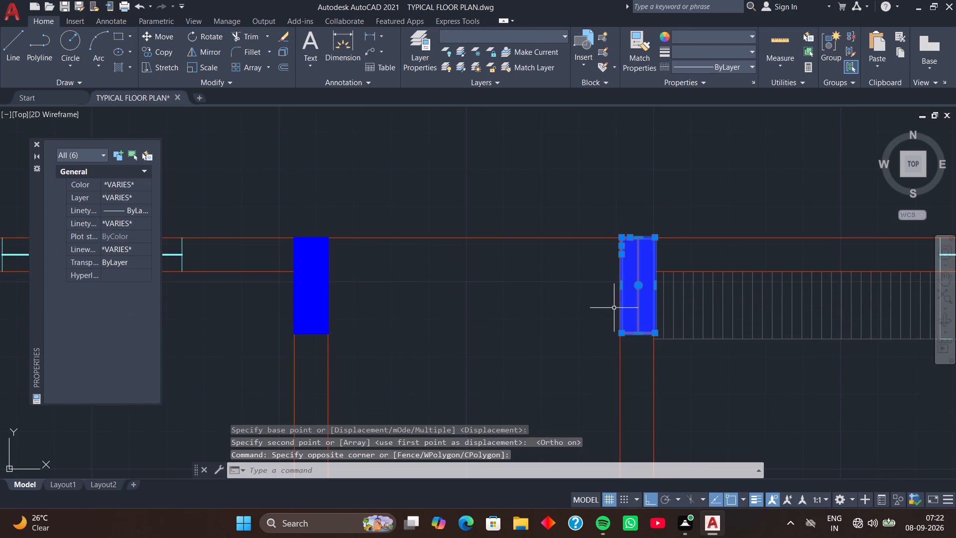
text(m)
key(space)
scroll(608, 264, up, 3)
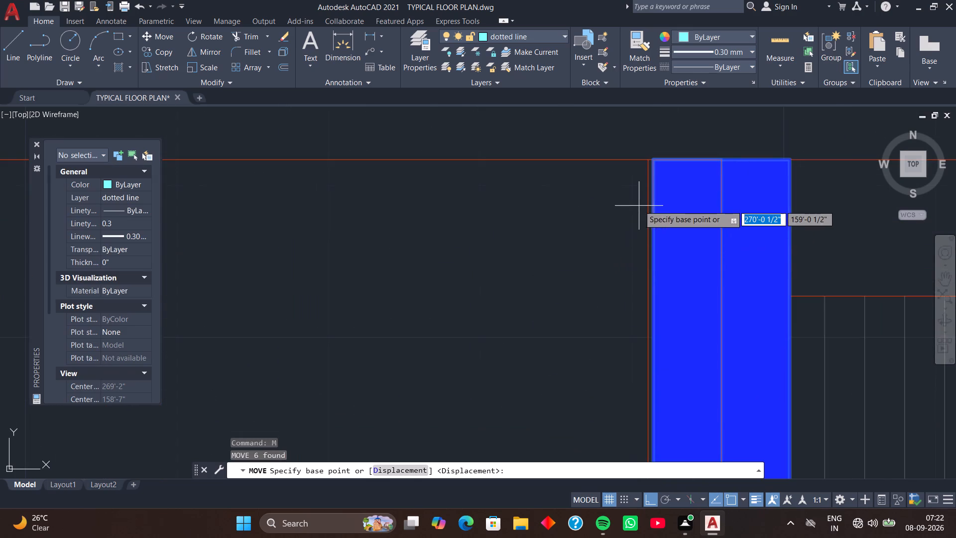
middle_drag(639, 205, 594, 301)
click(608, 256)
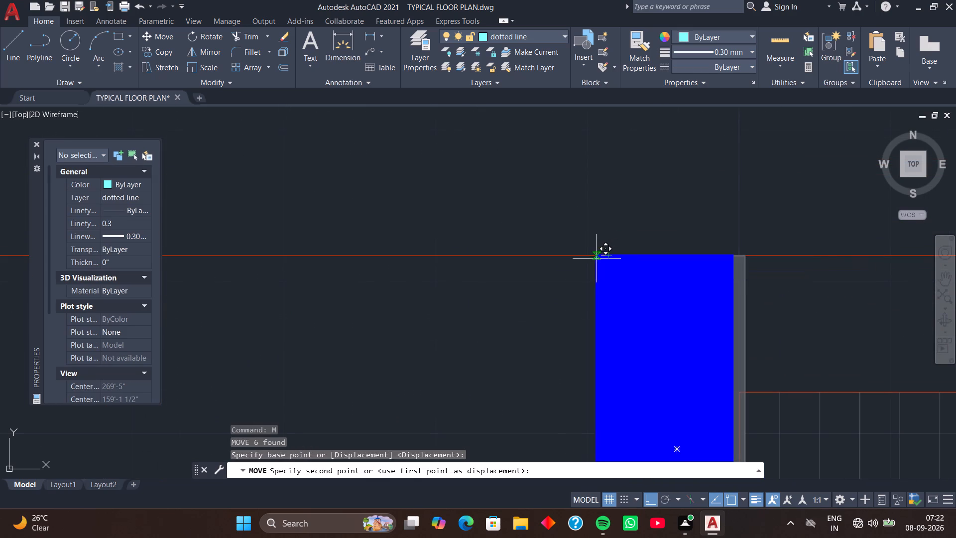
scroll(598, 258, up, 3)
click(606, 248)
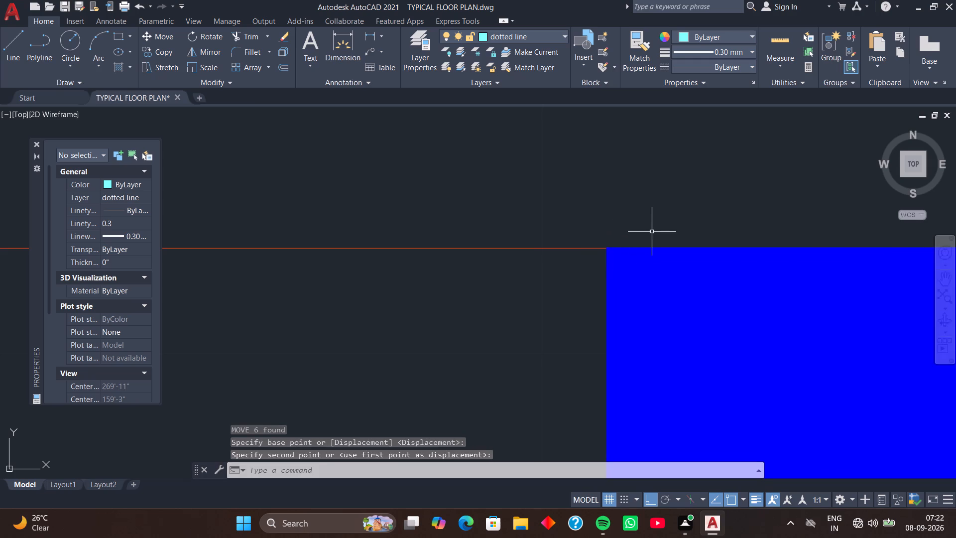
Copy the eastern unit's northwest-corner column about 11'-6" straight south along the west wall, its base level with the first cross wall's lower line.
scroll(653, 232, down, 4)
scroll(651, 323, down, 2)
middle_drag(649, 334, 643, 238)
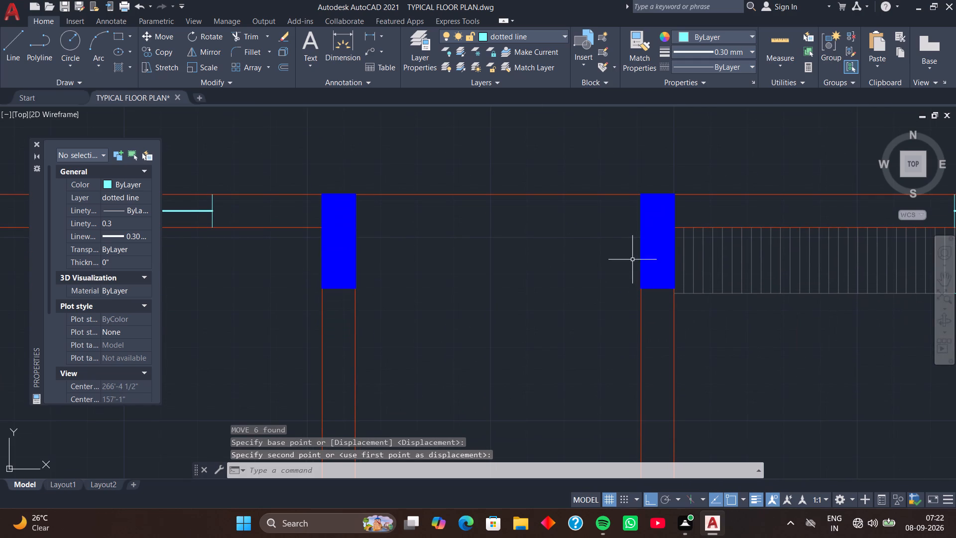
middle_drag(631, 270, 596, 272)
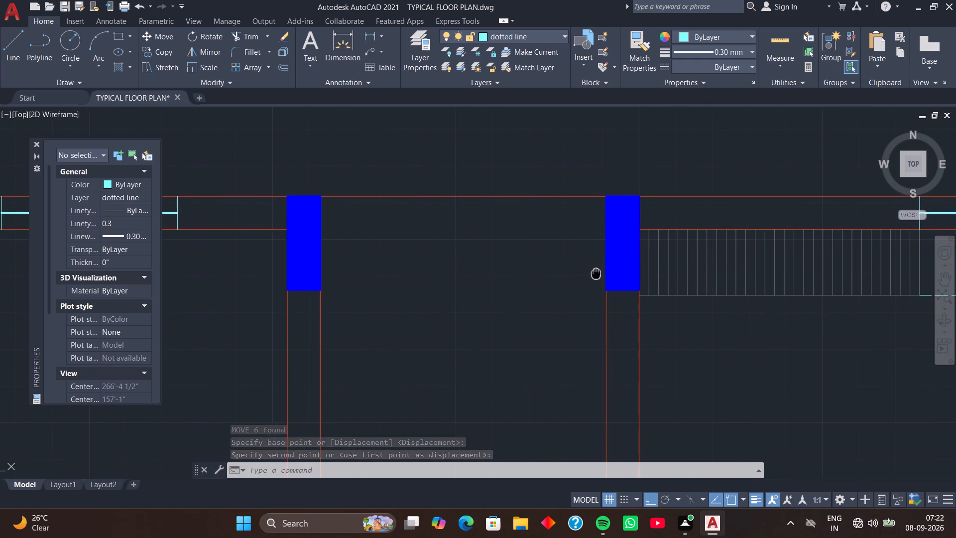
middle_drag(596, 272, 595, 272)
drag(587, 168, 598, 193)
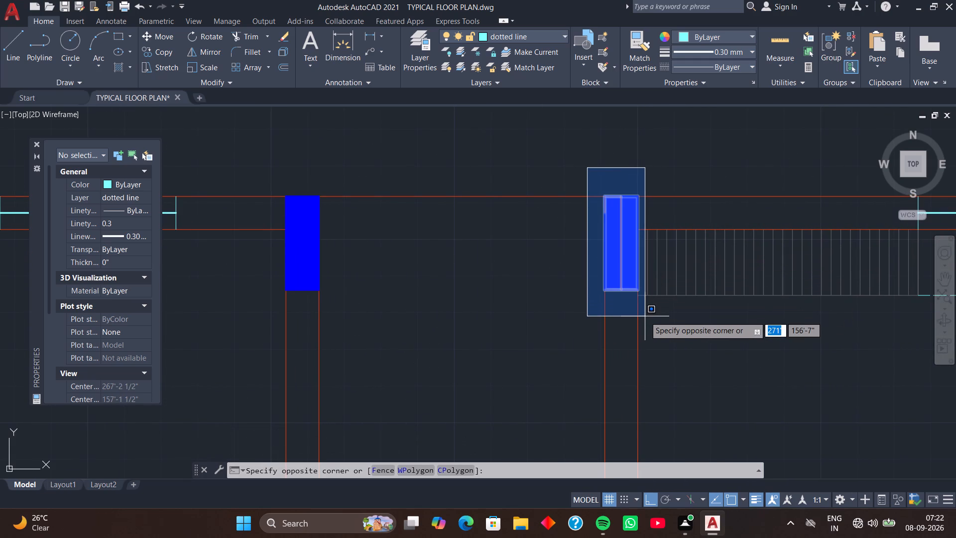
click(642, 310)
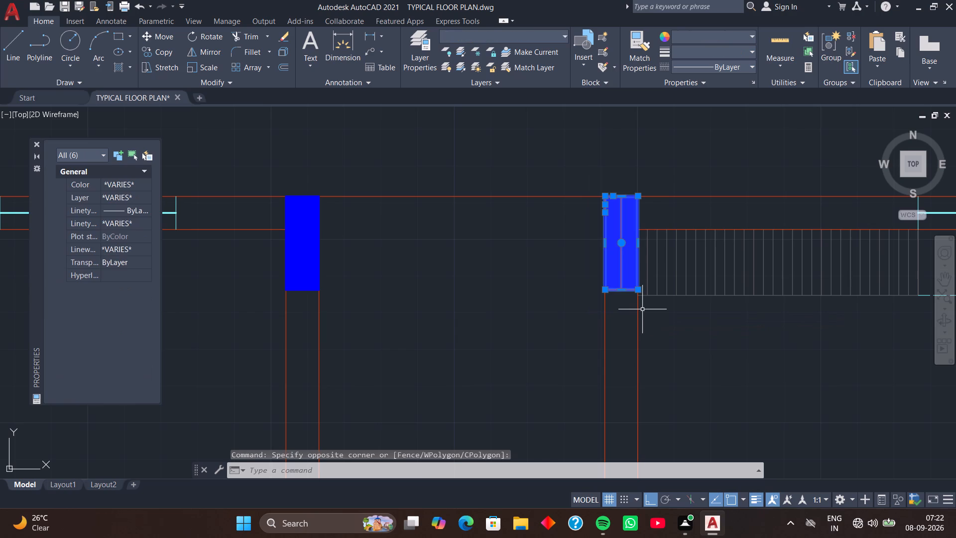
middle_drag(651, 319, 620, 301)
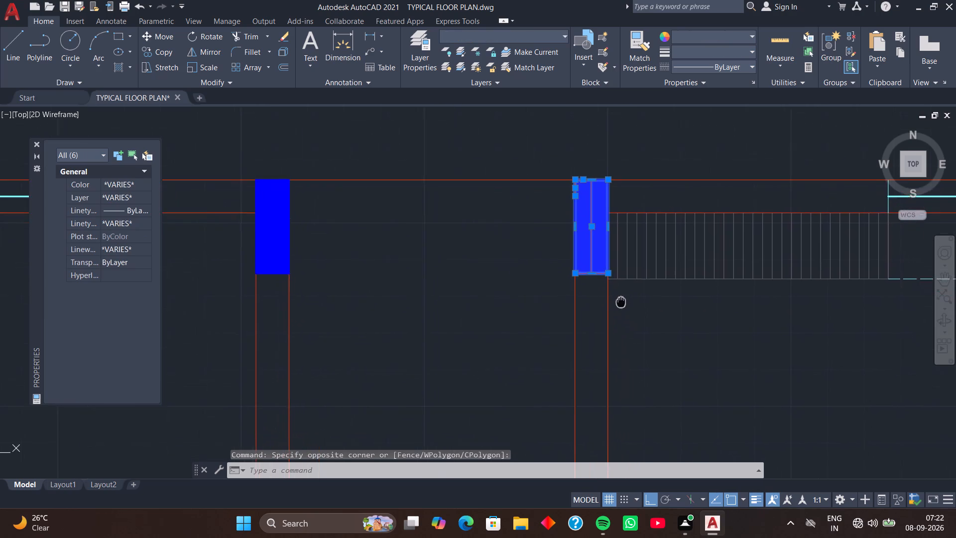
middle_drag(620, 301, 584, 267)
scroll(582, 262, down, 2)
middle_drag(596, 292, 585, 269)
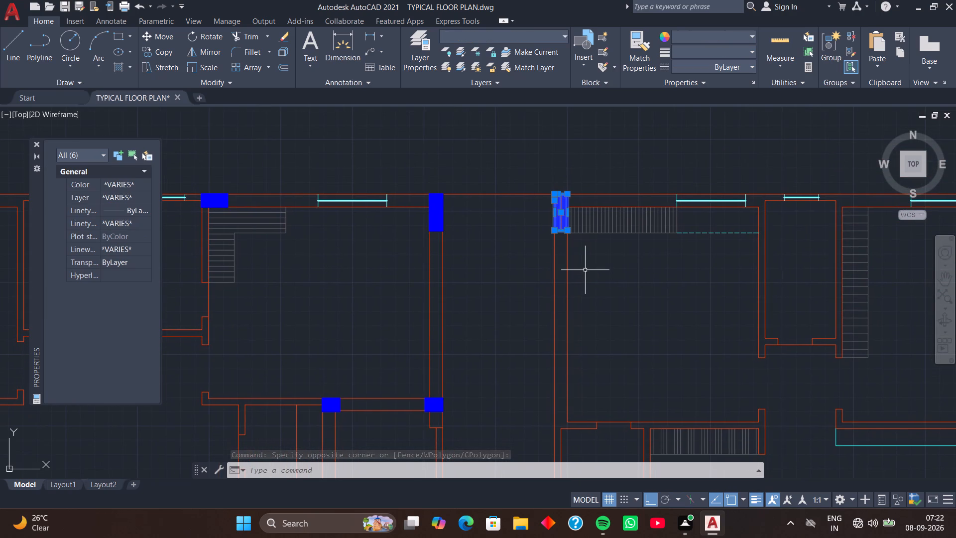
key(c)
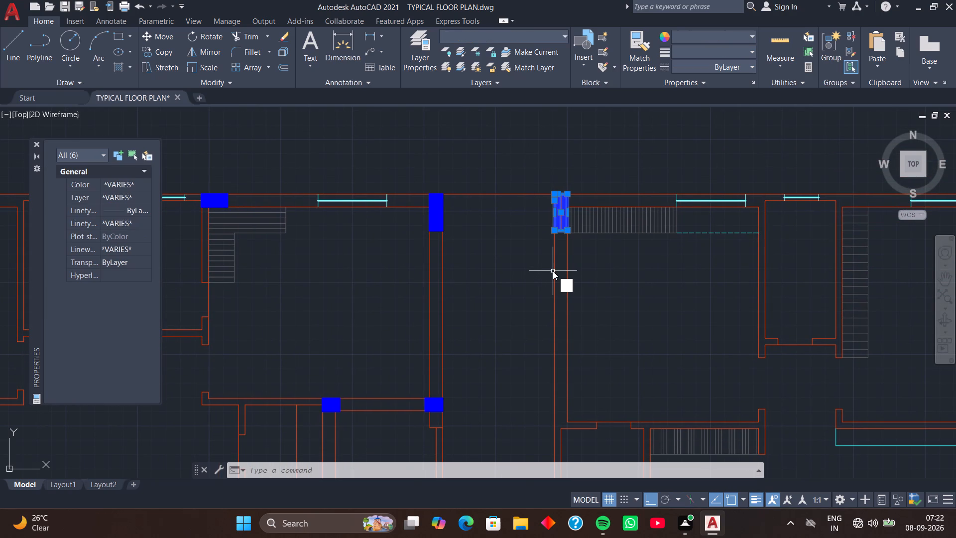
key(o)
key(space)
scroll(553, 246, up, 2)
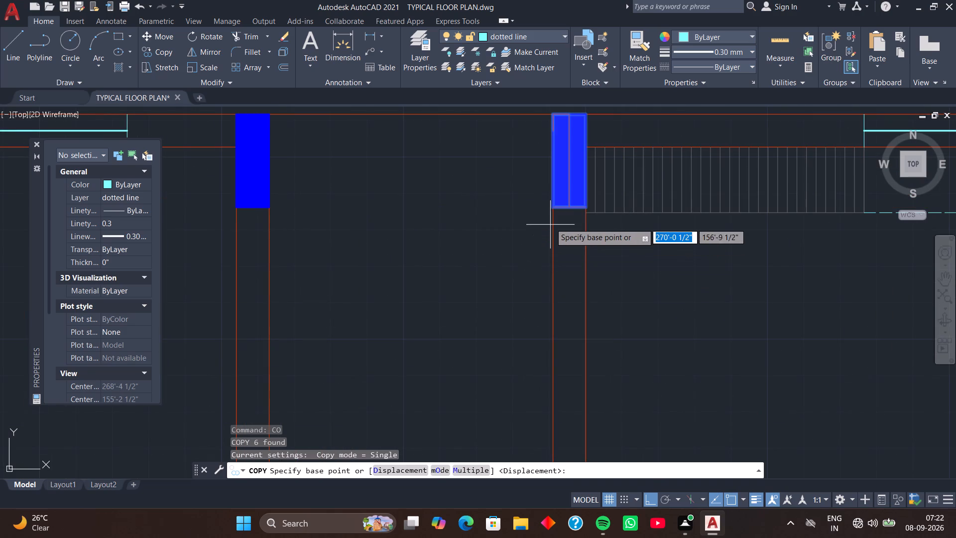
click(555, 210)
scroll(573, 236, down, 3)
middle_drag(582, 295, 576, 230)
key(F8)
scroll(557, 287, up, 2)
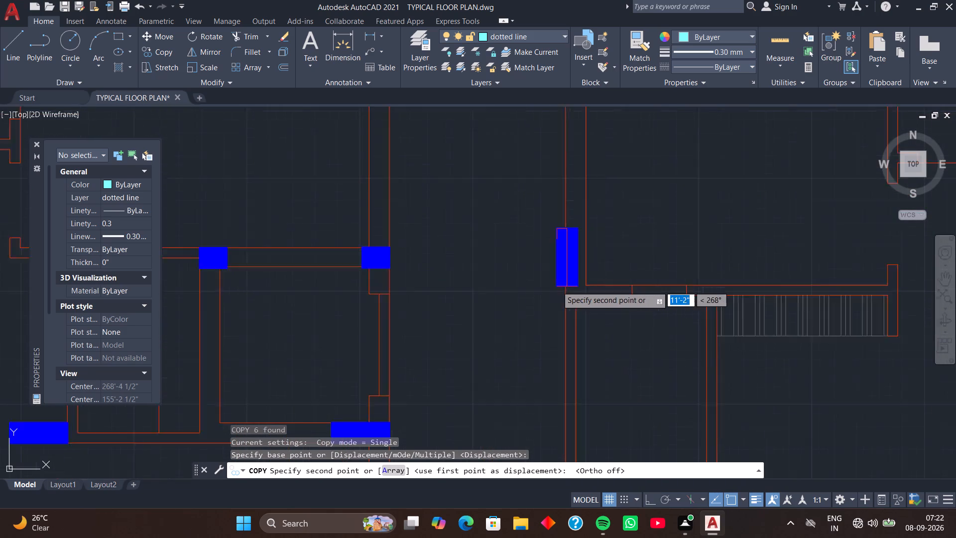
scroll(557, 286, up, 2)
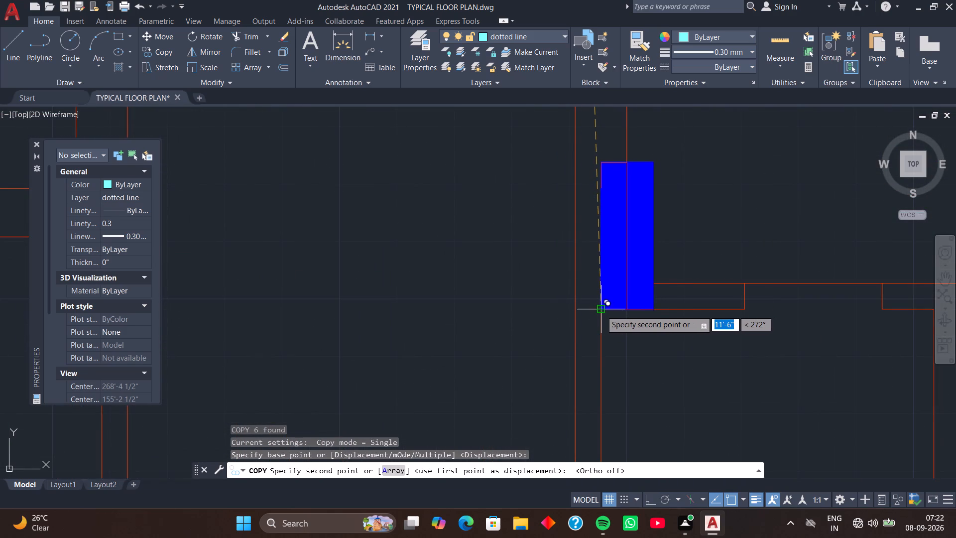
click(574, 309)
scroll(548, 308, down, 3)
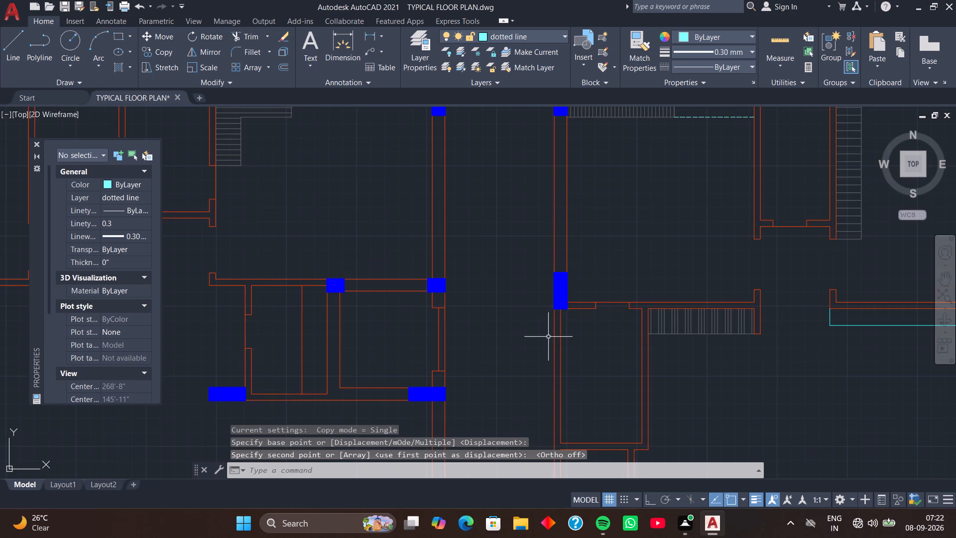
Copy the western unit's wide column below the small east-side room to the eastern unit's south wall, its southwest corner aligned with the stub wall's west face.
middle_drag(546, 345, 535, 282)
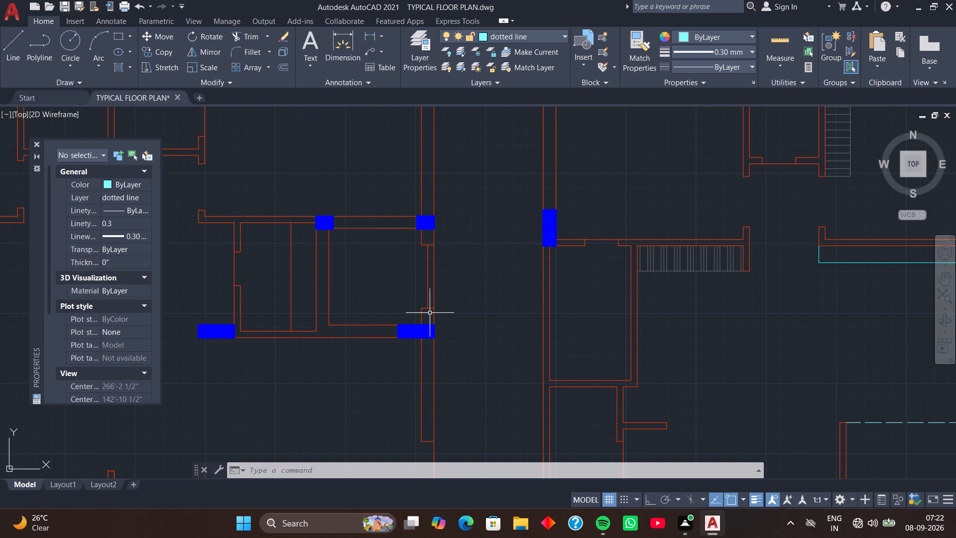
drag(391, 318, 392, 325)
click(447, 347)
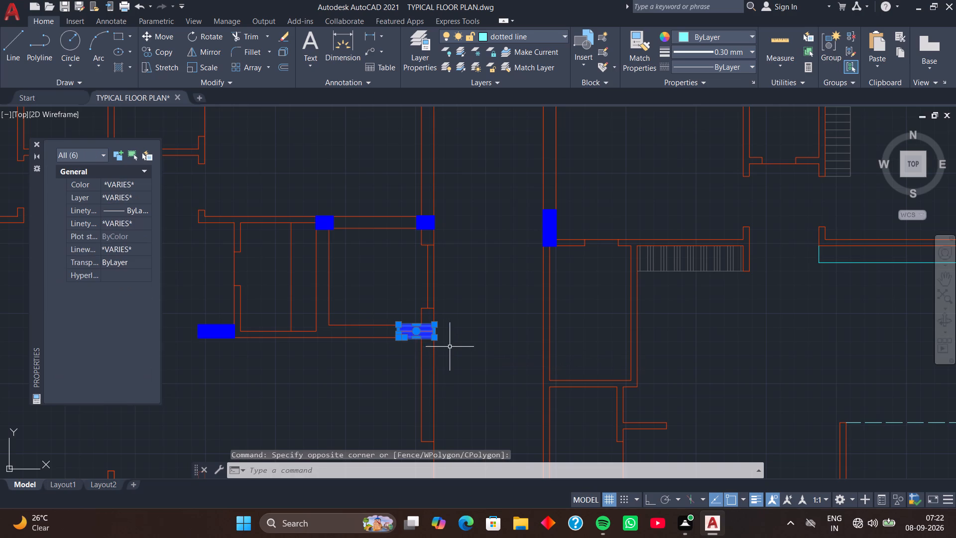
key(c)
text(o)
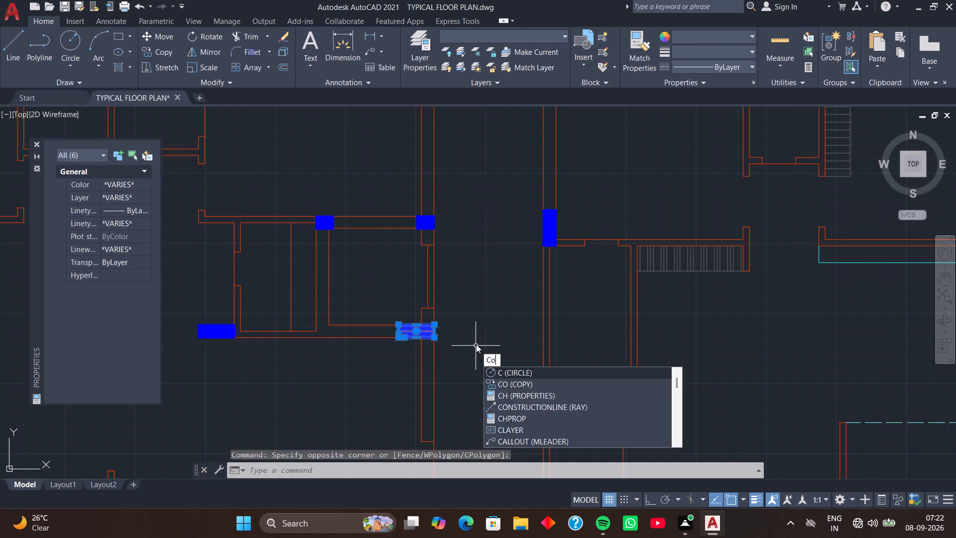
key(space)
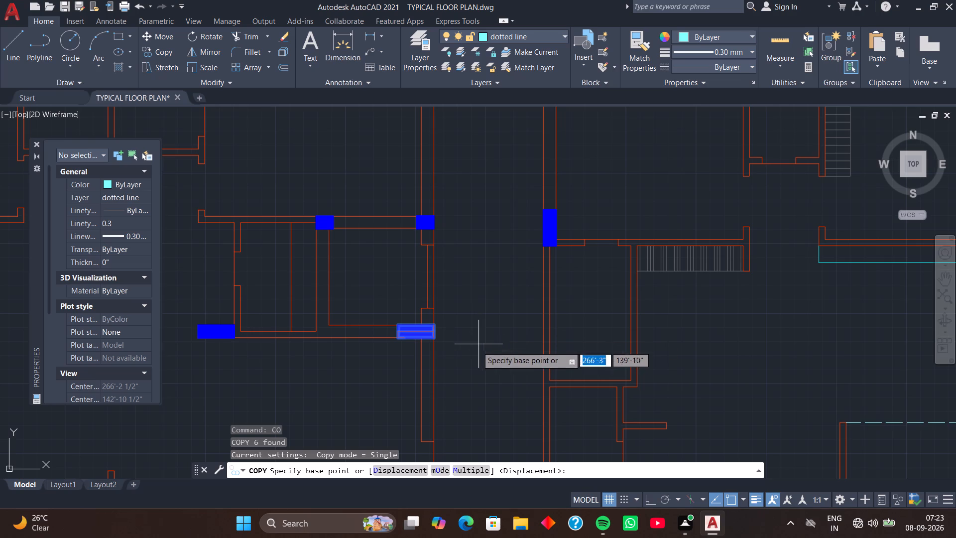
scroll(410, 351, up, 1)
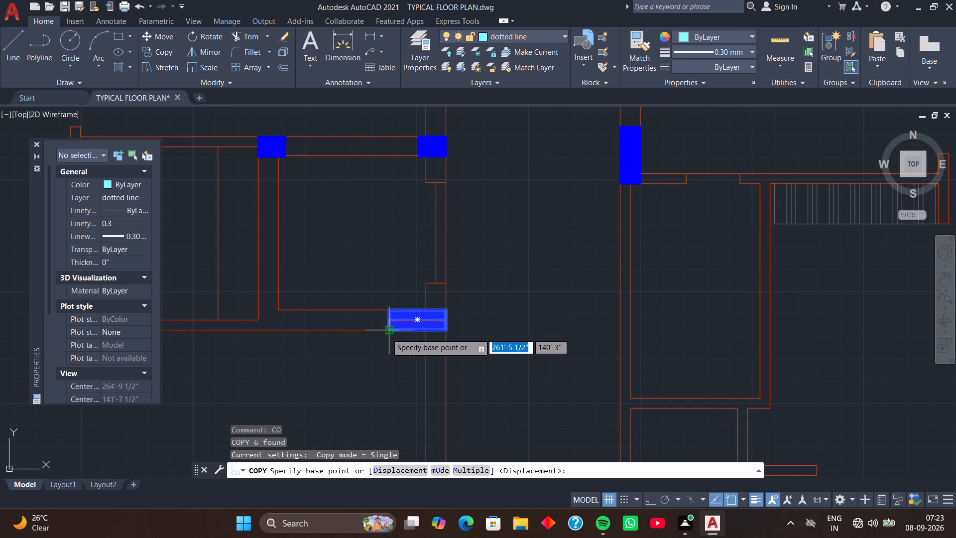
click(386, 333)
scroll(479, 334, down, 3)
middle_drag(504, 352, 405, 320)
middle_drag(479, 382, 462, 268)
scroll(490, 285, up, 4)
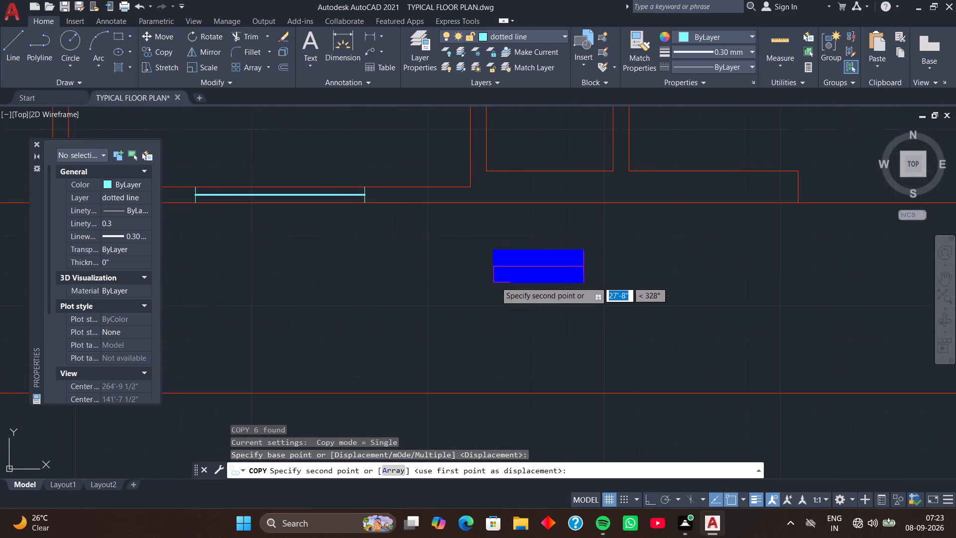
middle_drag(495, 260, 521, 341)
scroll(504, 304, up, 1)
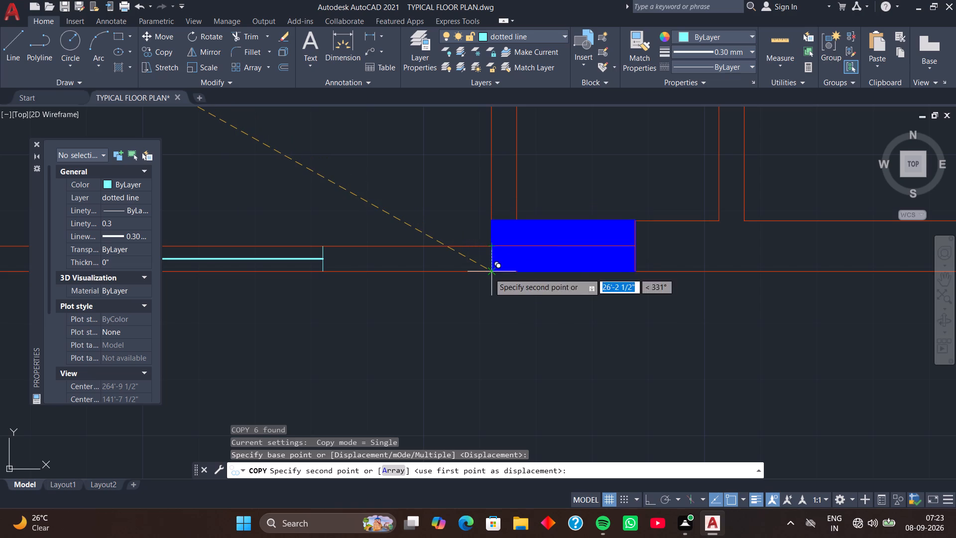
click(489, 273)
scroll(569, 295, down, 4)
Copy the upright column at the eastern unit's west-wall junction to the southeast corner, its southeast corner where the south and east walls' outer lines meet.
middle_drag(591, 334, 580, 356)
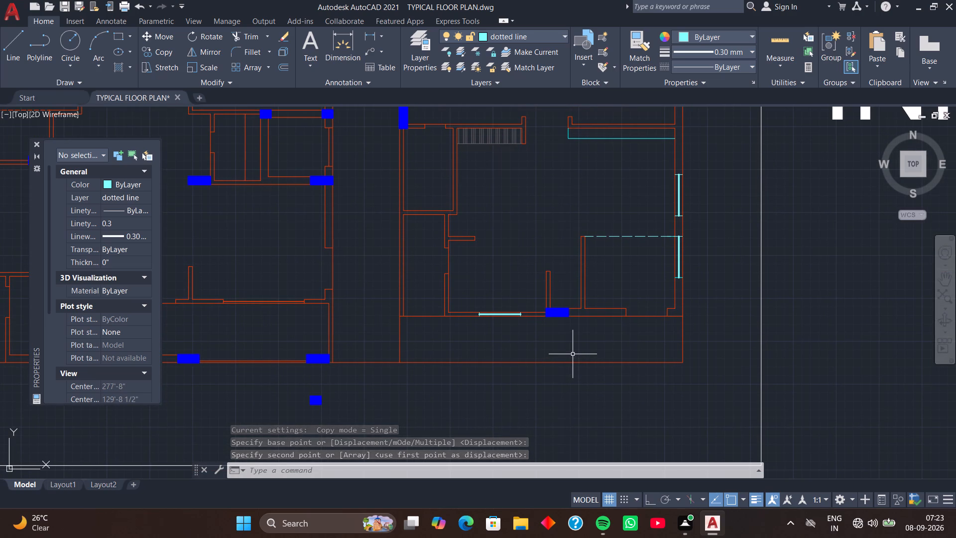
middle_drag(509, 259, 538, 376)
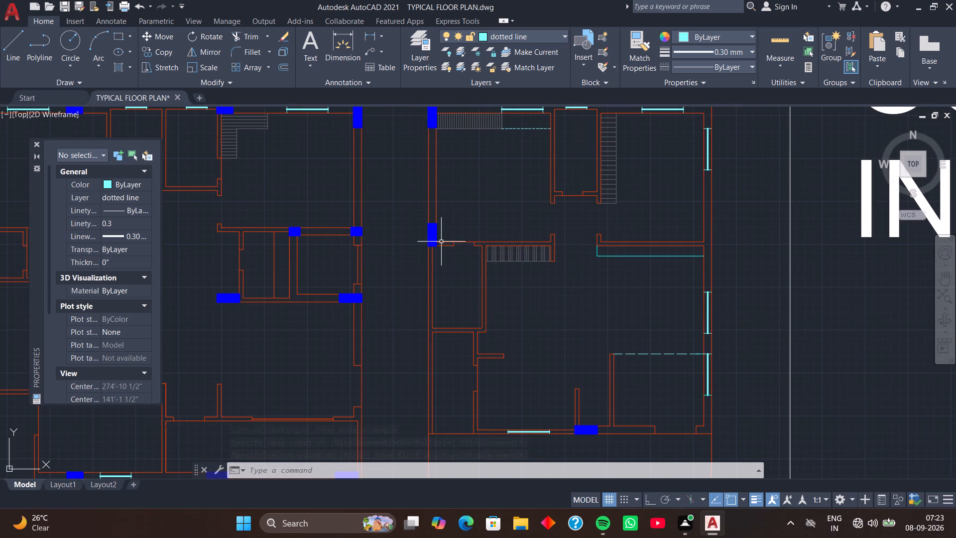
drag(411, 215, 418, 221)
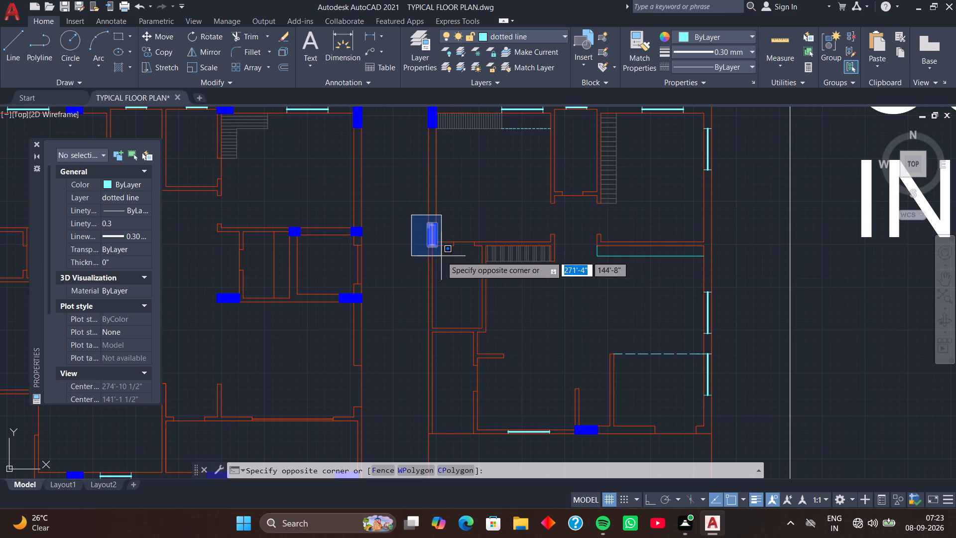
click(441, 256)
key(c)
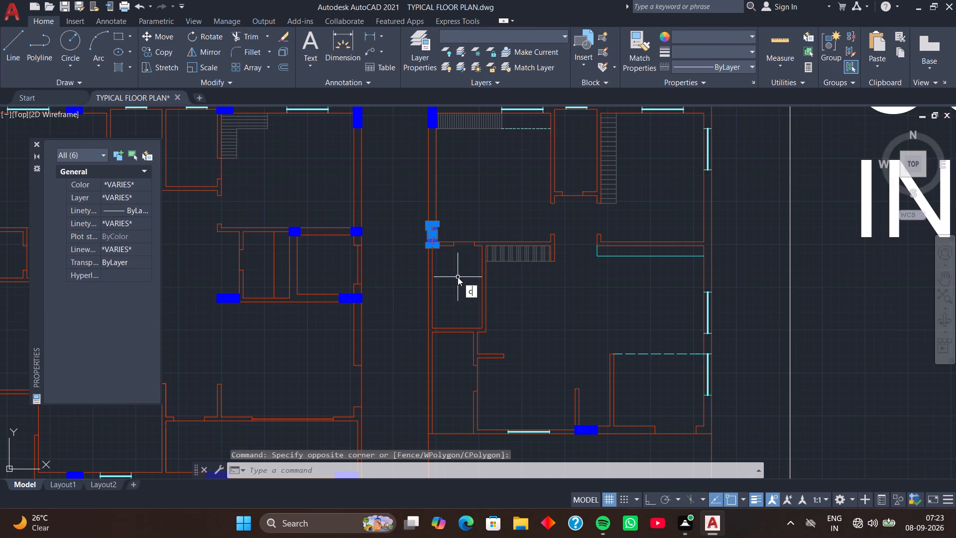
key(o)
key(space)
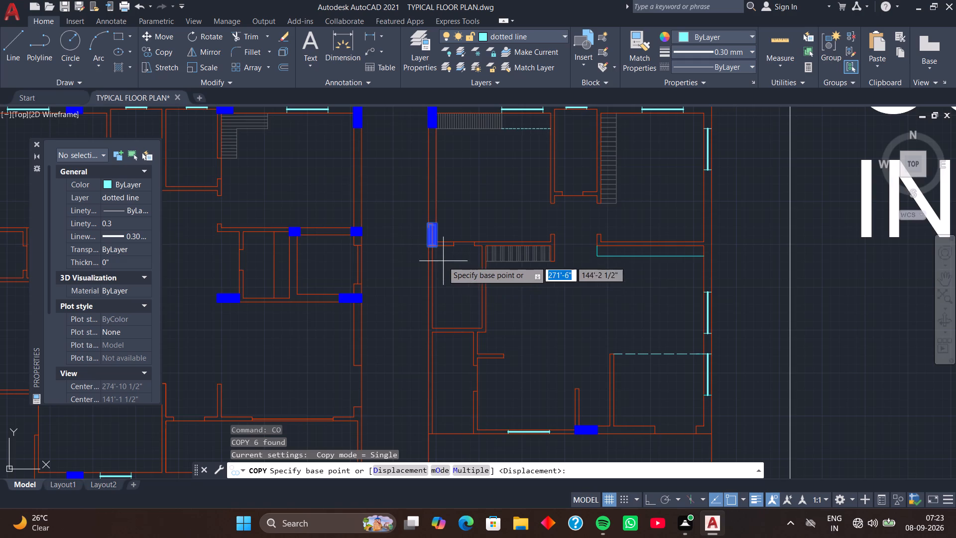
scroll(443, 260, up, 3)
click(410, 201)
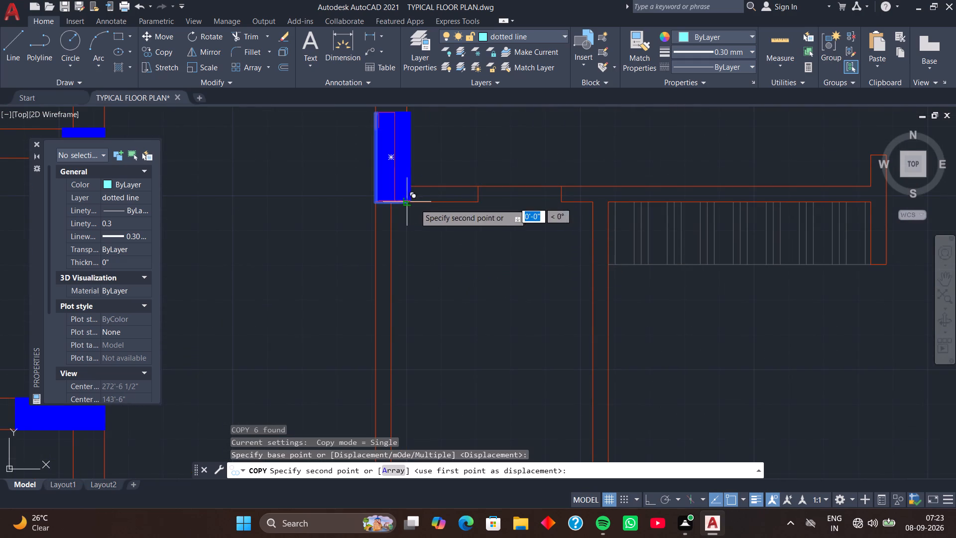
scroll(478, 233, down, 3)
middle_drag(503, 317, 456, 232)
middle_drag(585, 299, 513, 216)
scroll(570, 245, up, 4)
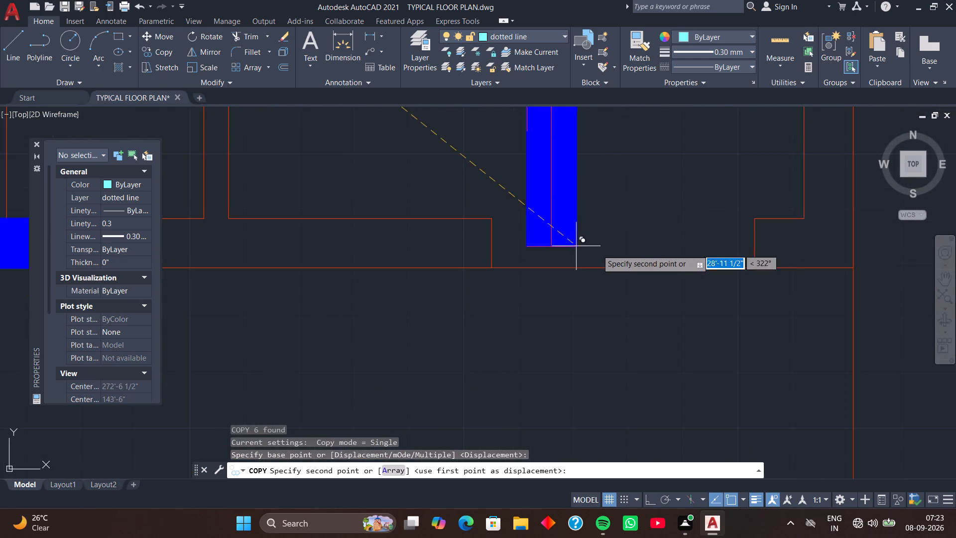
middle_drag(610, 248, 405, 222)
click(647, 244)
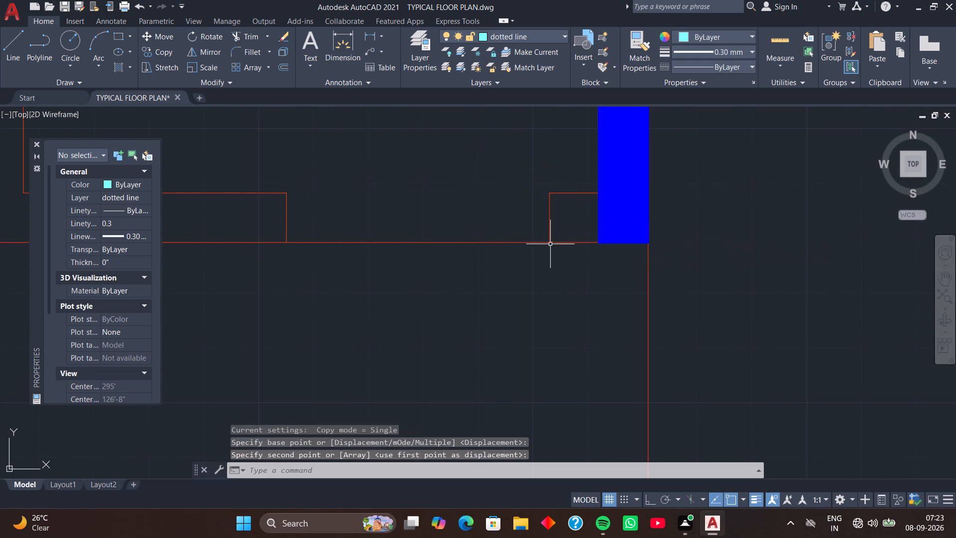
Copy the western unit's southwest-corner column to the eastern unit's east wall, its southeast corner where the cross wall's lower line meets the outer face.
scroll(537, 247, down, 3)
middle_drag(516, 229, 514, 324)
scroll(513, 310, down, 1)
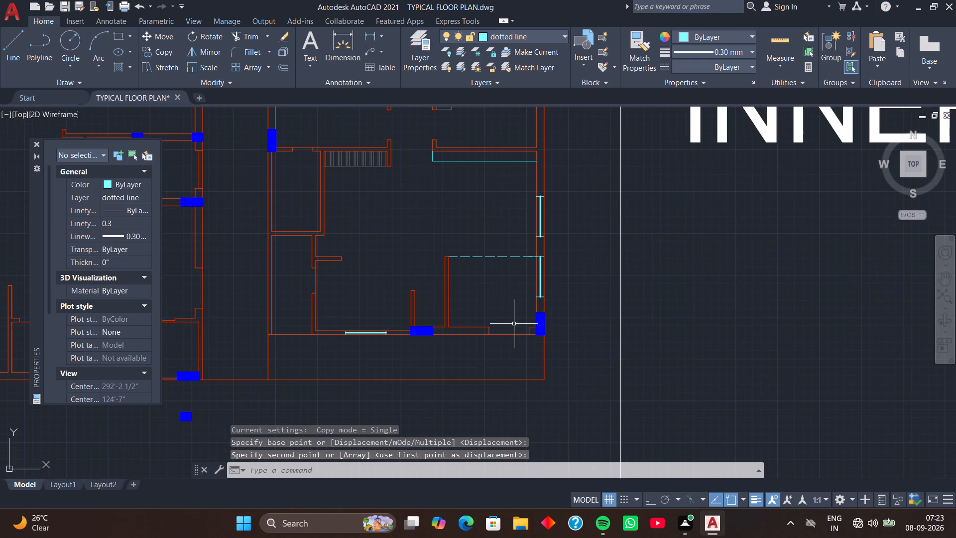
scroll(510, 313, down, 1)
middle_drag(510, 313, 552, 364)
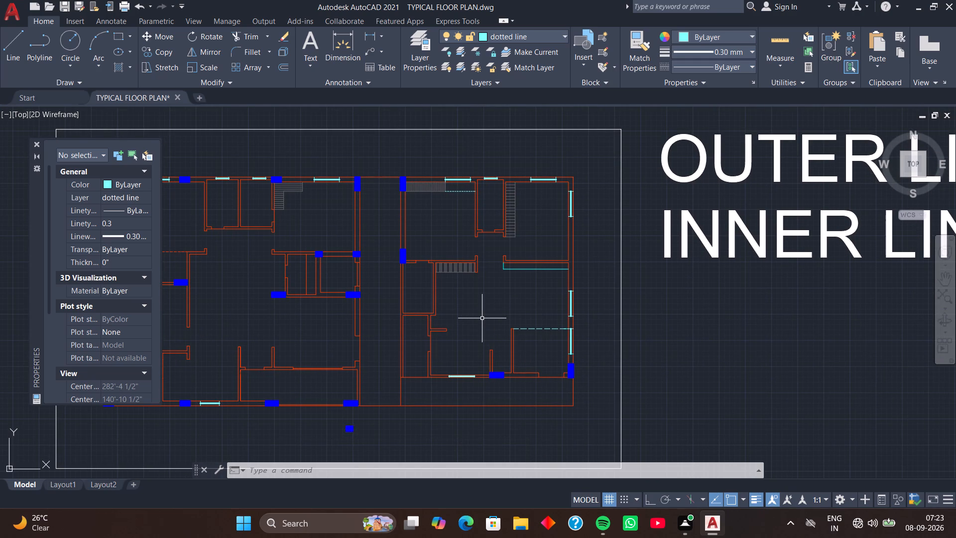
middle_drag(481, 318, 539, 323)
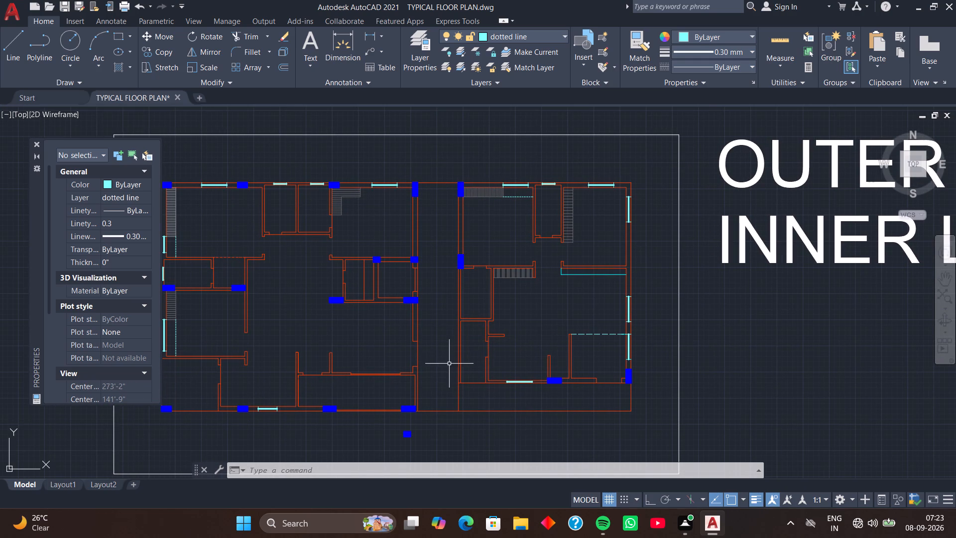
middle_drag(389, 385, 497, 389)
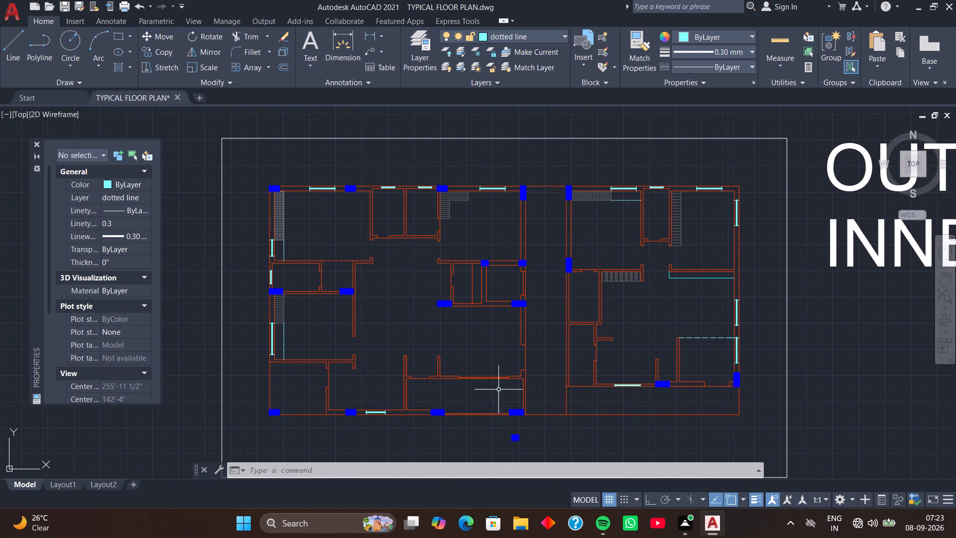
scroll(364, 403, up, 3)
middle_drag(360, 401, 498, 271)
scroll(498, 271, down, 1)
middle_drag(348, 283, 482, 280)
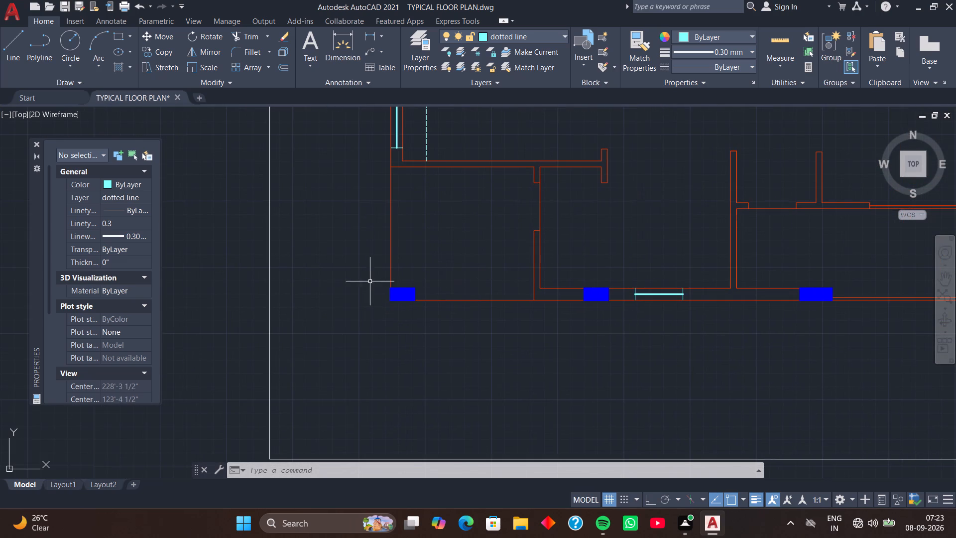
drag(355, 279, 364, 292)
click(461, 326)
key(c)
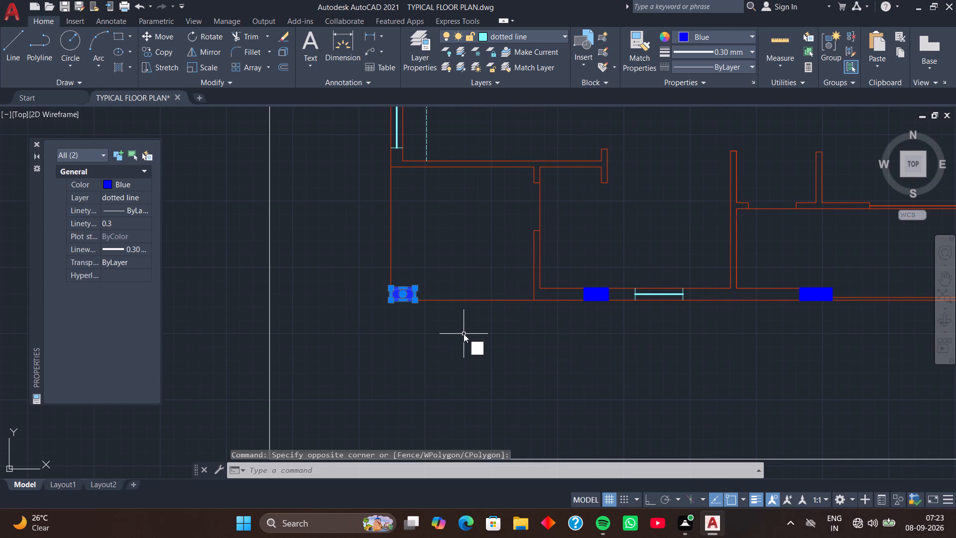
key(o)
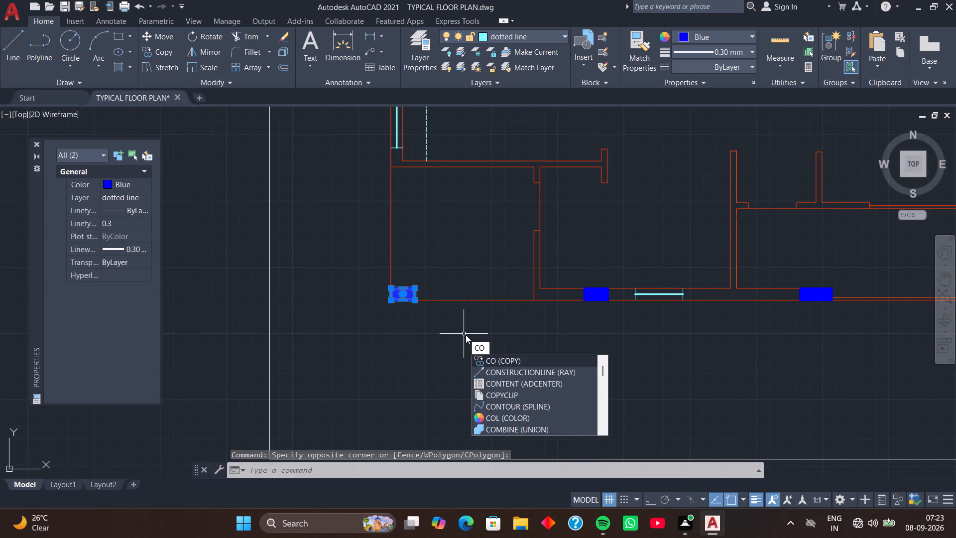
key(space)
click(415, 302)
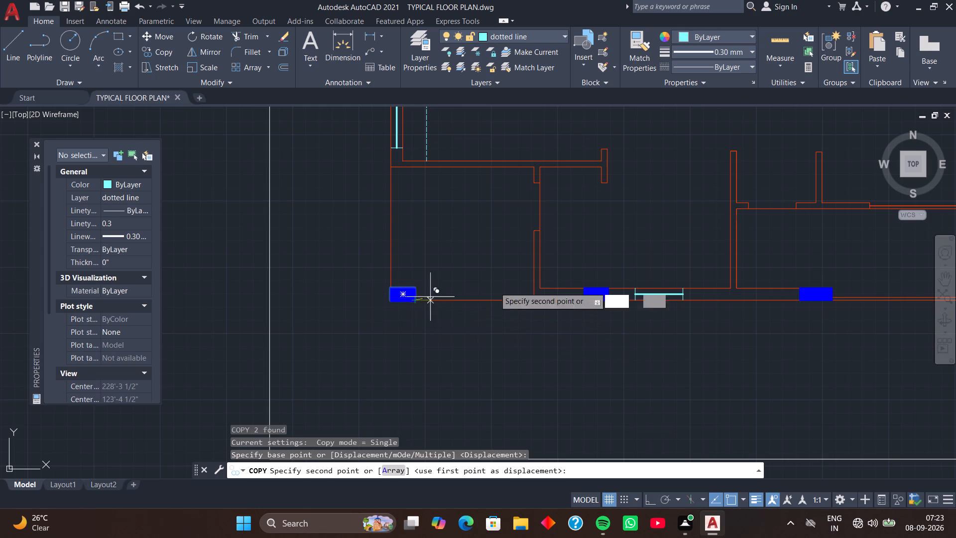
scroll(572, 280, down, 4)
middle_drag(655, 273, 575, 306)
scroll(642, 294, up, 4)
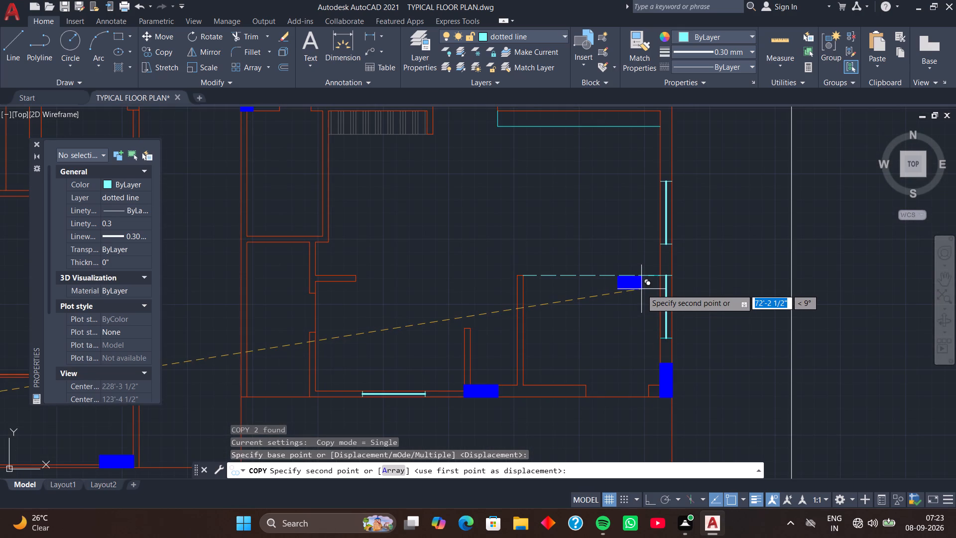
middle_drag(639, 261, 595, 356)
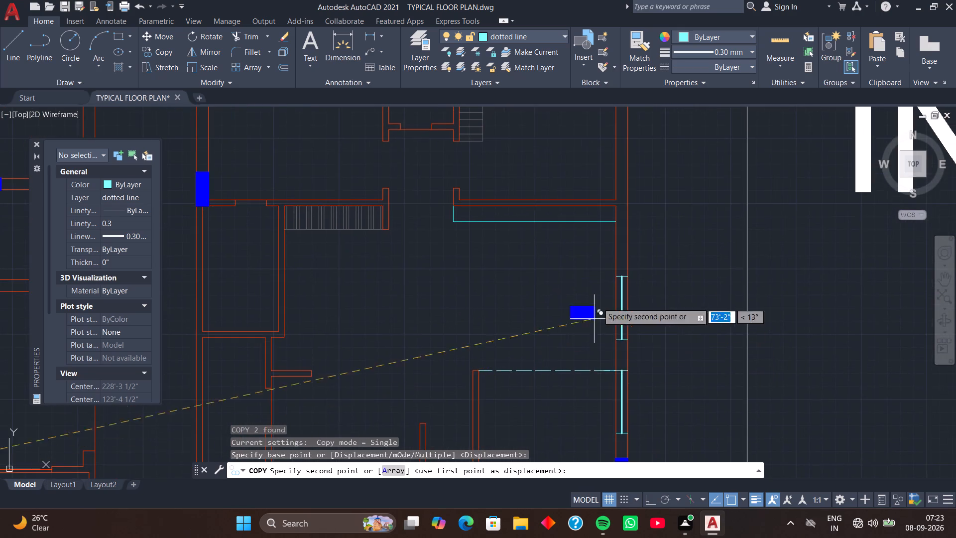
middle_drag(601, 263, 590, 329)
scroll(600, 262, up, 3)
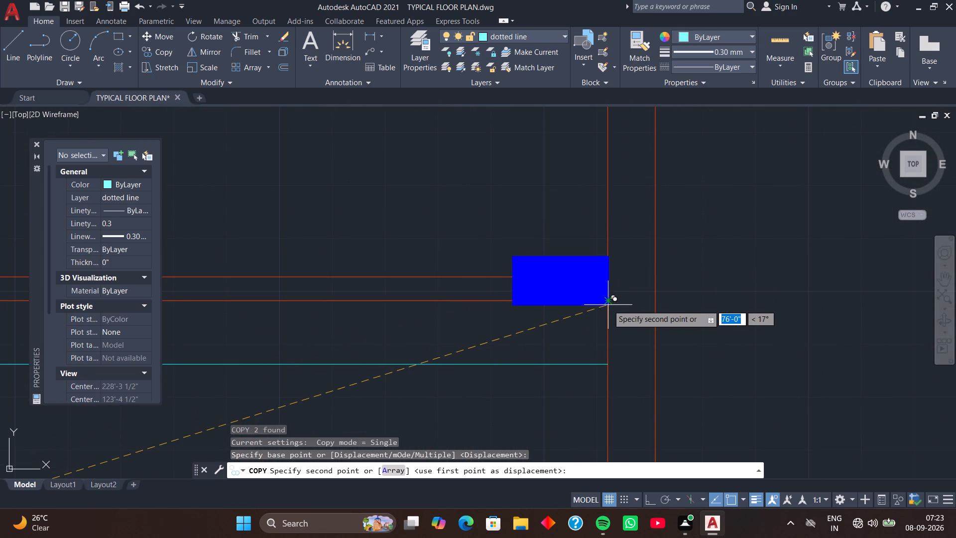
click(656, 302)
Copy the western unit's wide column below the small east-side room to the eastern cross wall's west end, aligning its southwest corner with the wall end.
scroll(584, 325, down, 2)
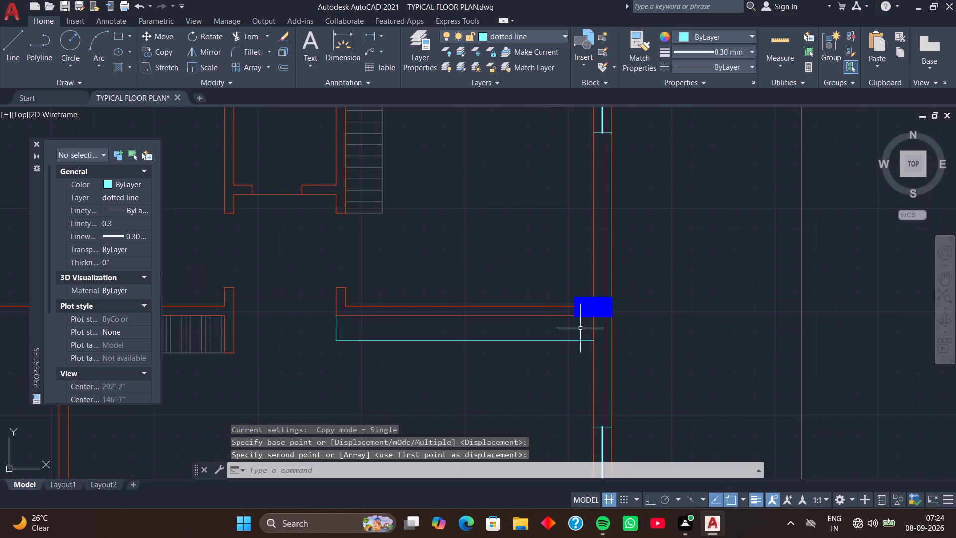
scroll(573, 330, down, 1)
middle_drag(571, 337, 674, 290)
middle_drag(582, 344, 732, 280)
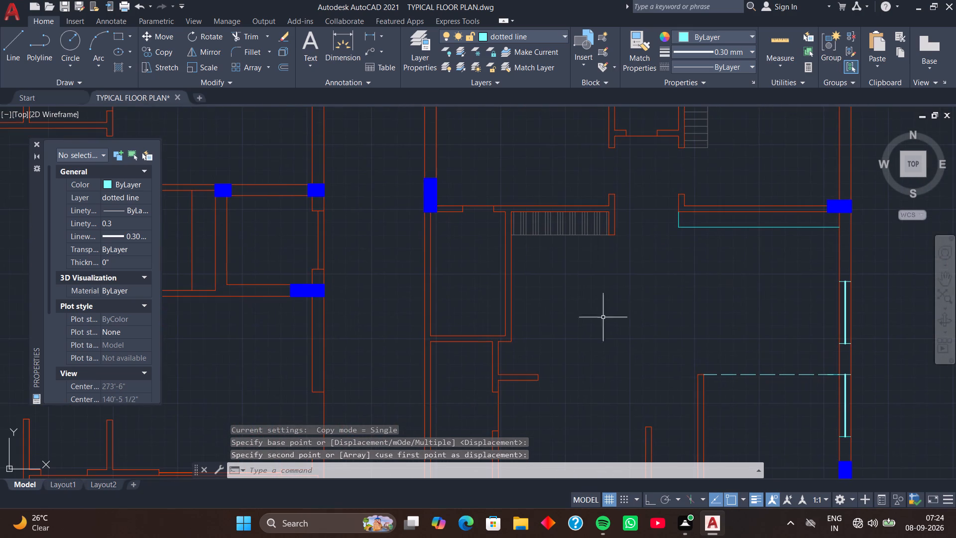
click(281, 278)
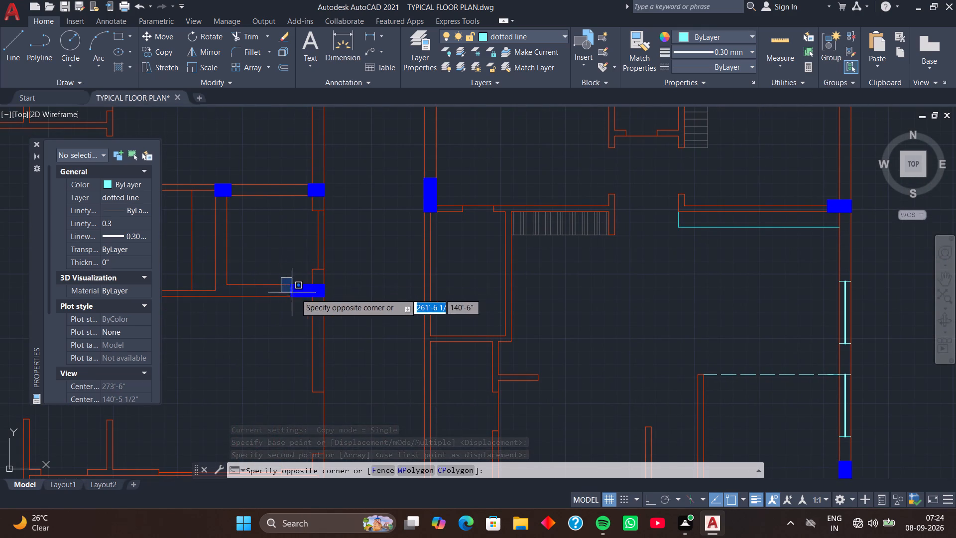
click(343, 302)
text(co)
key(space)
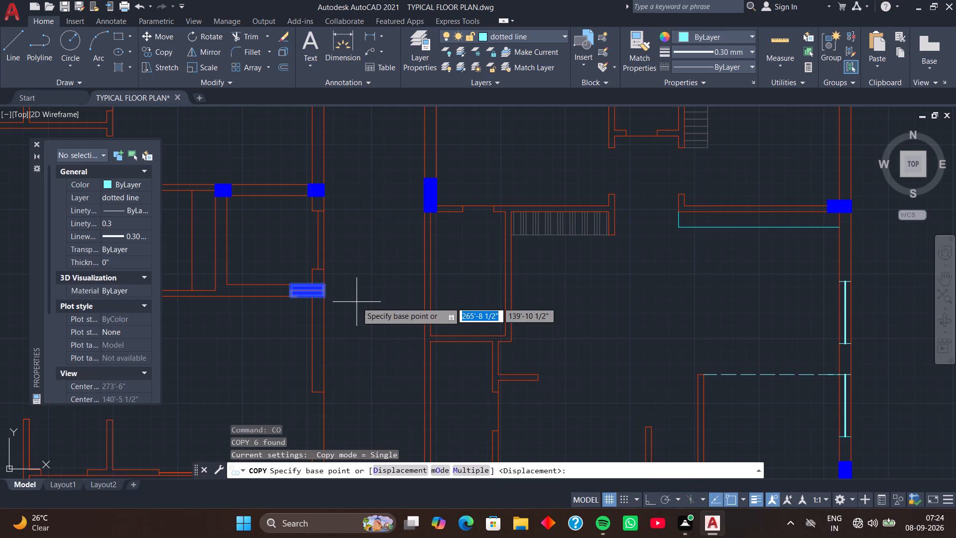
scroll(299, 302, up, 1)
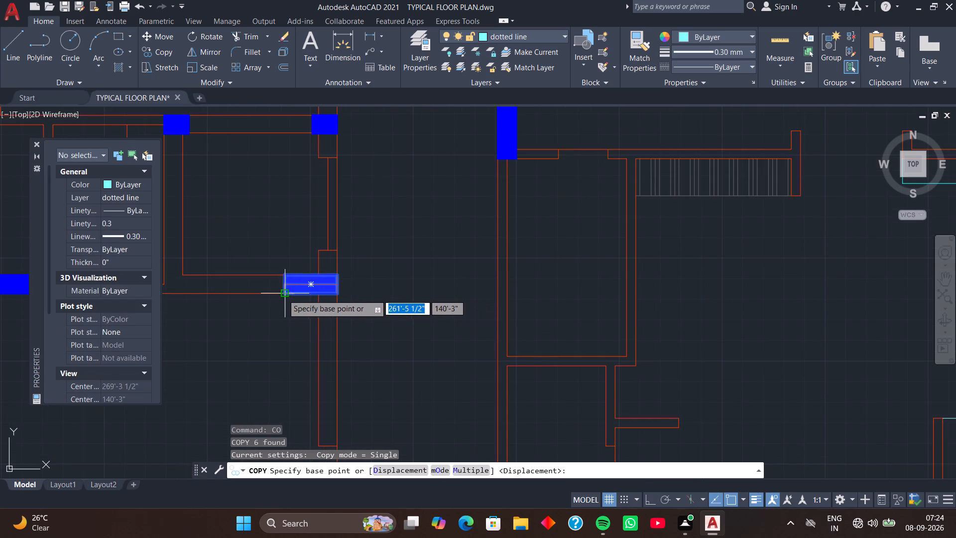
drag(283, 294, 287, 294)
scroll(516, 256, down, 3)
middle_drag(554, 251, 512, 271)
scroll(586, 254, up, 4)
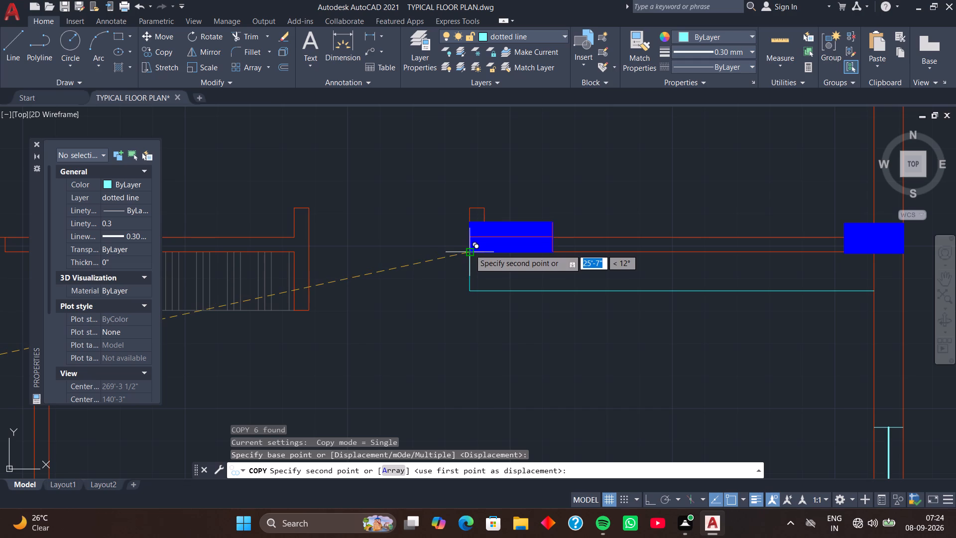
click(470, 250)
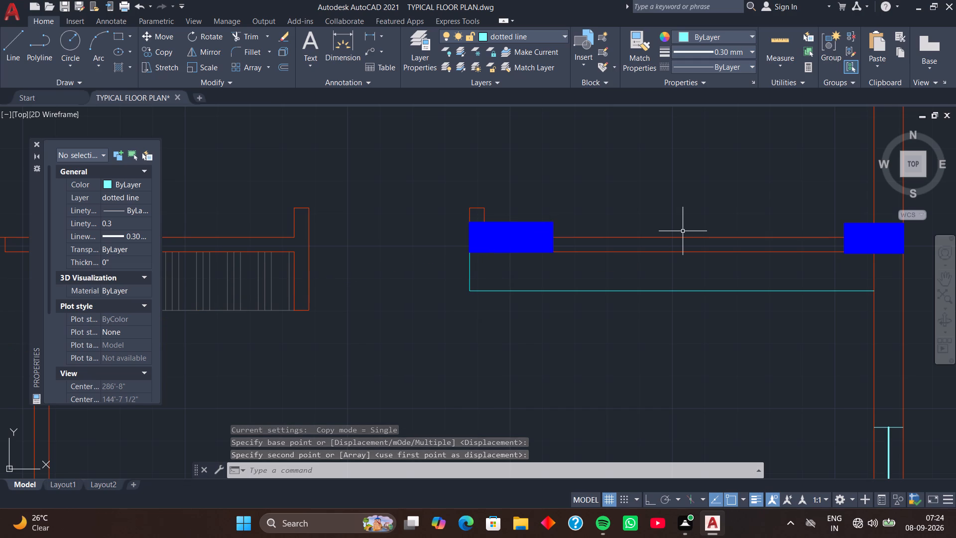
Copy the eastern unit's east-wall junction column to the north wall, its west edge on the narrow room's inner east face and top on the outer line.
scroll(687, 213, down, 1)
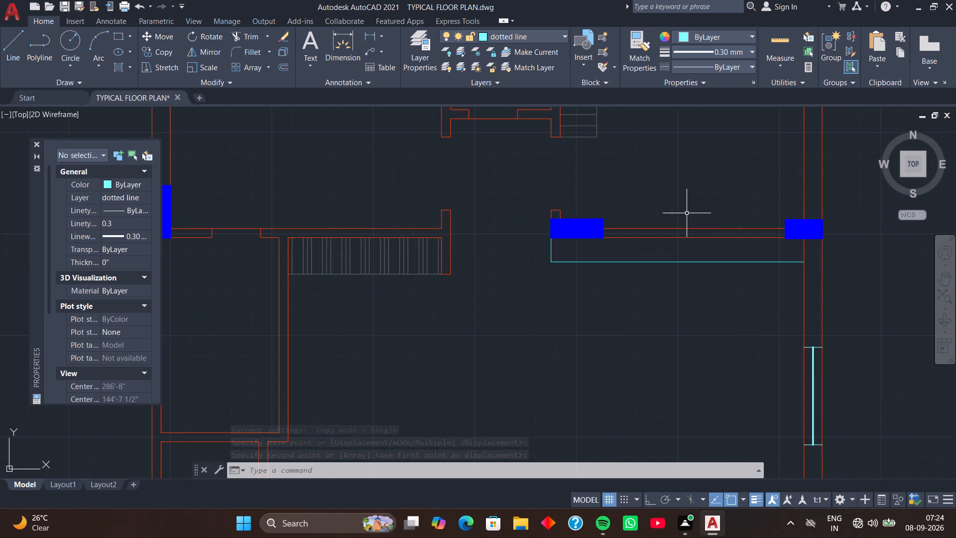
middle_drag(687, 199, 605, 323)
click(689, 321)
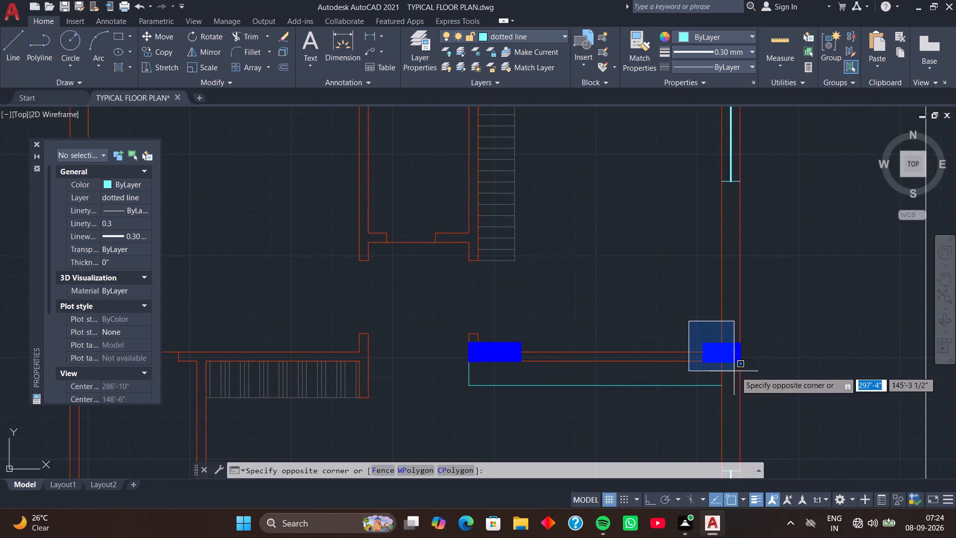
click(765, 374)
text(co)
key(space)
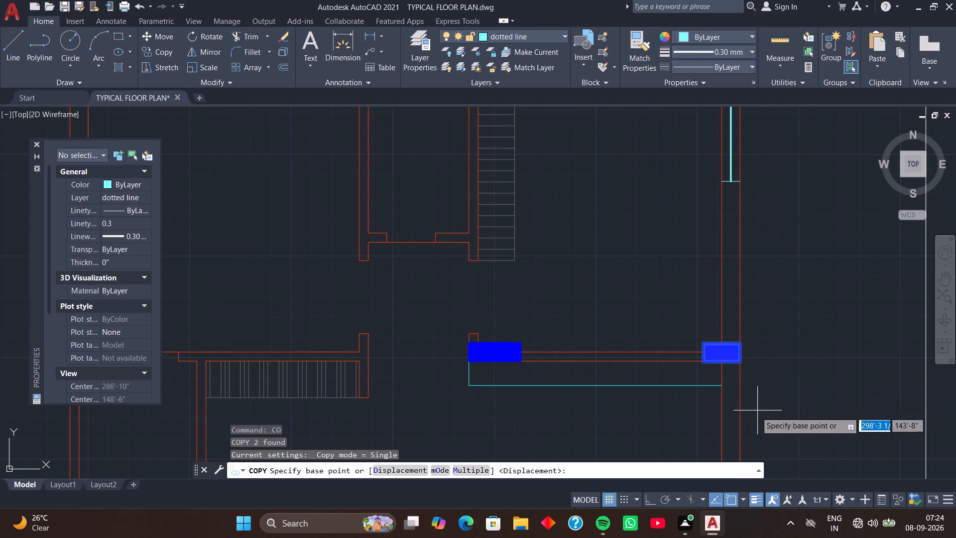
click(703, 365)
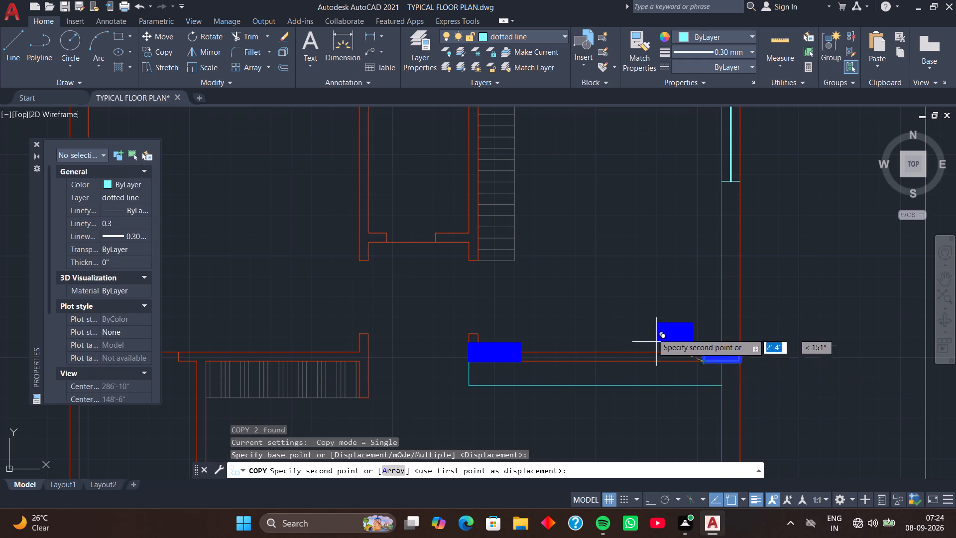
scroll(649, 329, down, 3)
middle_drag(603, 274, 630, 316)
scroll(629, 295, up, 7)
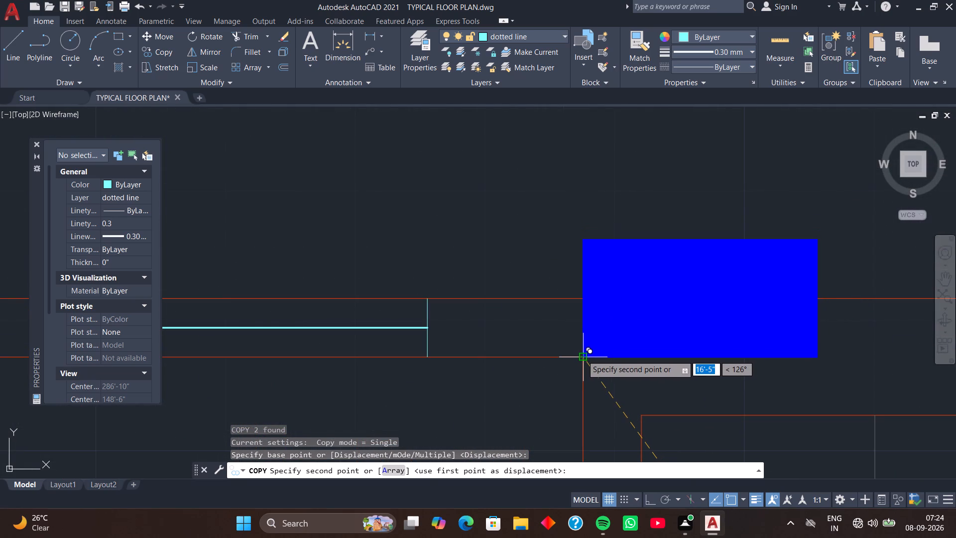
scroll(582, 355, down, 1)
middle_drag(582, 355, 582, 354)
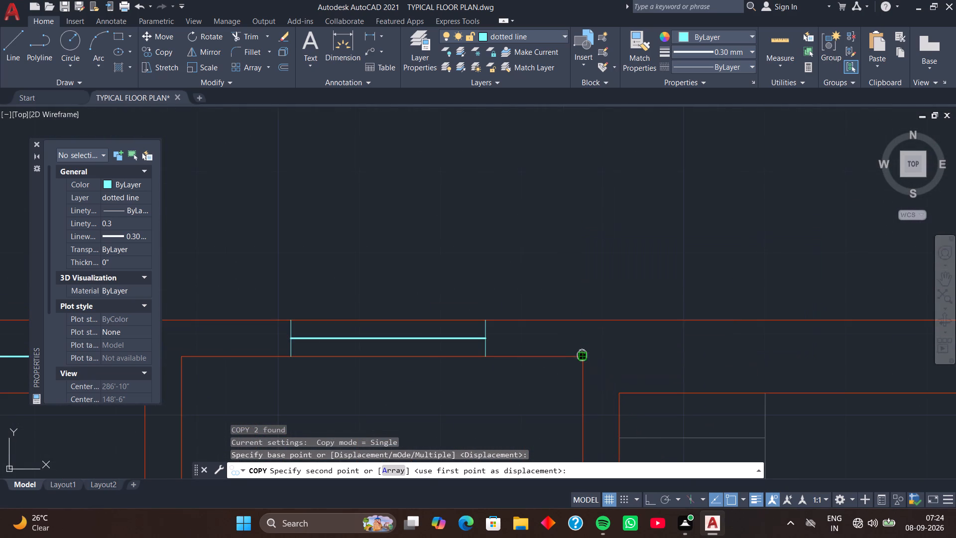
middle_drag(582, 354, 585, 309)
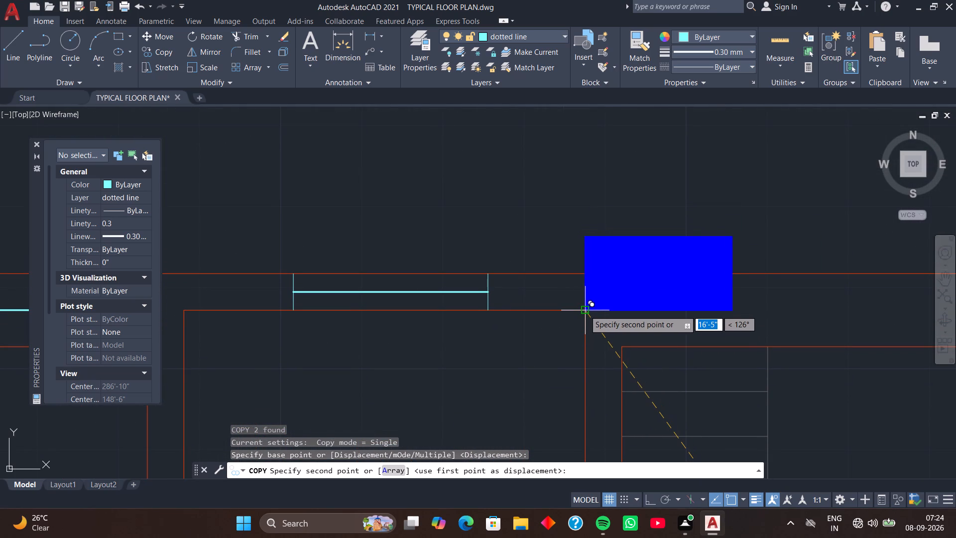
click(584, 347)
Move the spare small column below the plan to the eastern unit's northeast corner, its northeast corner where the outer wall lines meet.
scroll(686, 340, down, 3)
middle_drag(706, 377, 618, 259)
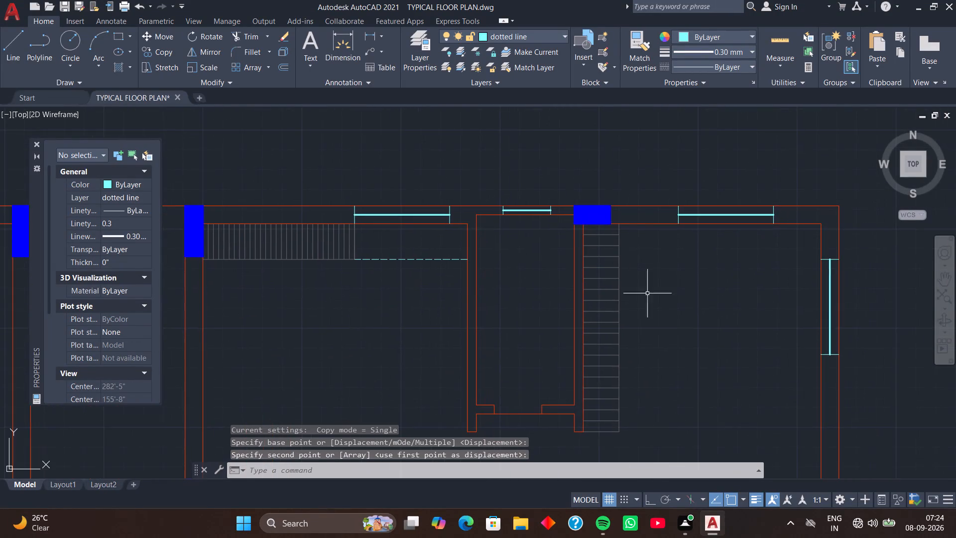
scroll(681, 319, down, 1)
middle_drag(691, 375, 681, 169)
middle_drag(672, 311, 721, 121)
middle_drag(652, 275, 789, 96)
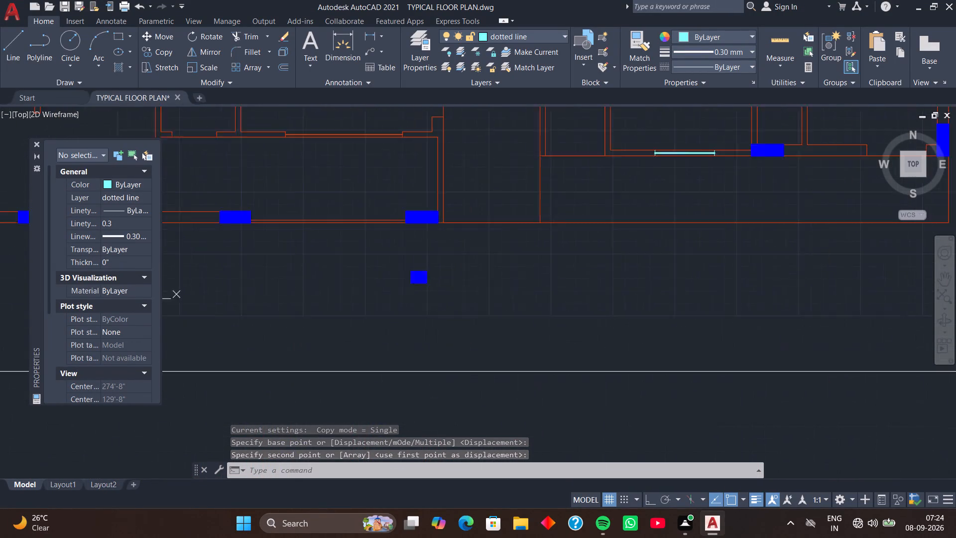
middle_drag(789, 96, 797, 83)
drag(414, 238, 425, 256)
click(469, 273)
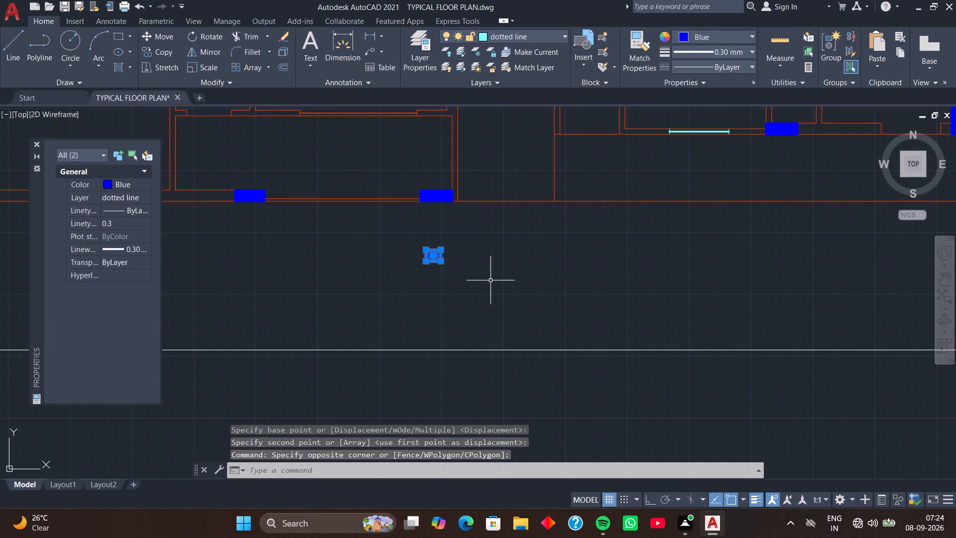
text(m)
key(space)
scroll(434, 248, up, 1)
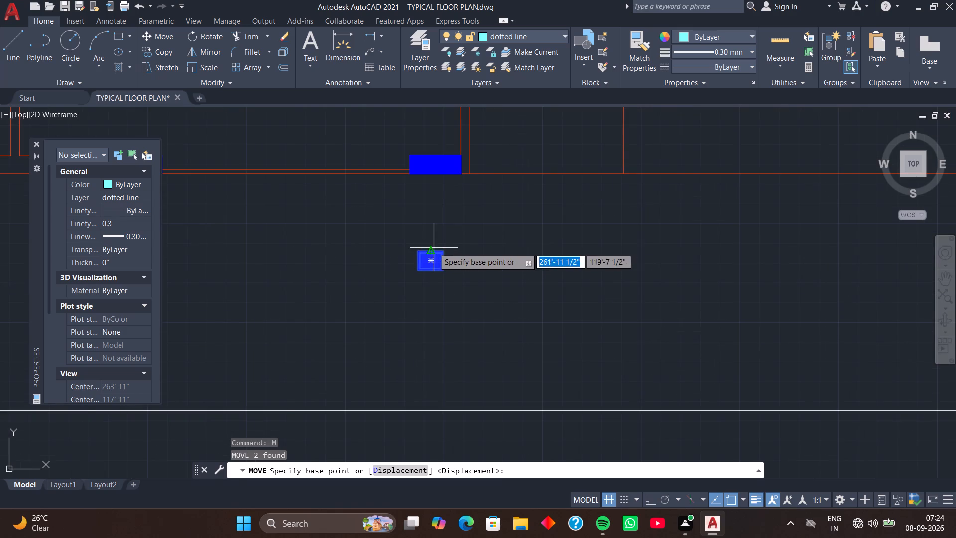
click(444, 248)
scroll(548, 200, down, 3)
middle_drag(676, 164, 622, 281)
middle_drag(675, 171, 651, 244)
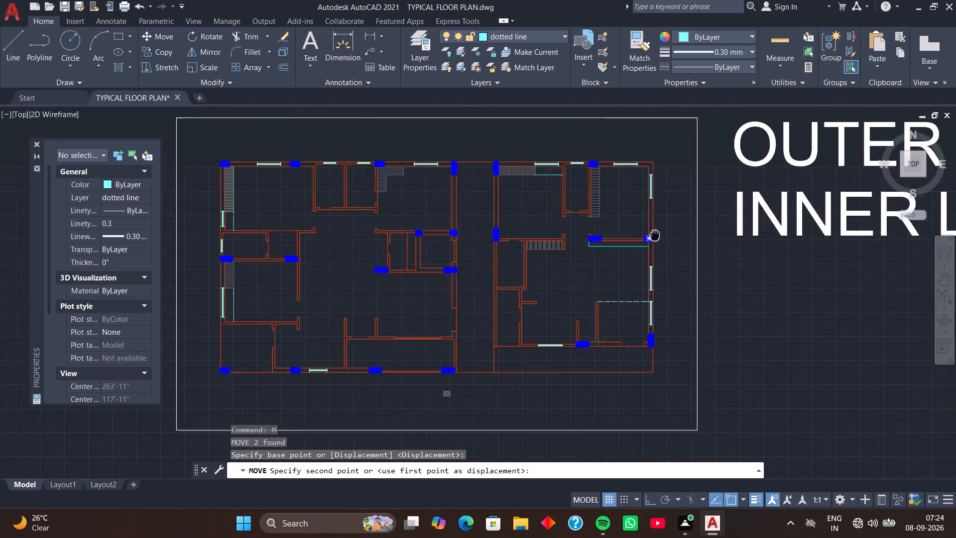
middle_drag(651, 244, 637, 296)
scroll(626, 240, up, 6)
middle_drag(639, 210, 566, 345)
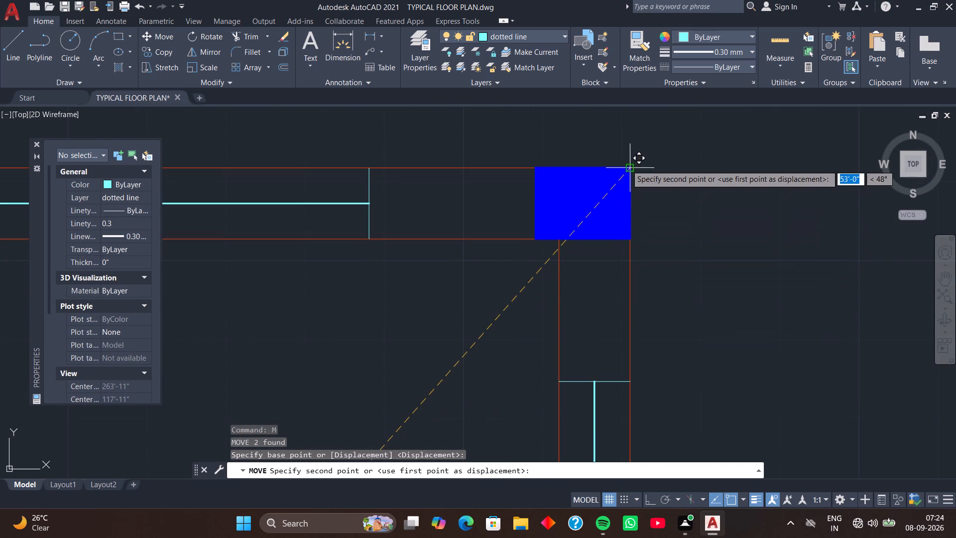
click(626, 165)
Review the column placement across the whole plan and along the north walls of both units.
scroll(693, 198, down, 4)
middle_drag(687, 292, 666, 223)
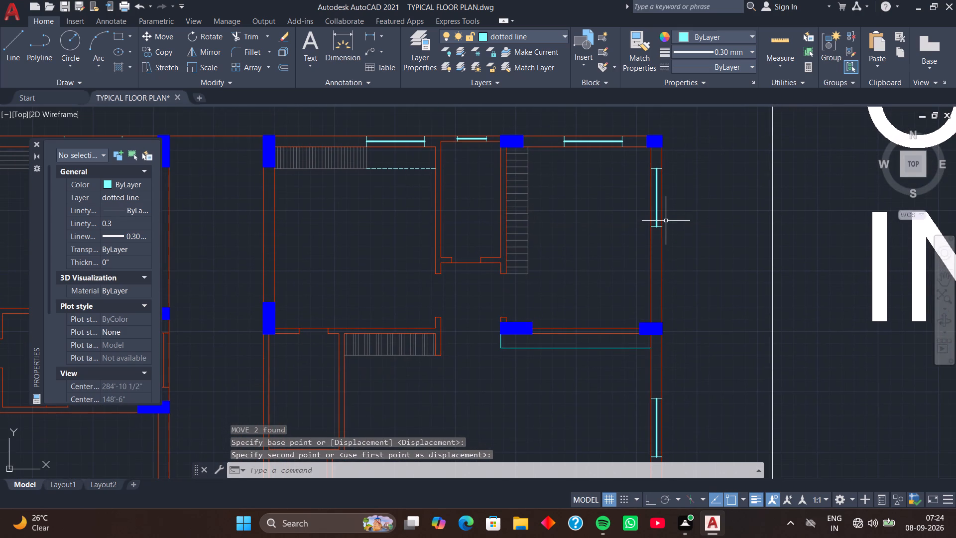
scroll(663, 222, down, 3)
middle_drag(625, 274, 640, 238)
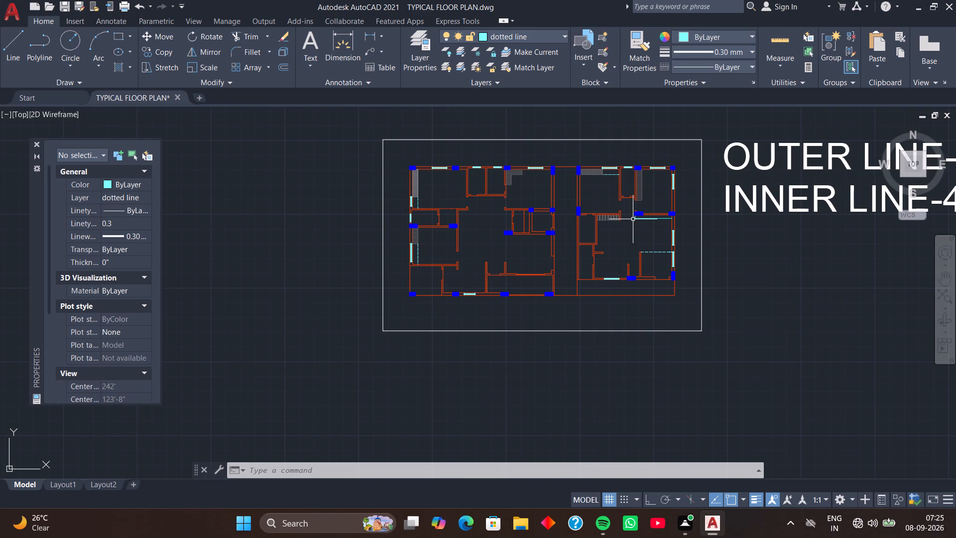
scroll(569, 184, up, 2)
middle_drag(551, 185, 546, 277)
middle_drag(534, 248, 537, 286)
scroll(550, 293, up, 1)
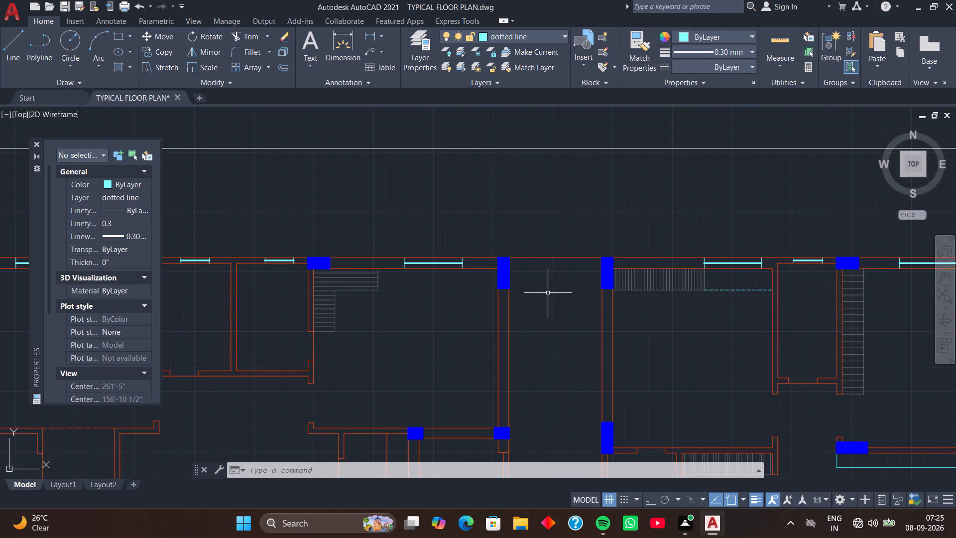
scroll(548, 293, down, 1)
middle_drag(548, 292, 549, 299)
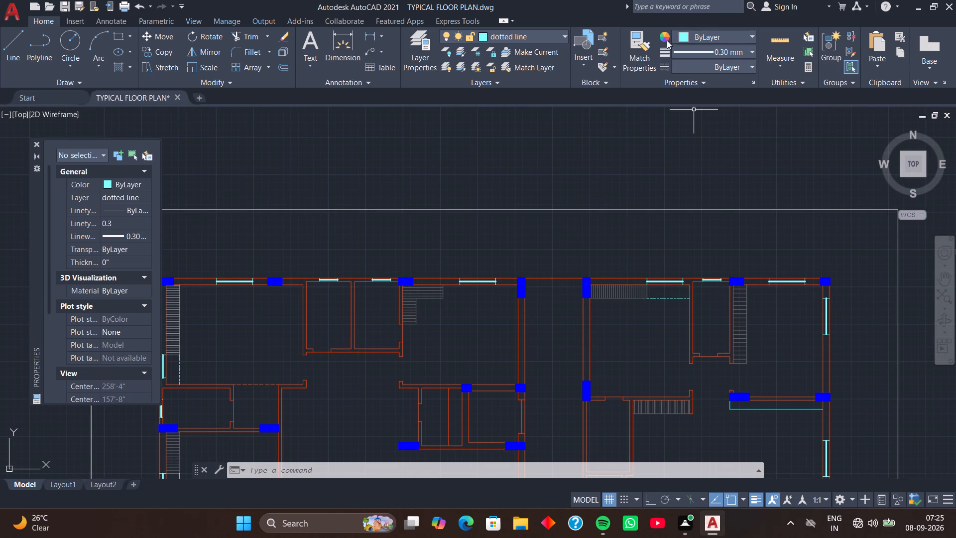
On the stairs layer, draw a 6'-6" line along the outer wall line between the two north-wall columns of the central bay.
click(560, 32)
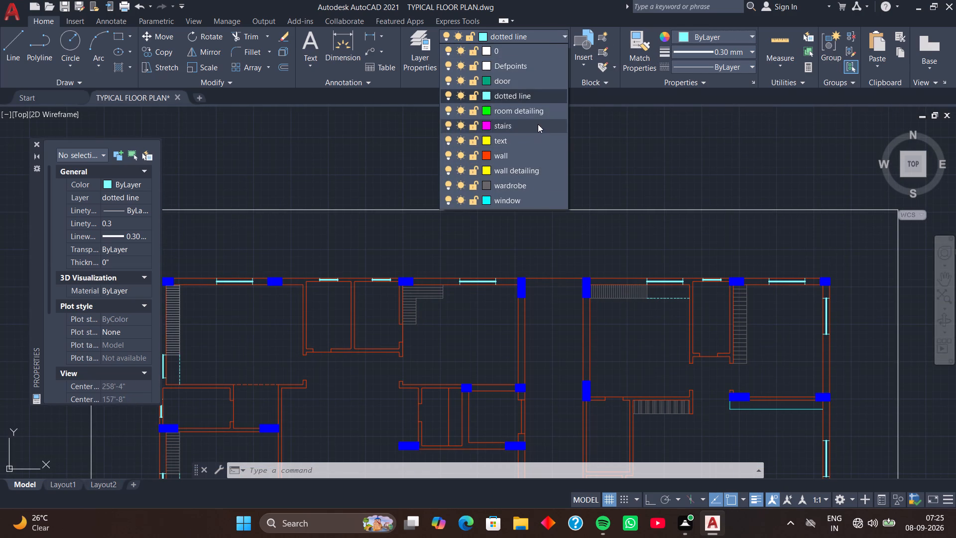
click(537, 128)
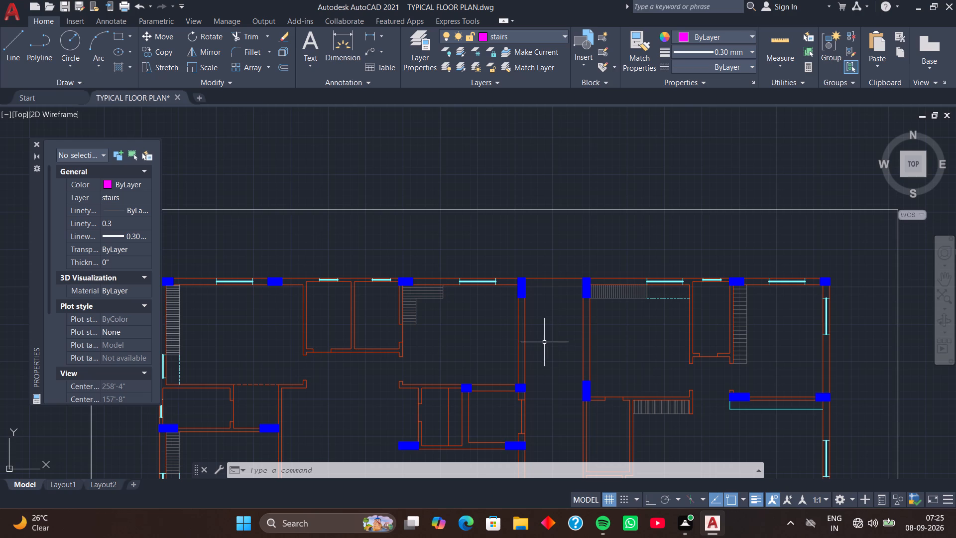
scroll(555, 291, up, 3)
middle_drag(540, 288, 542, 343)
middle_drag(540, 333, 540, 337)
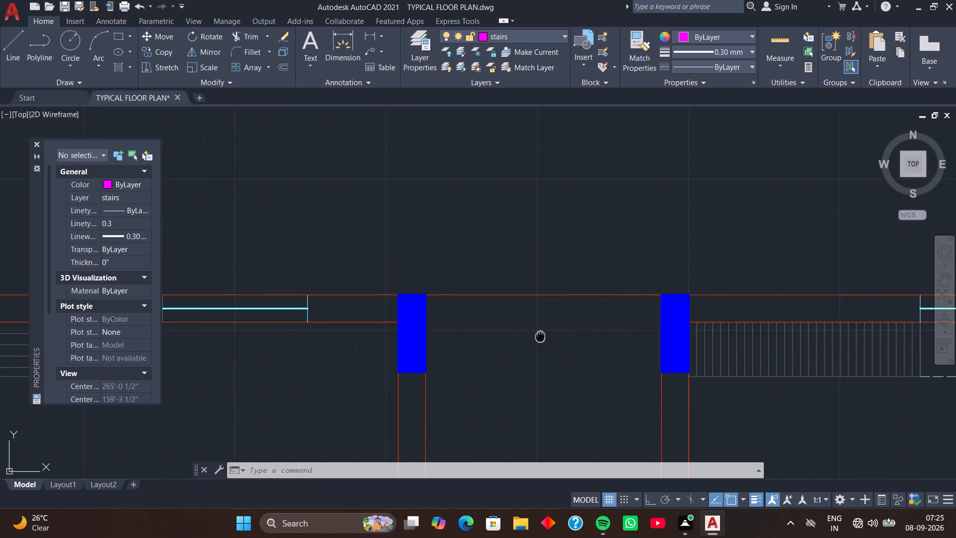
middle_drag(540, 337, 544, 360)
key(l)
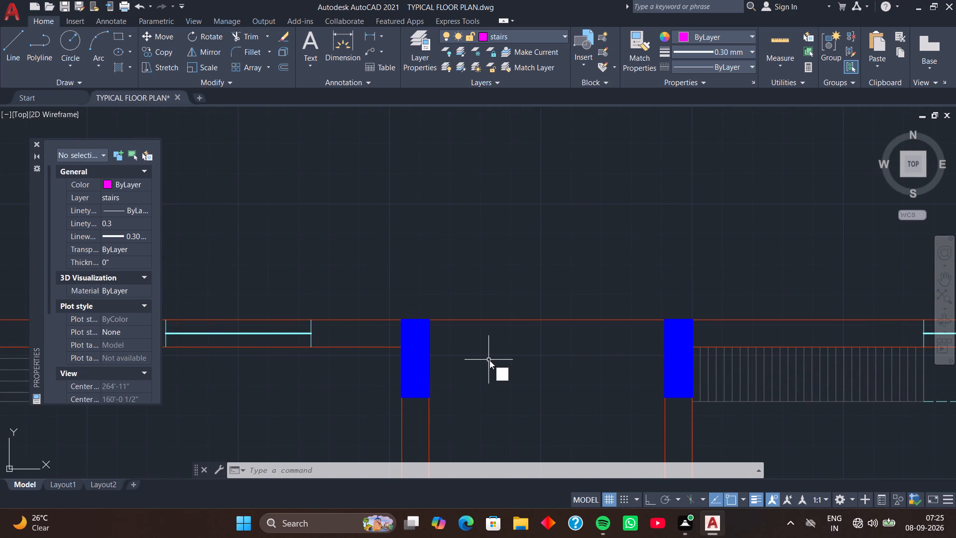
key(space)
click(428, 320)
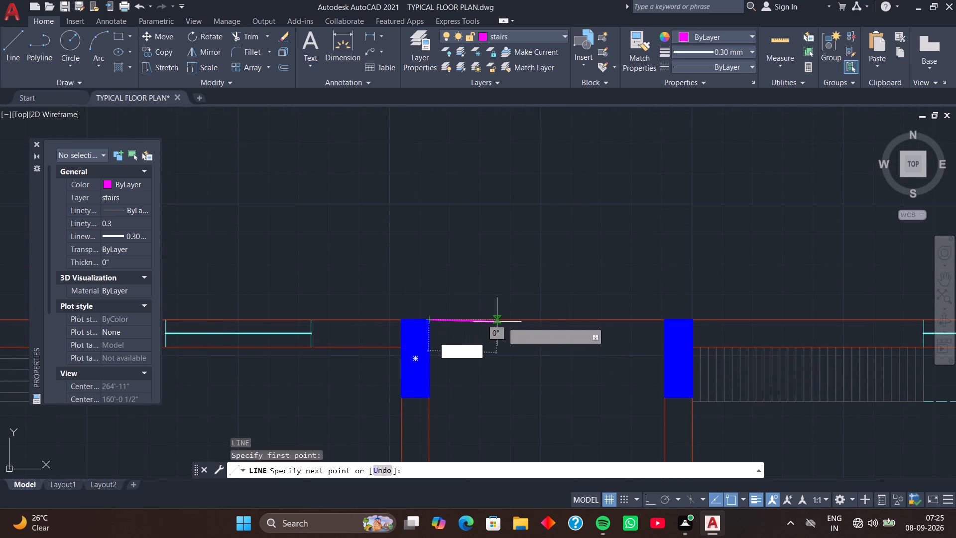
click(667, 321)
key(space)
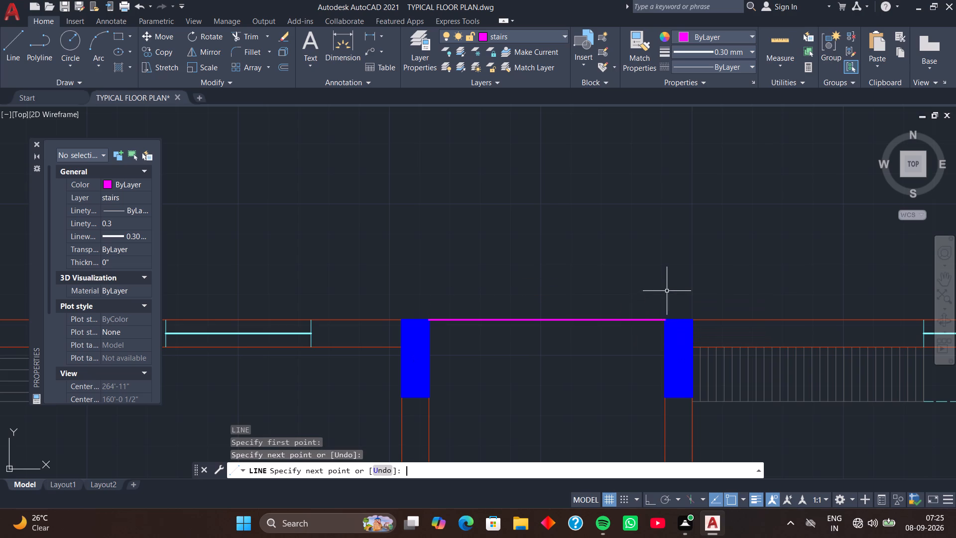
Set the new stair line's lineweight to ByLayer.
click(603, 318)
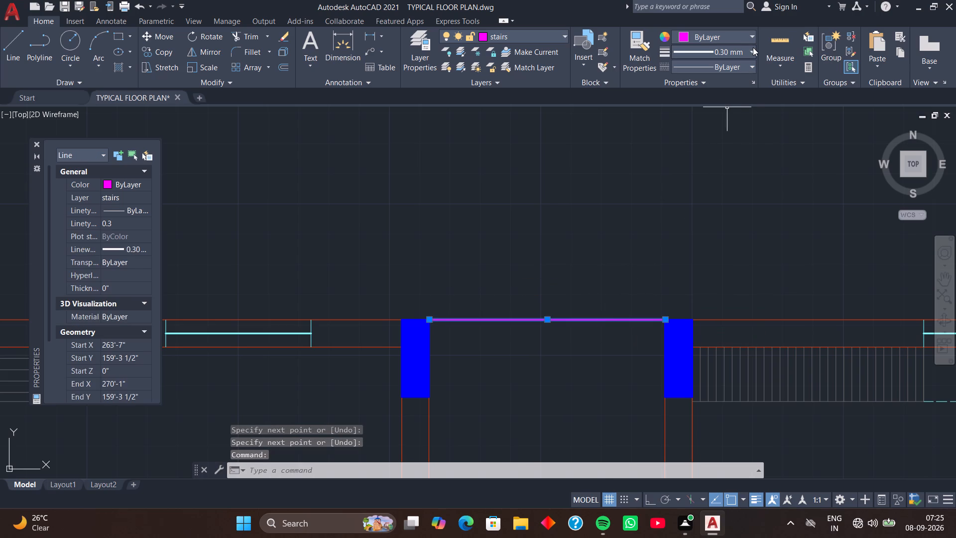
click(753, 47)
scroll(730, 75, up, 7)
click(723, 67)
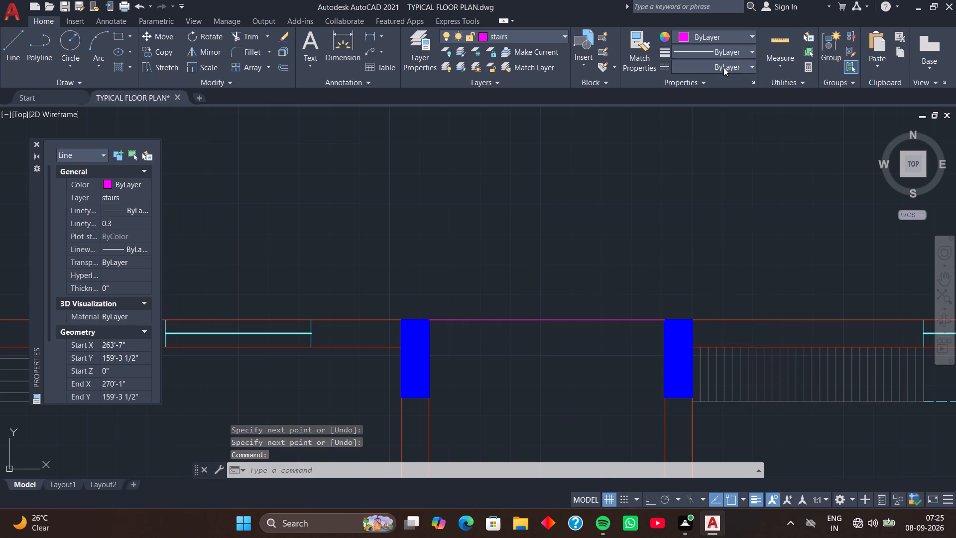
Move the stair line 3' south from the outer wall line to mark the landing edge.
click(547, 319)
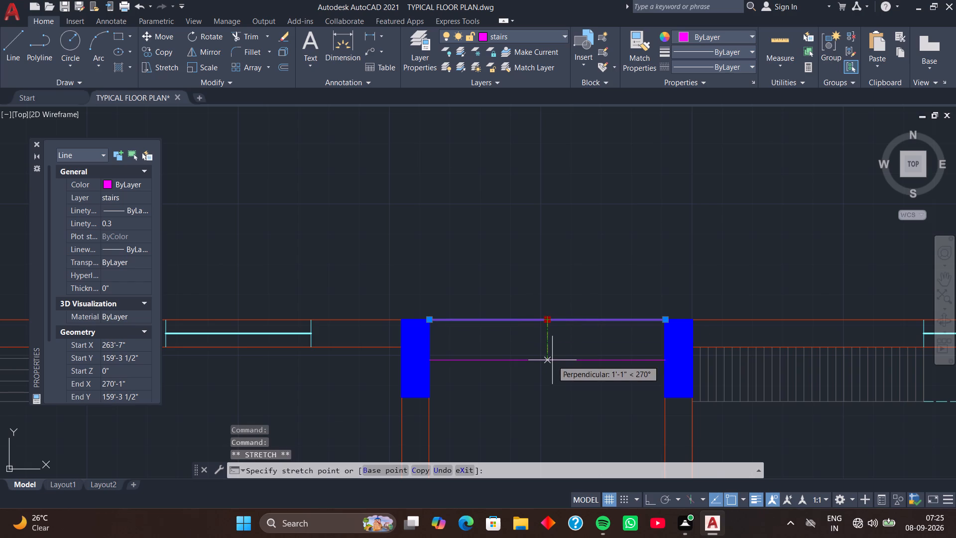
text(3')
key(Return)
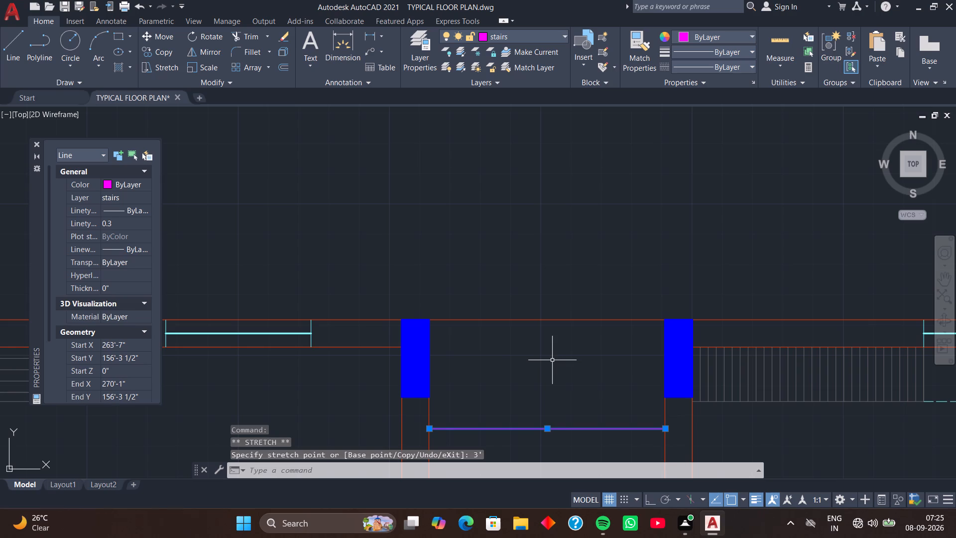
key(Escape)
Copy the landing line straight south to the bottom of the bay's east-wall junction column, snapping to the wall corner beneath it.
scroll(552, 360, down, 1)
middle_drag(555, 366, 544, 325)
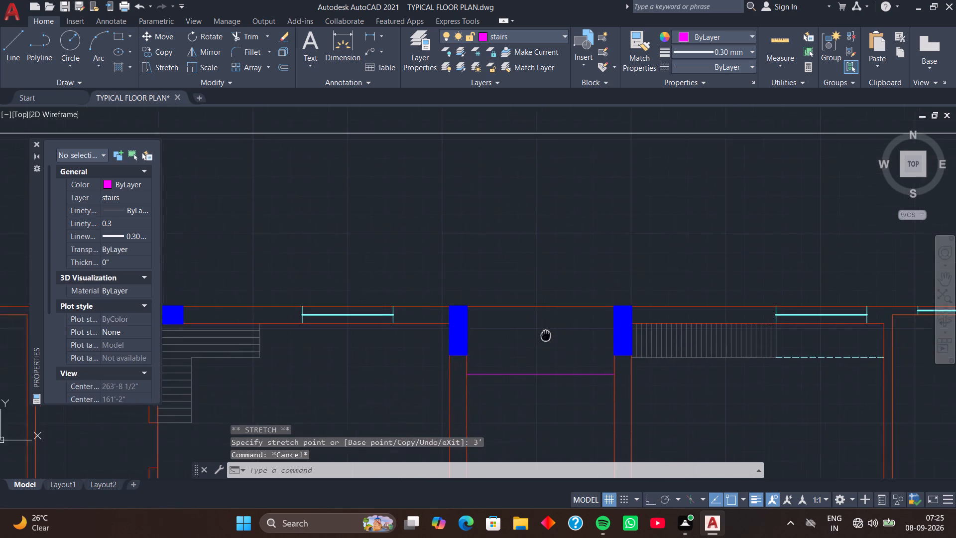
middle_drag(544, 325, 542, 264)
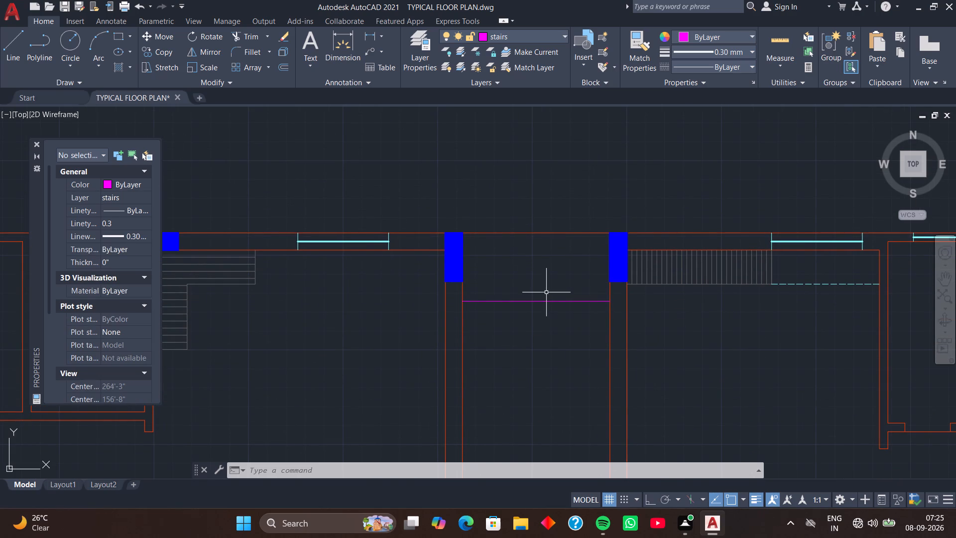
click(552, 301)
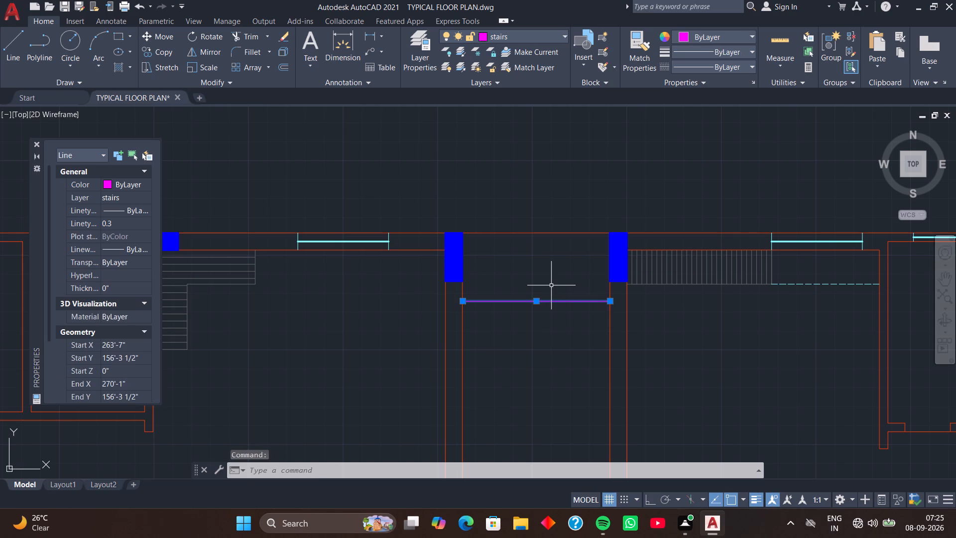
key(c)
key(o)
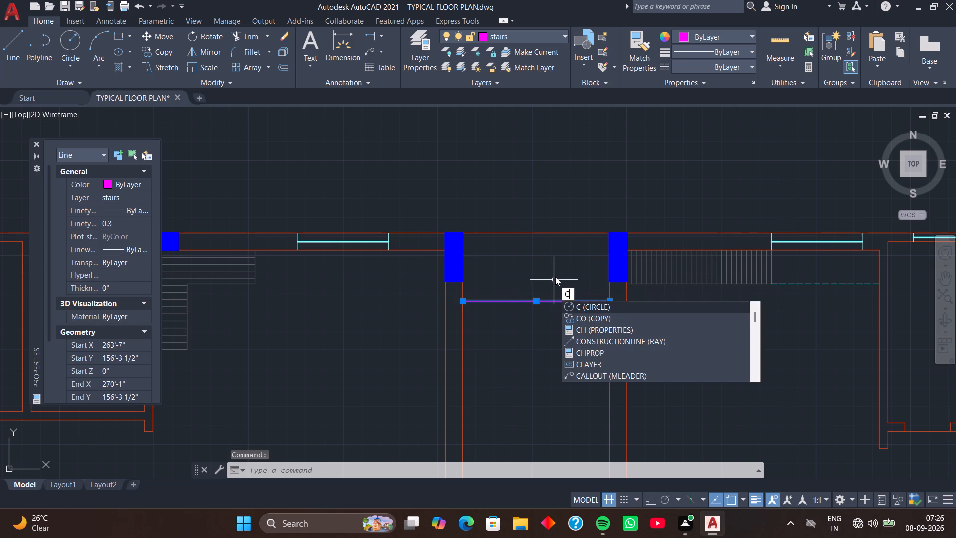
key(space)
click(612, 301)
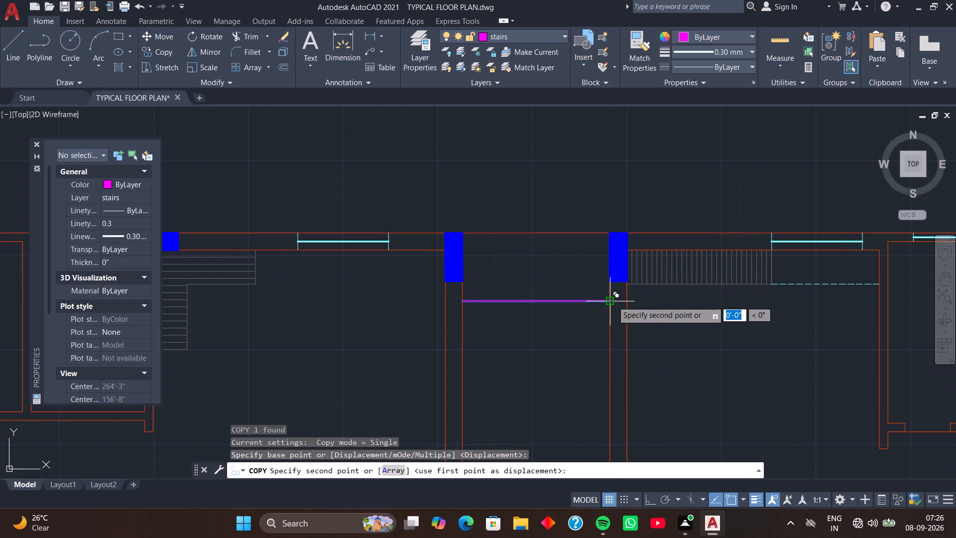
scroll(626, 388, down, 3)
key(F8)
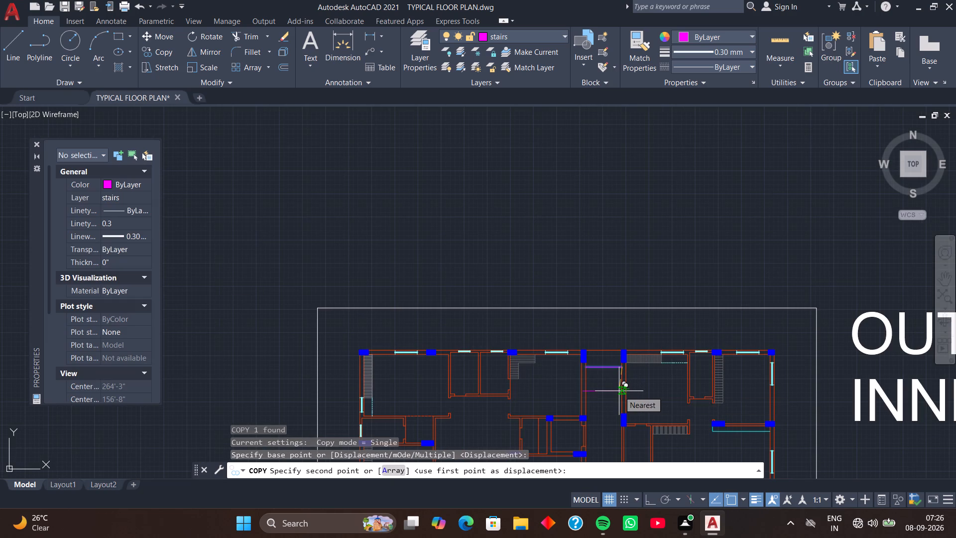
middle_drag(617, 408, 604, 315)
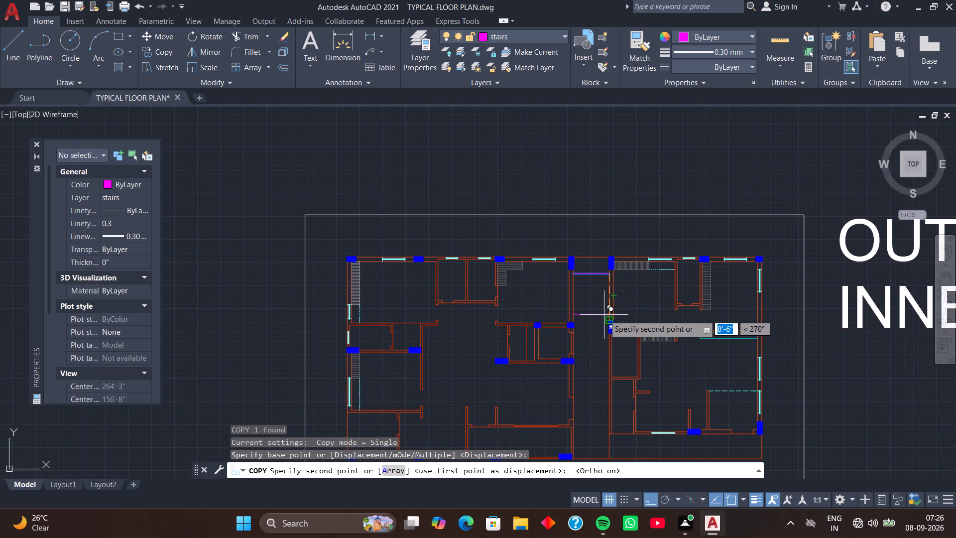
scroll(604, 318, up, 4)
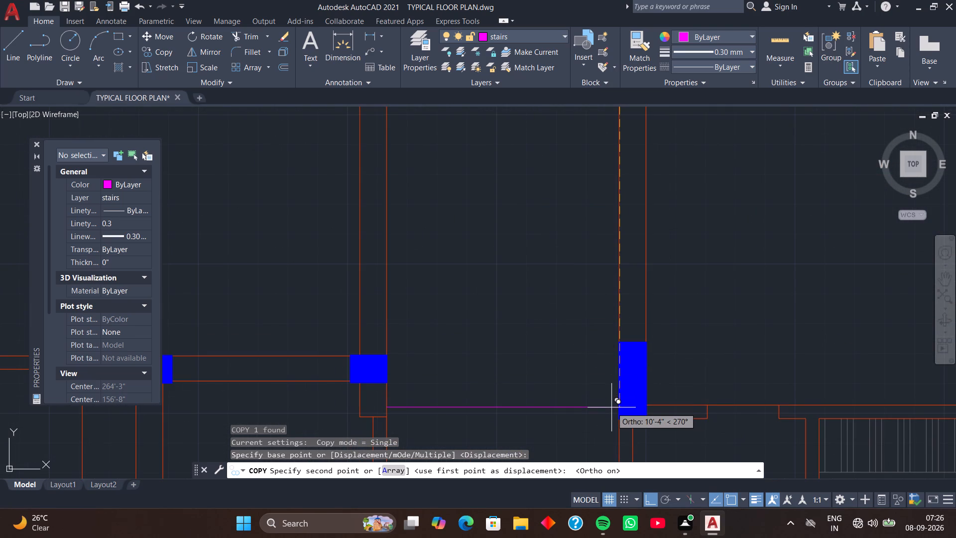
scroll(611, 409, up, 2)
middle_drag(612, 413, 596, 294)
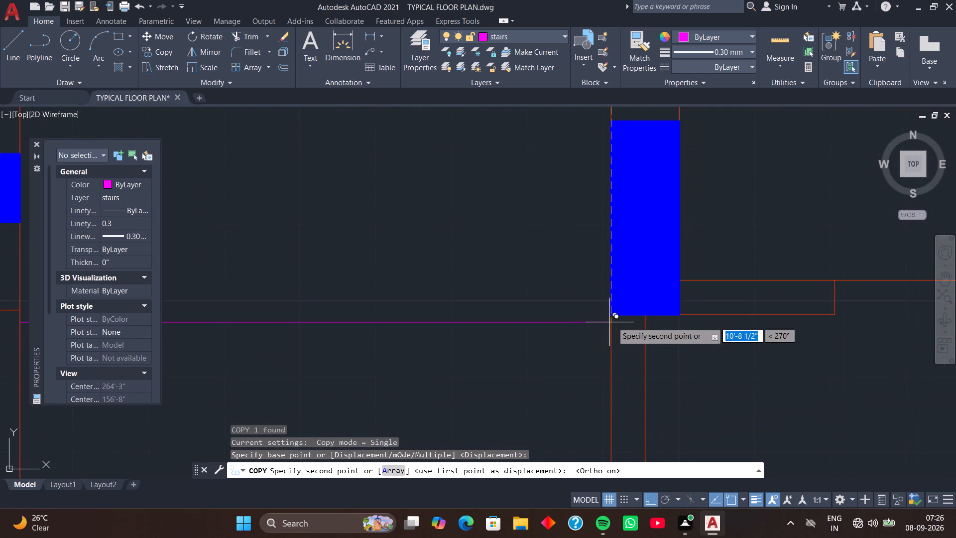
scroll(643, 315, up, 3)
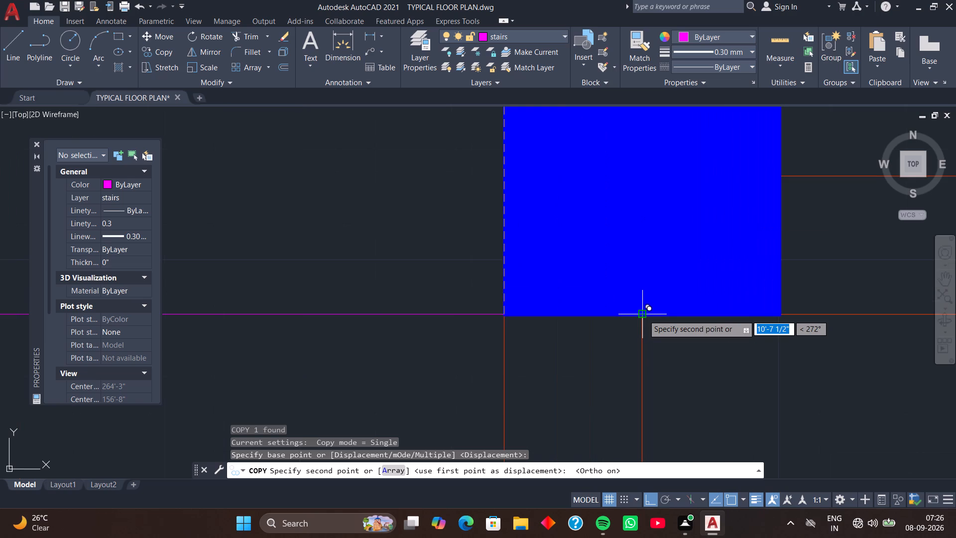
click(641, 317)
Move the copied line horizontally west so its west end meets the inner face of the bay's west wall.
scroll(420, 375, down, 3)
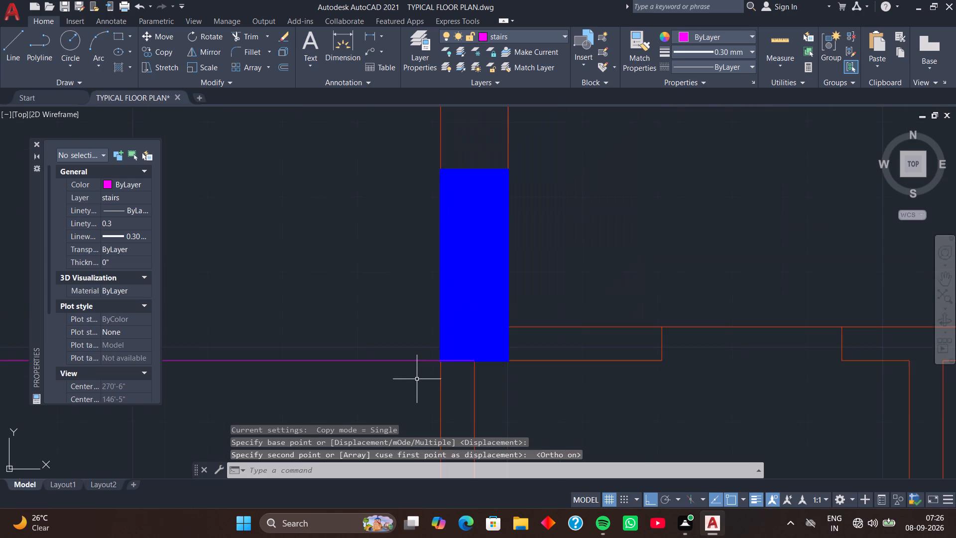
scroll(491, 348, up, 3)
scroll(476, 356, down, 2)
middle_drag(417, 403, 607, 276)
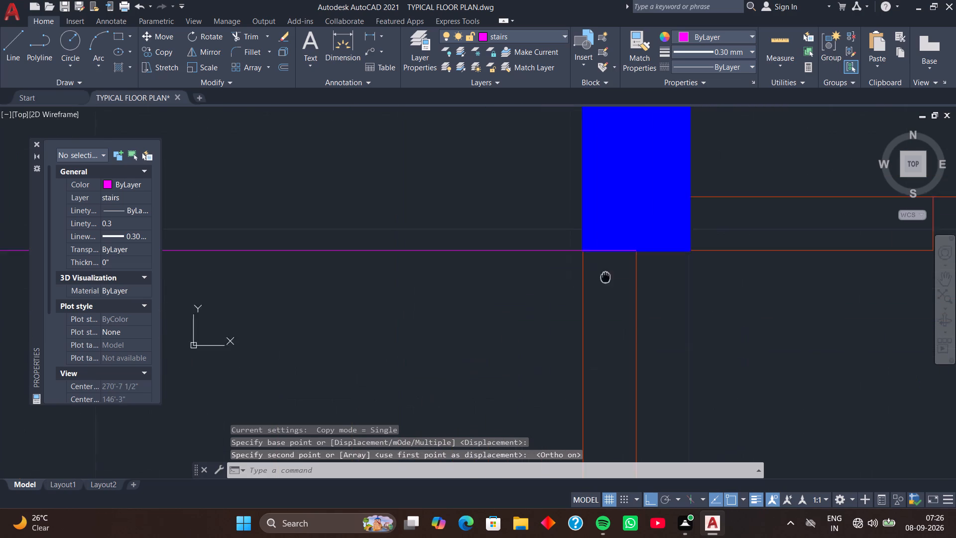
middle_drag(607, 276, 608, 275)
scroll(483, 316, down, 3)
middle_drag(460, 326, 588, 284)
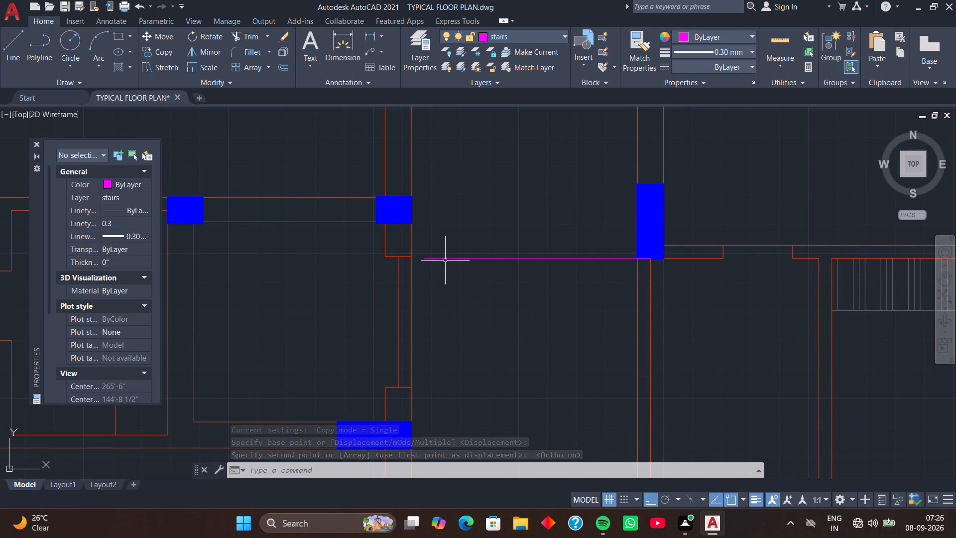
scroll(445, 260, up, 2)
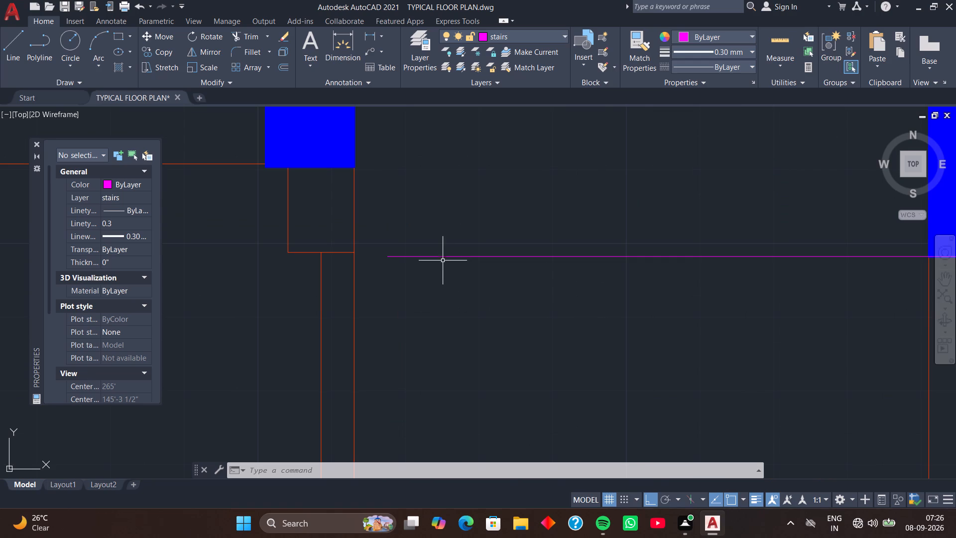
click(443, 255)
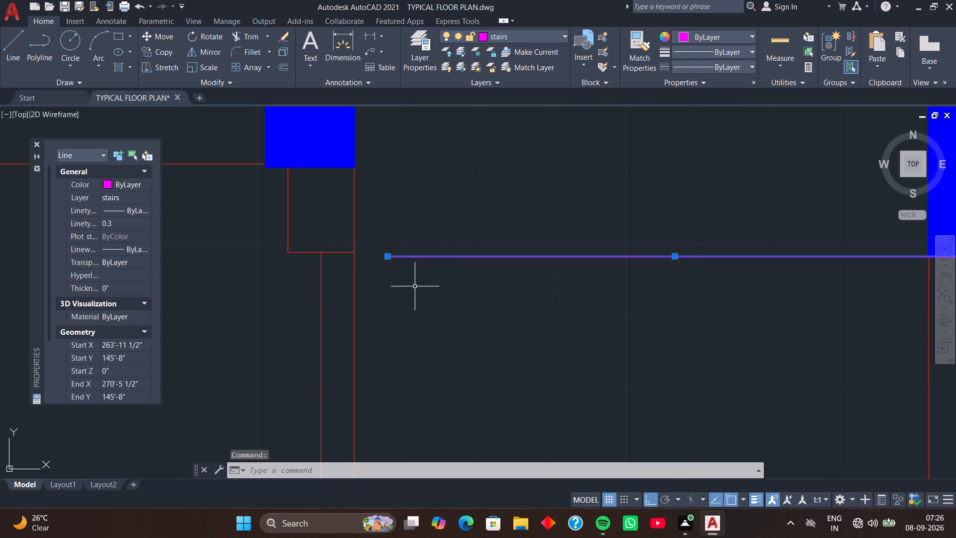
text(m)
key(space)
click(388, 258)
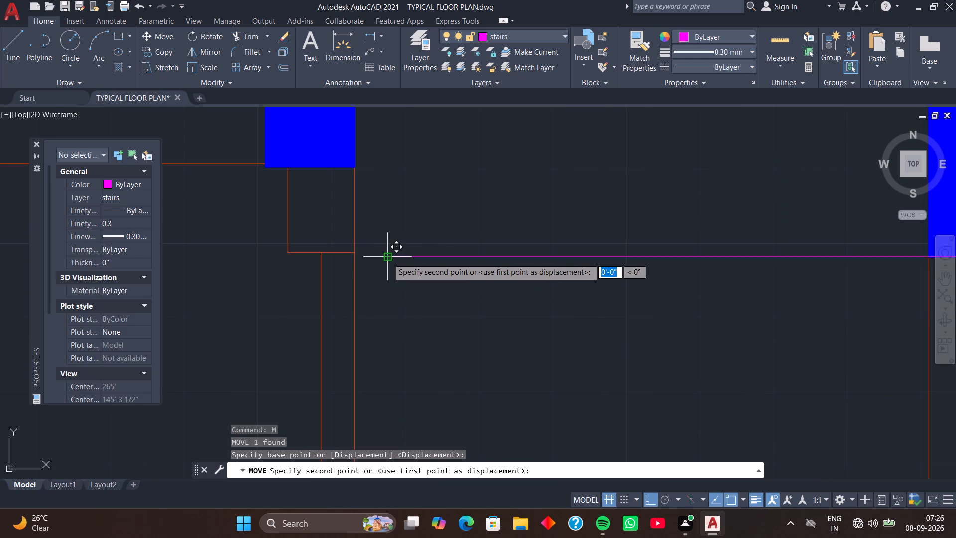
click(356, 258)
Array-copy the upper landing line straight south as 12 items, fitted between it and the lower line at the column's bottom corner.
scroll(421, 281, down, 2)
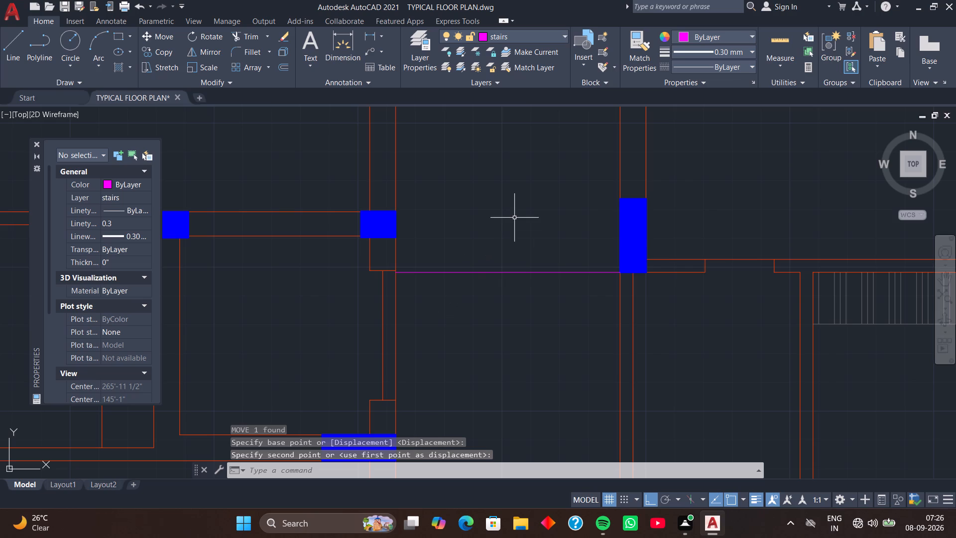
scroll(514, 218, down, 2)
middle_drag(513, 204, 504, 307)
middle_drag(491, 281, 482, 259)
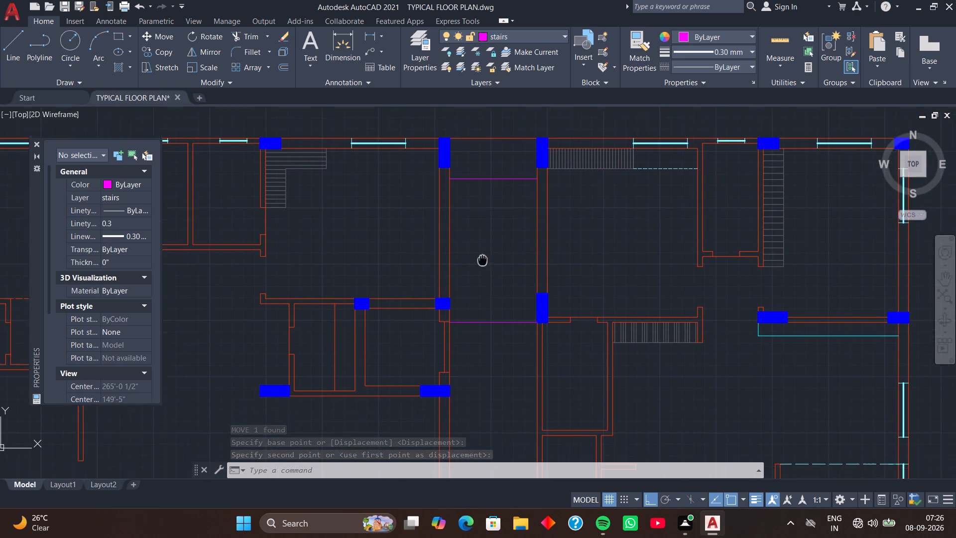
middle_drag(482, 259, 478, 246)
middle_drag(479, 245, 475, 338)
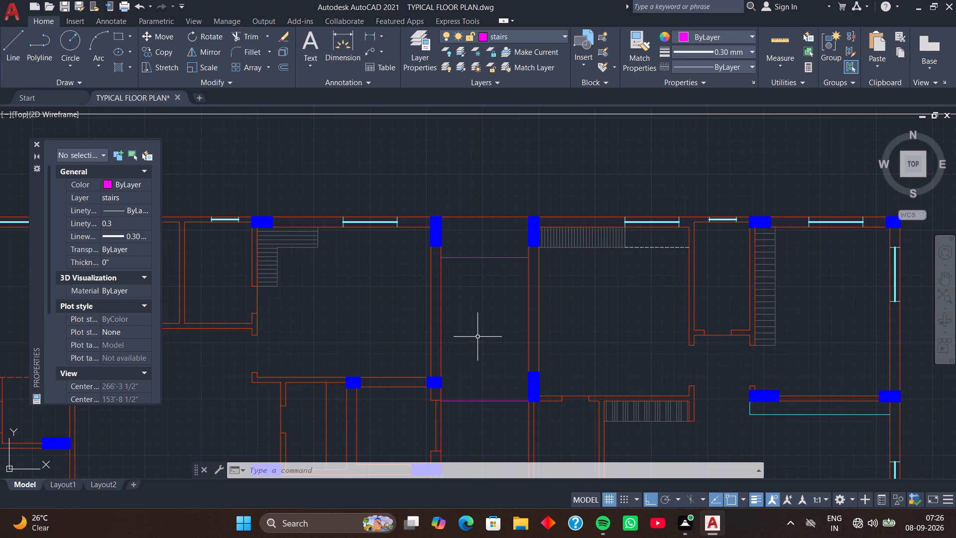
click(487, 257)
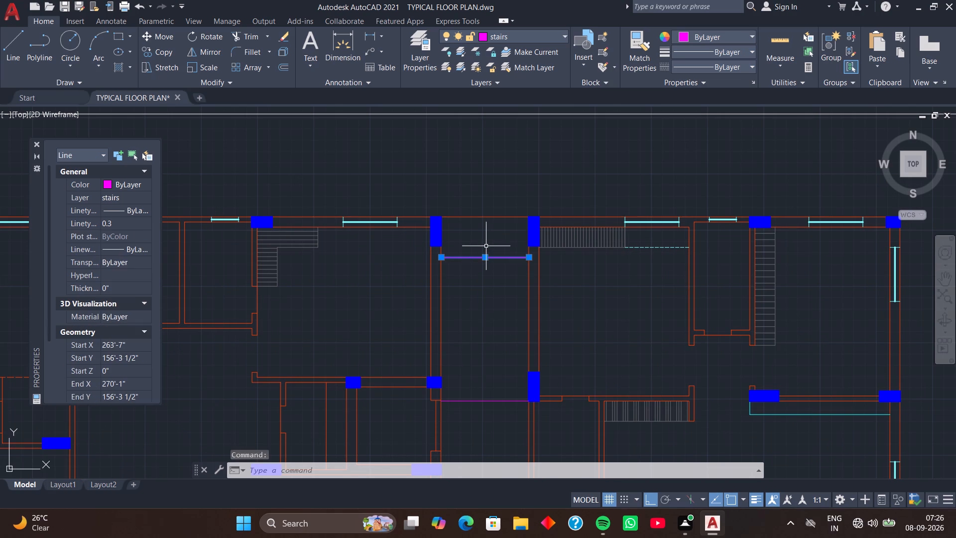
text(co)
key(space)
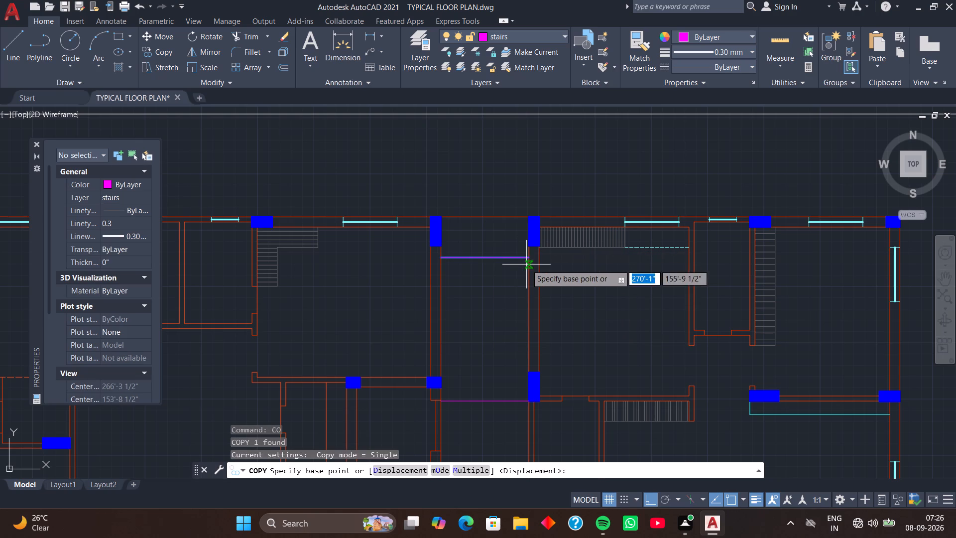
click(529, 258)
text(ar)
key(space)
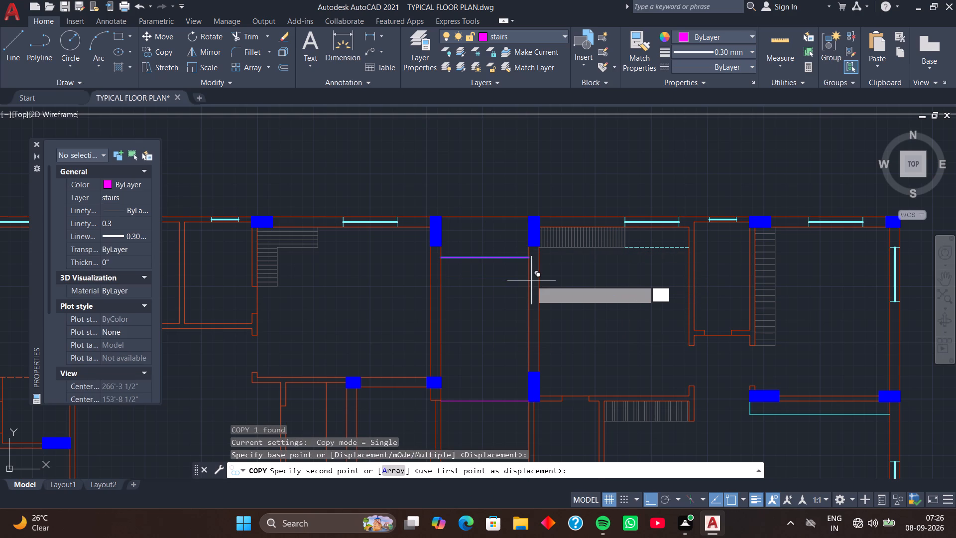
text(12)
key(Return)
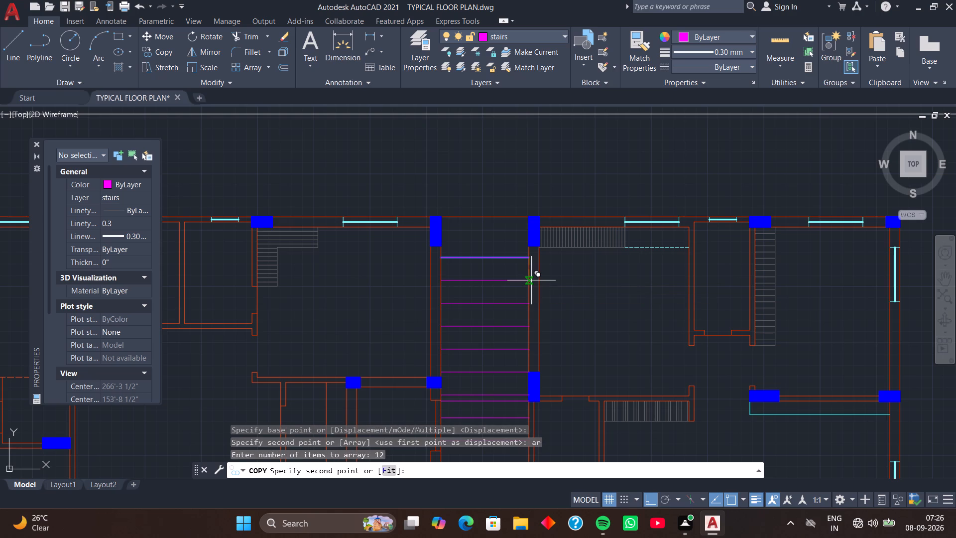
text(f)
key(space)
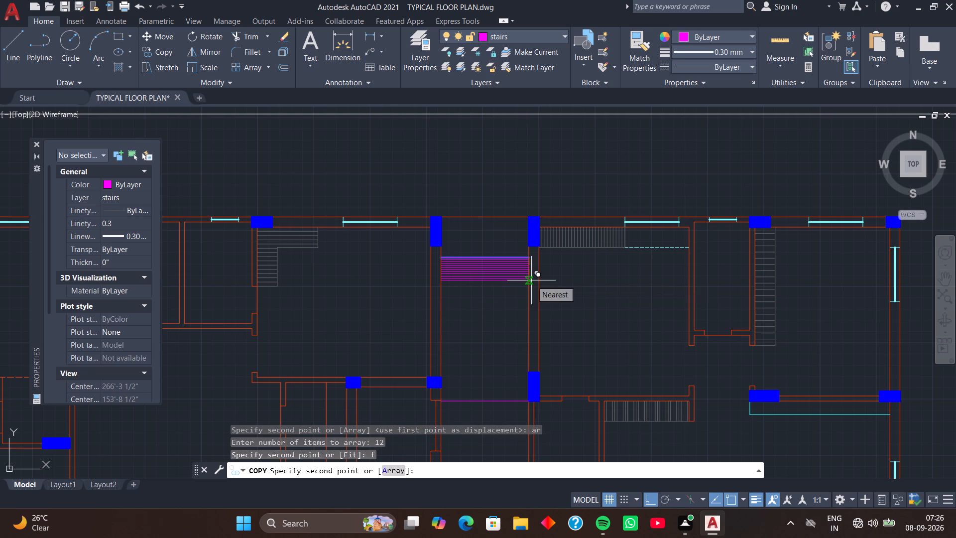
middle_drag(522, 350, 520, 254)
scroll(515, 278, up, 2)
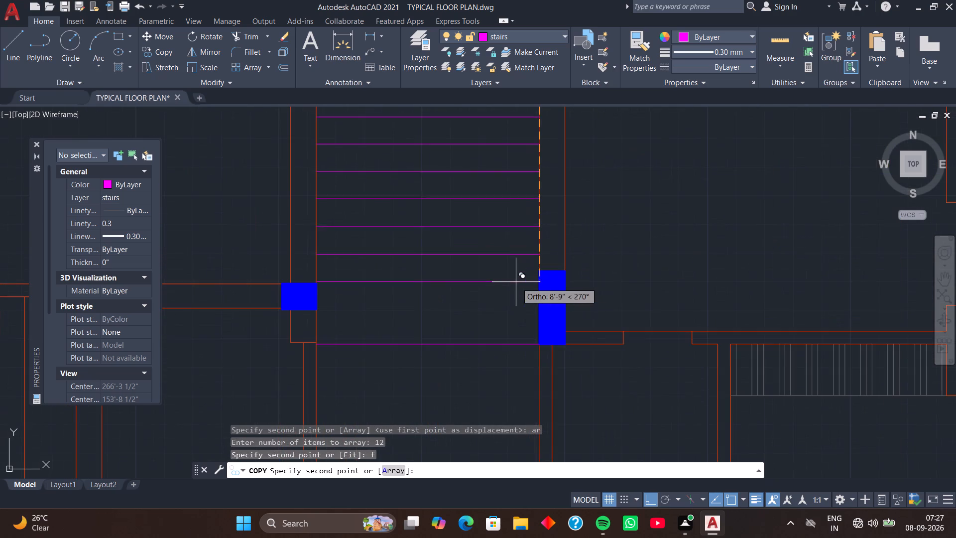
click(536, 344)
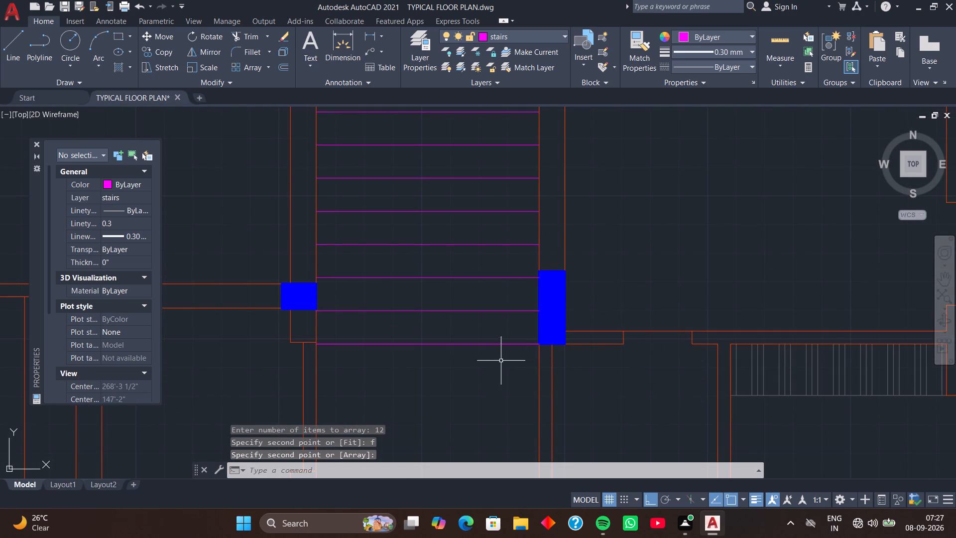
Delete the duplicate stair line lying over the lowest tread line.
click(489, 344)
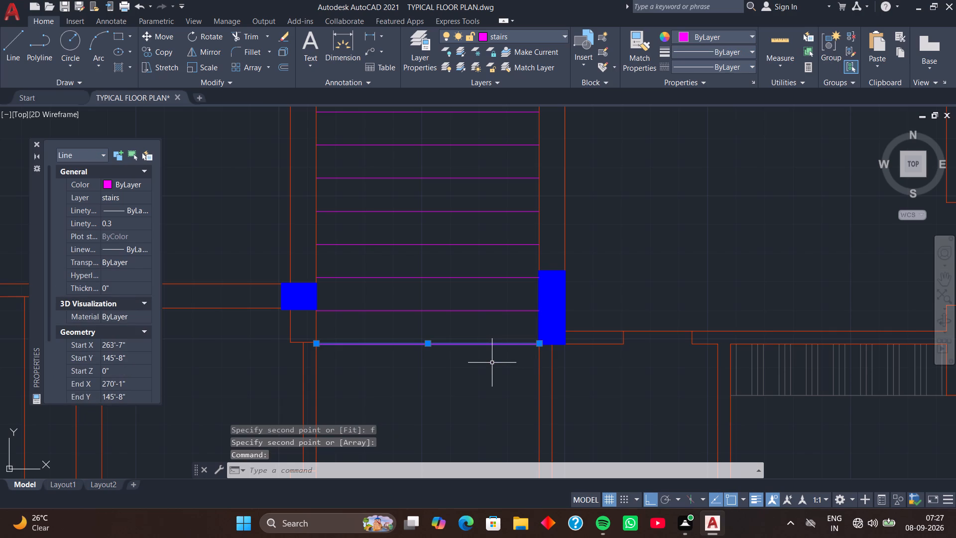
key(Delete)
Check the spacing between two adjacent tread lines with a temporary linear dimension, erasing it once read.
middle_drag(480, 274, 465, 365)
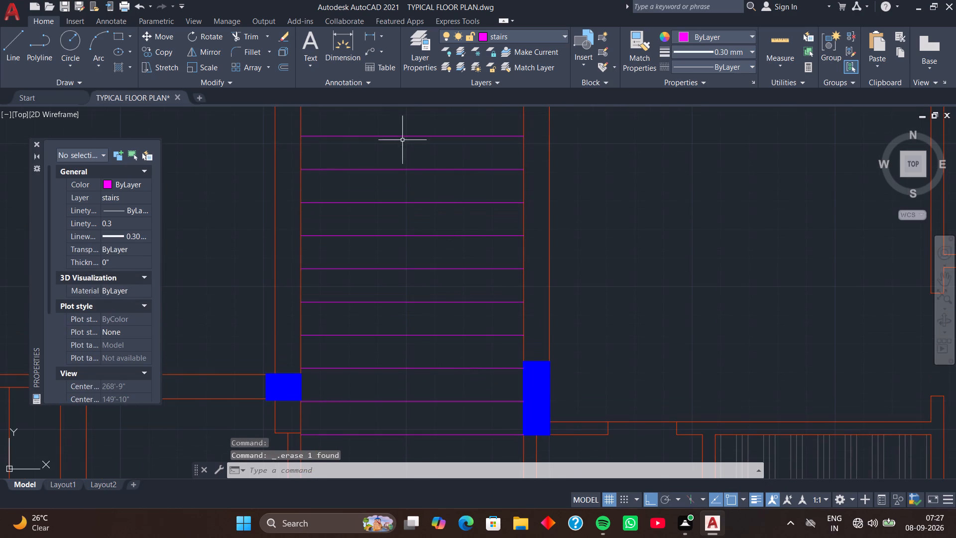
click(371, 40)
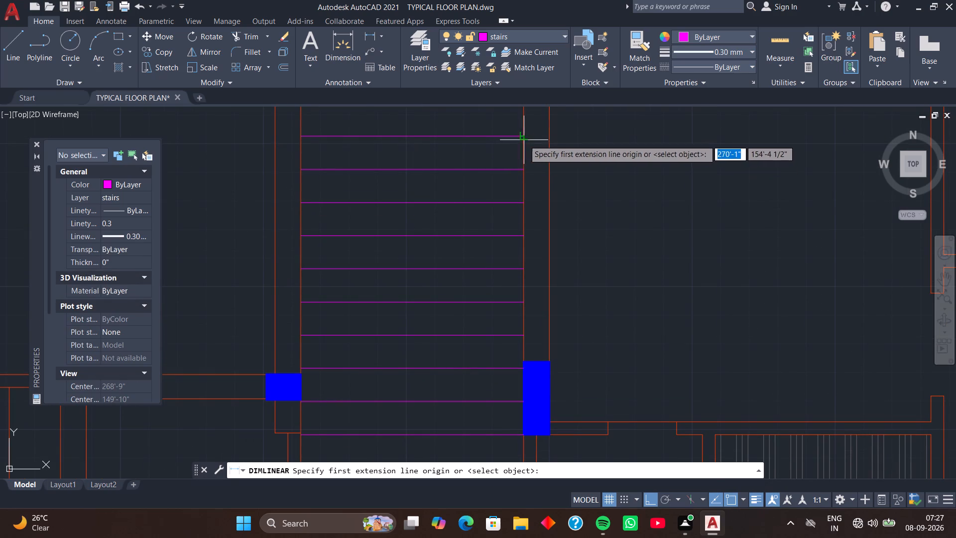
click(526, 138)
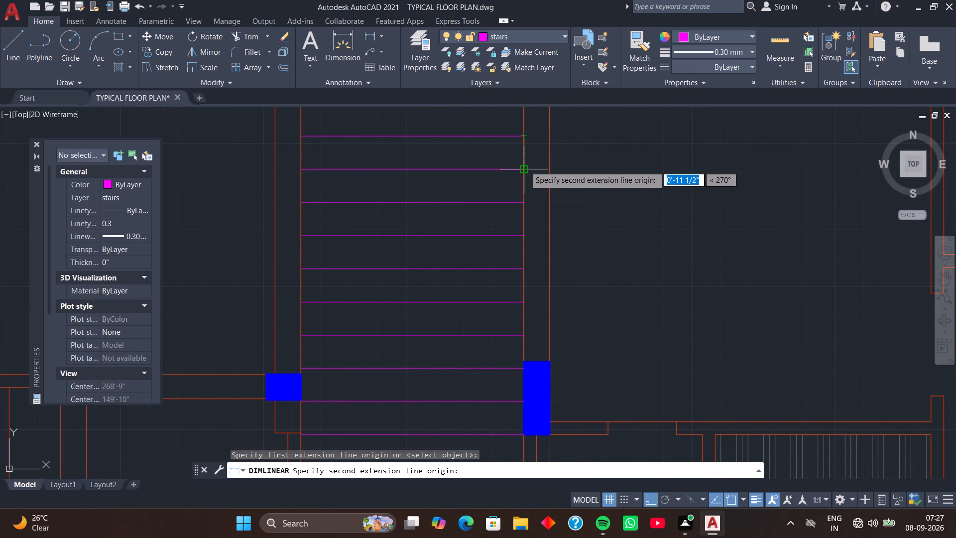
click(525, 166)
click(607, 170)
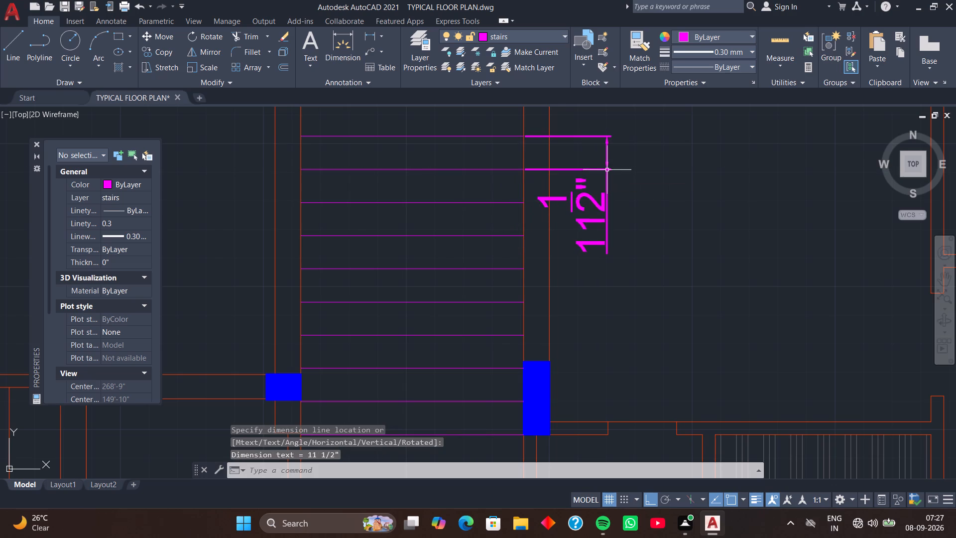
click(607, 170)
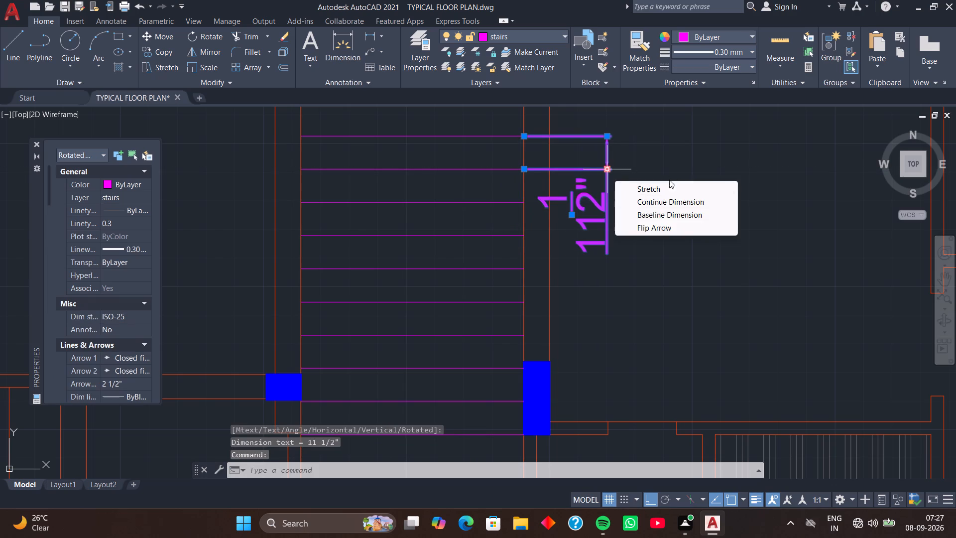
key(Delete)
Copy the lowest tread line 11.5" south to add one more tread.
scroll(637, 237, down, 1)
middle_drag(636, 238, 643, 119)
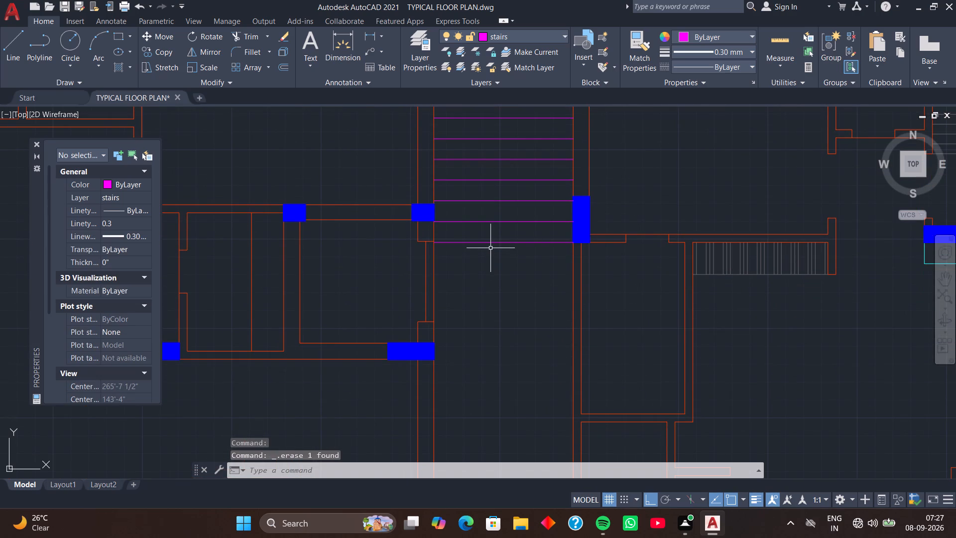
click(490, 243)
key(c)
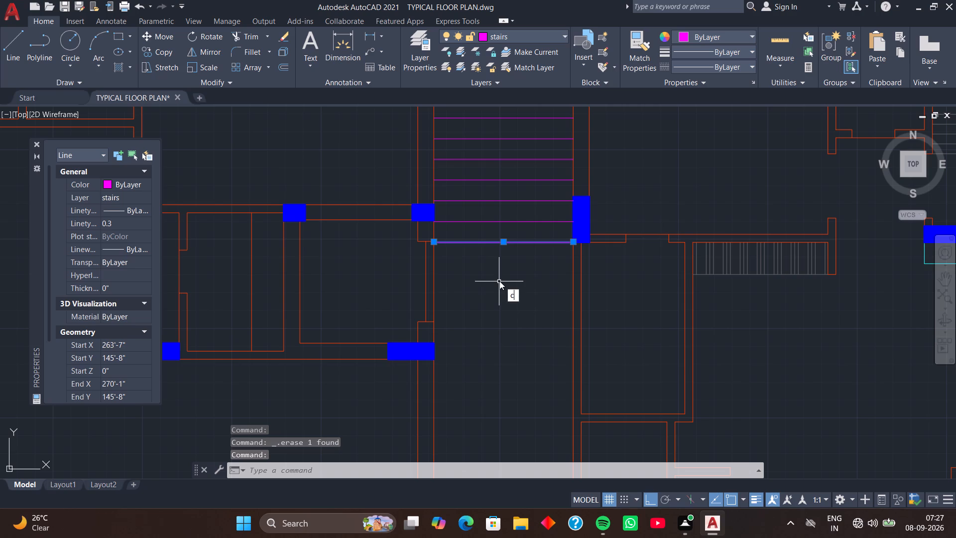
text(o)
key(space)
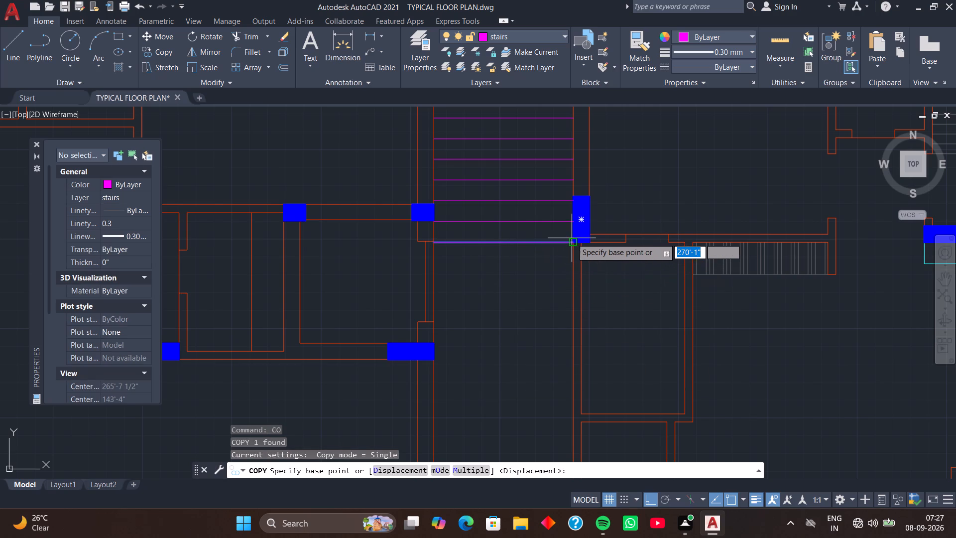
click(572, 243)
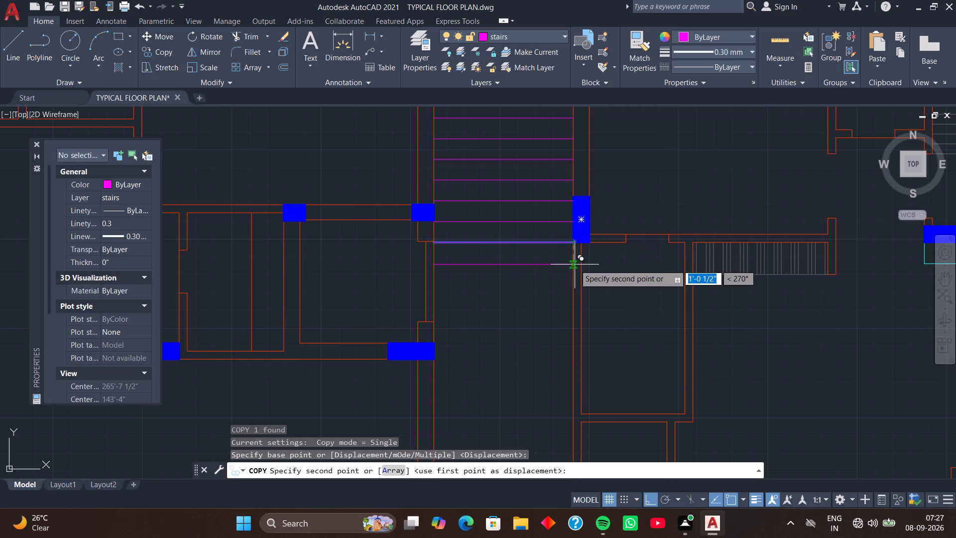
text(11)
text(.5)
key(Return)
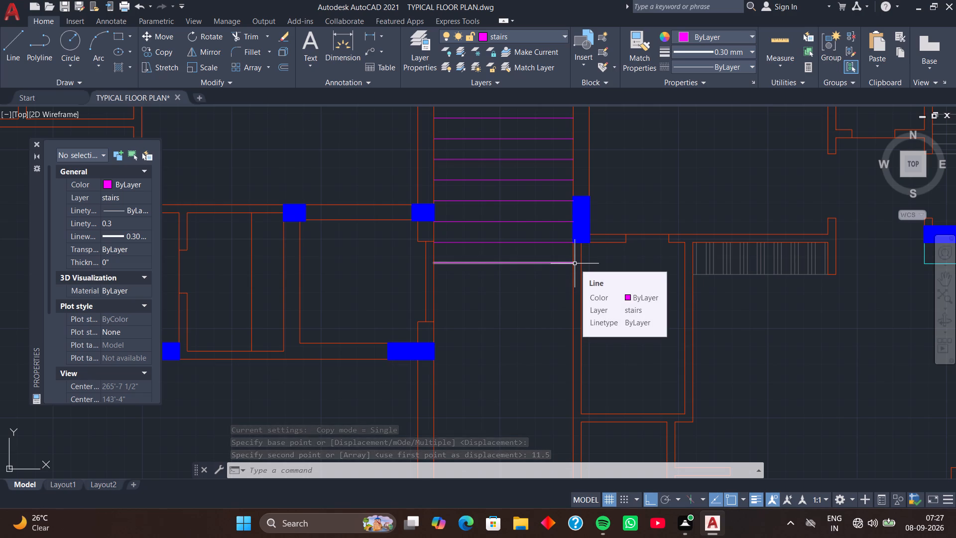
Draw a vertical centre line from the midpoint of the lowest tread line to the midpoint of the upper landing line.
middle_drag(506, 286, 518, 353)
middle_drag(520, 367, 517, 380)
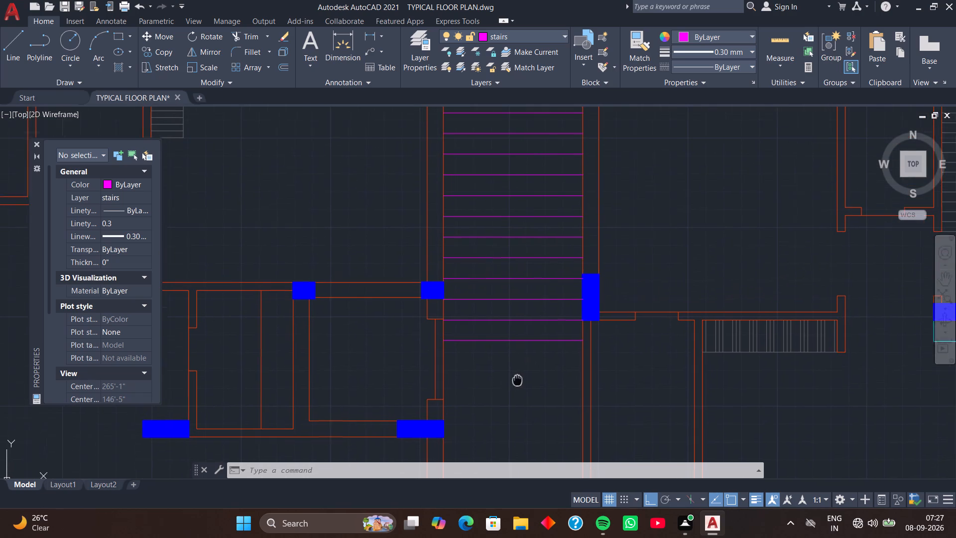
middle_drag(517, 380, 514, 389)
text(l)
key(space)
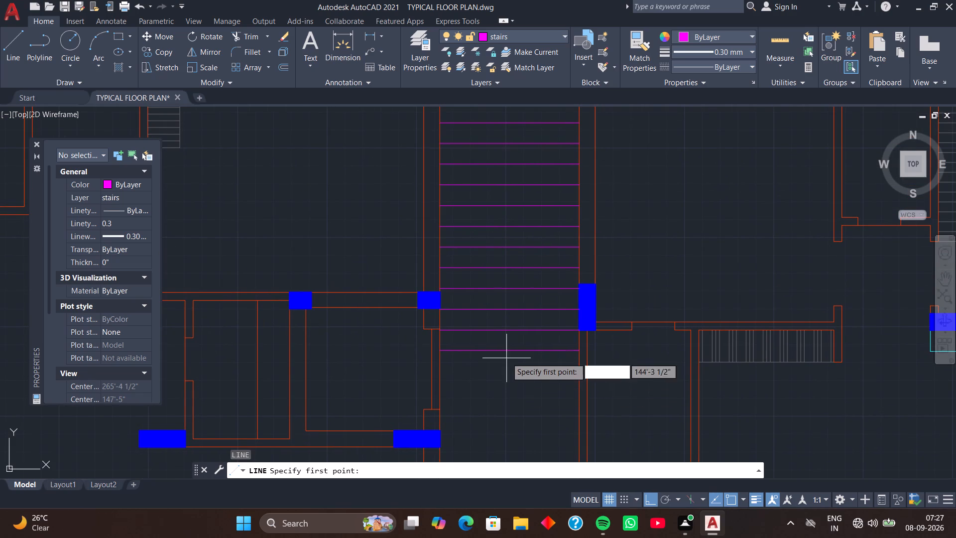
click(512, 351)
middle_drag(517, 207, 513, 323)
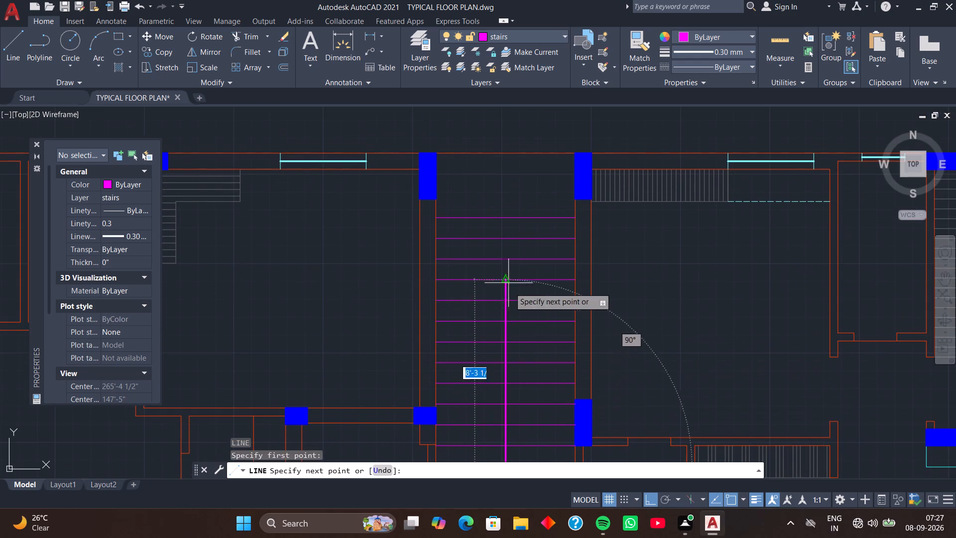
click(503, 216)
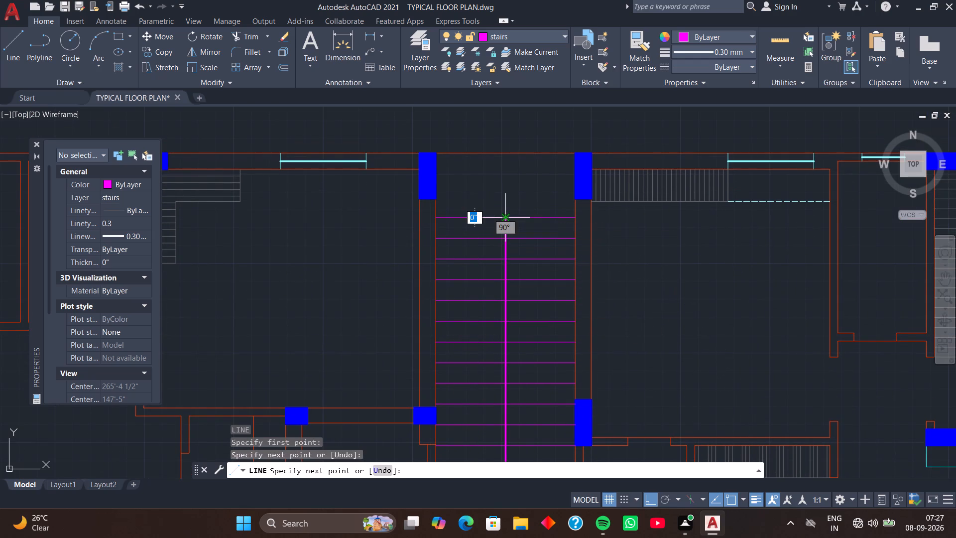
key(space)
Trim away the west halves of the four lowest tread lines up to the stair's centre line.
scroll(530, 226, down, 2)
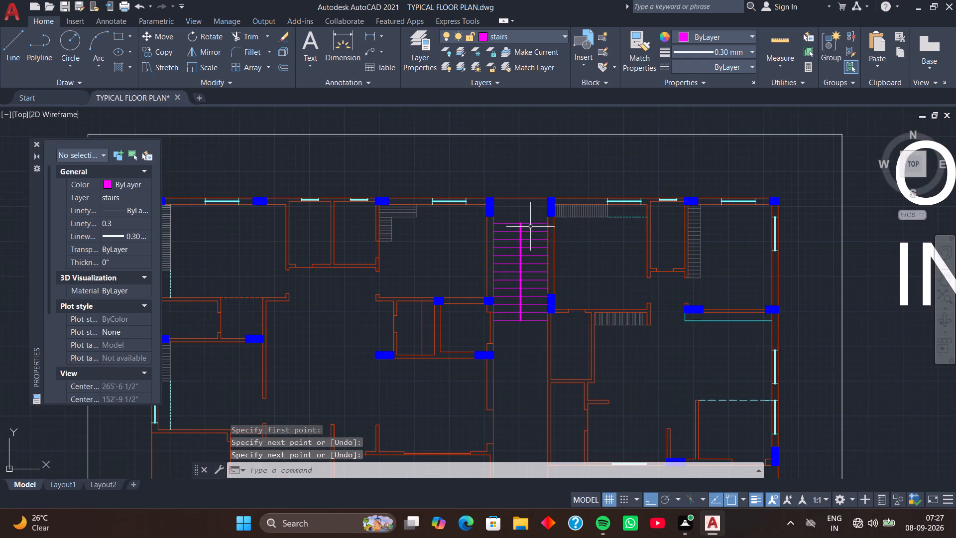
middle_drag(536, 269, 526, 233)
middle_drag(515, 327, 540, 332)
scroll(511, 299, up, 2)
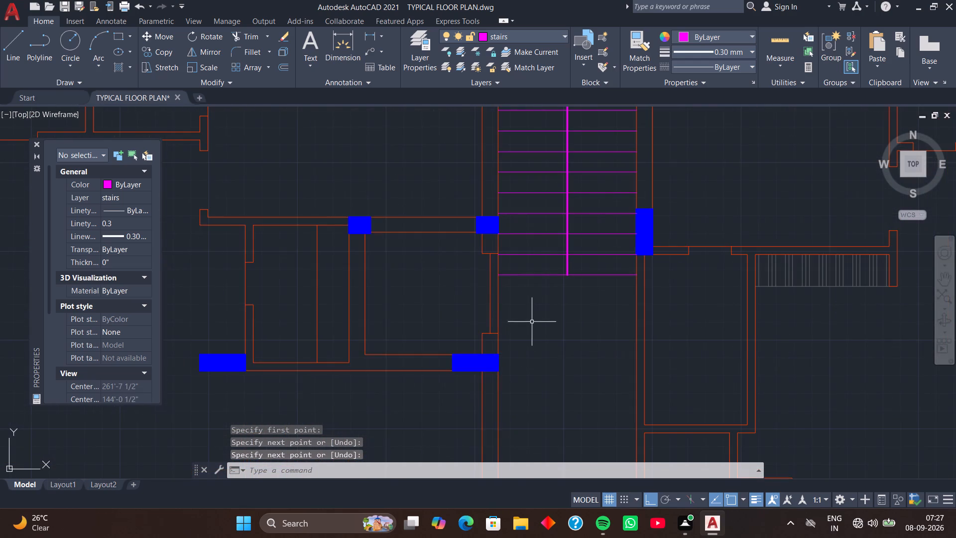
middle_drag(526, 312, 562, 335)
text(tr)
key(space)
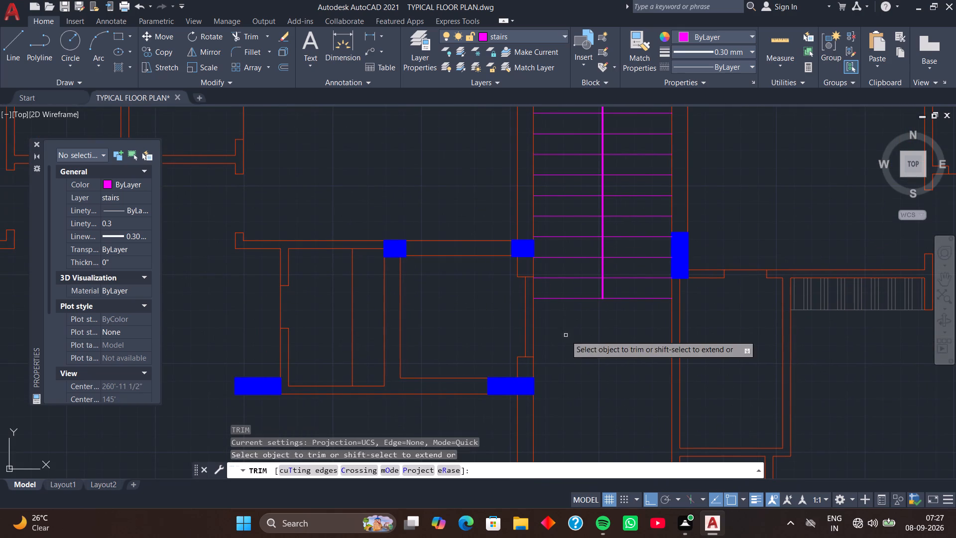
click(571, 297)
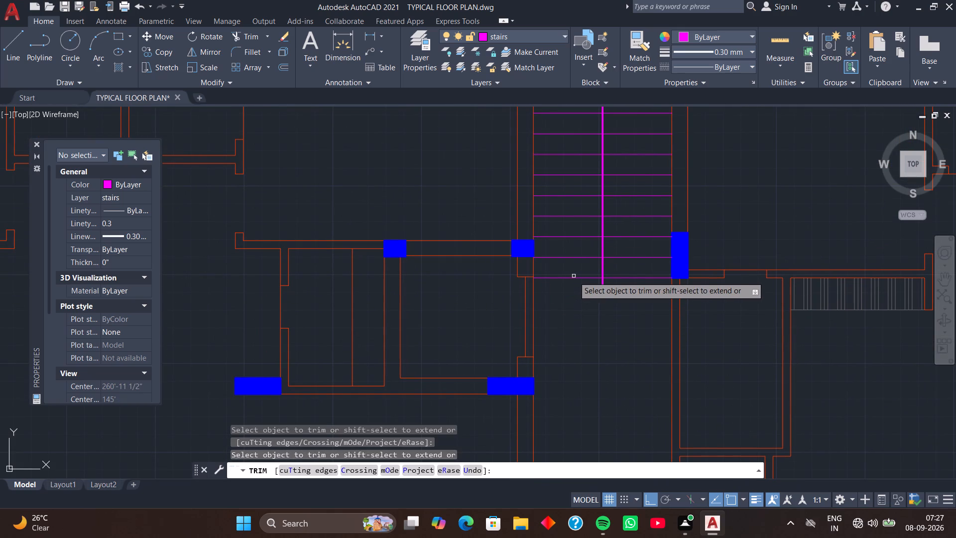
click(574, 278)
click(574, 257)
click(574, 238)
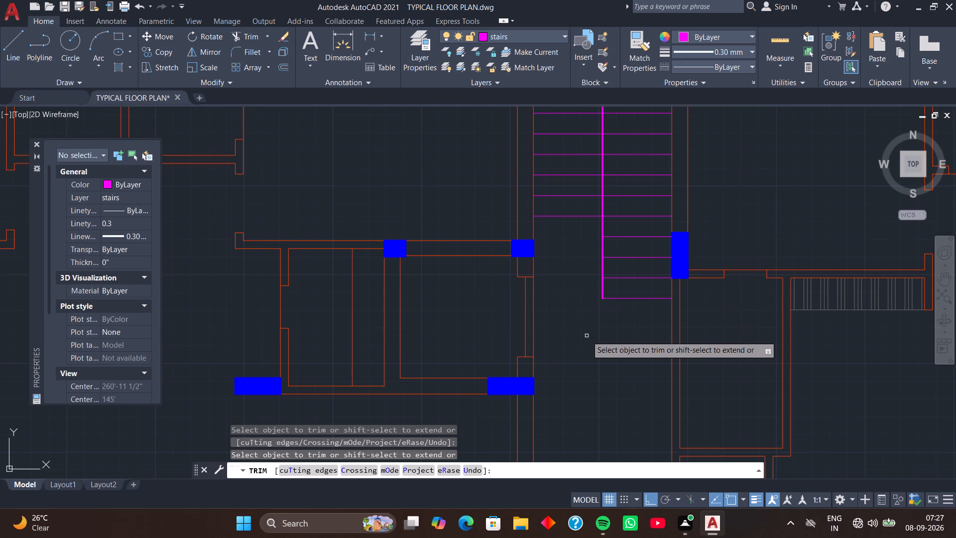
key(space)
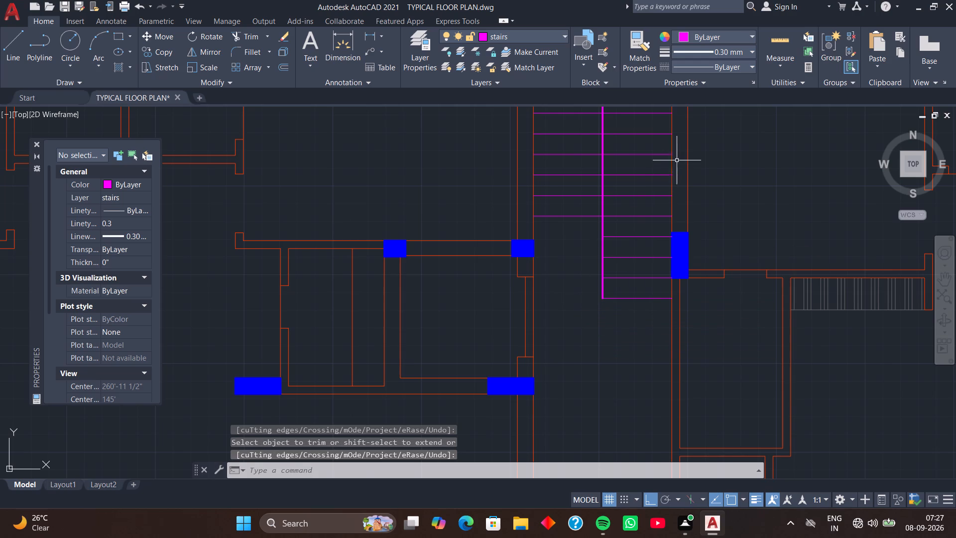
Set the current lineweight for new objects to ByLayer.
click(750, 50)
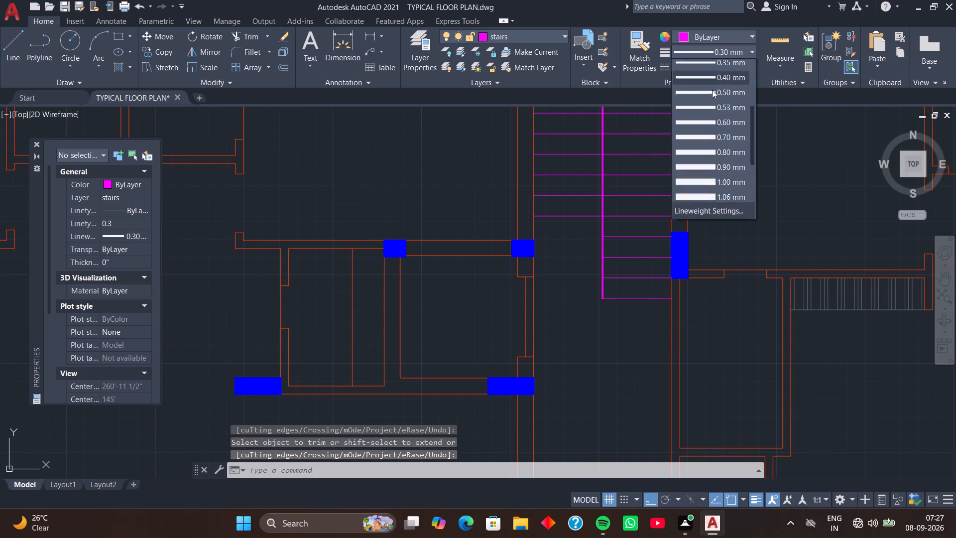
scroll(704, 94, up, 9)
click(712, 69)
Draw the stair direction line about 10'-4 1/2" up the west flight, across the upper landing and down the east flight.
scroll(545, 250, down, 1)
middle_drag(557, 256, 558, 296)
text(l)
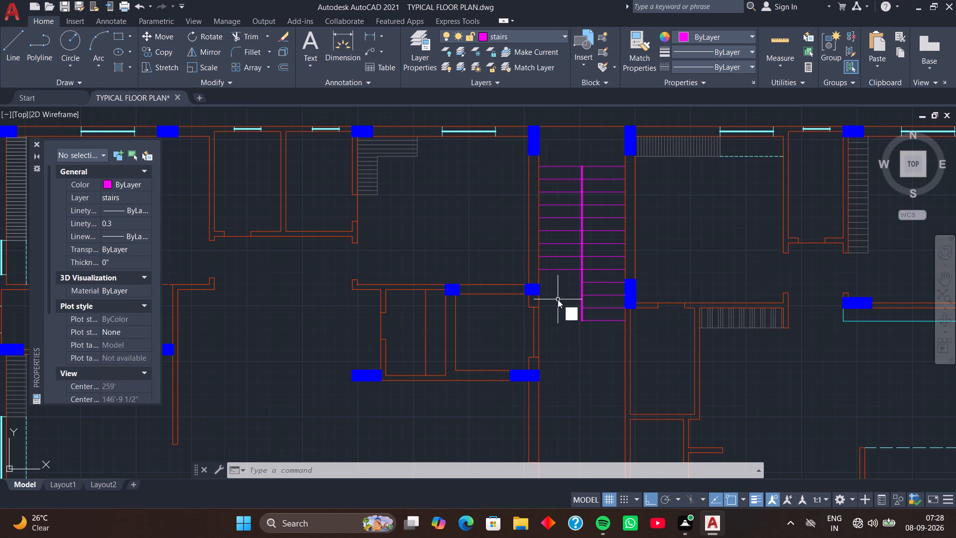
key(space)
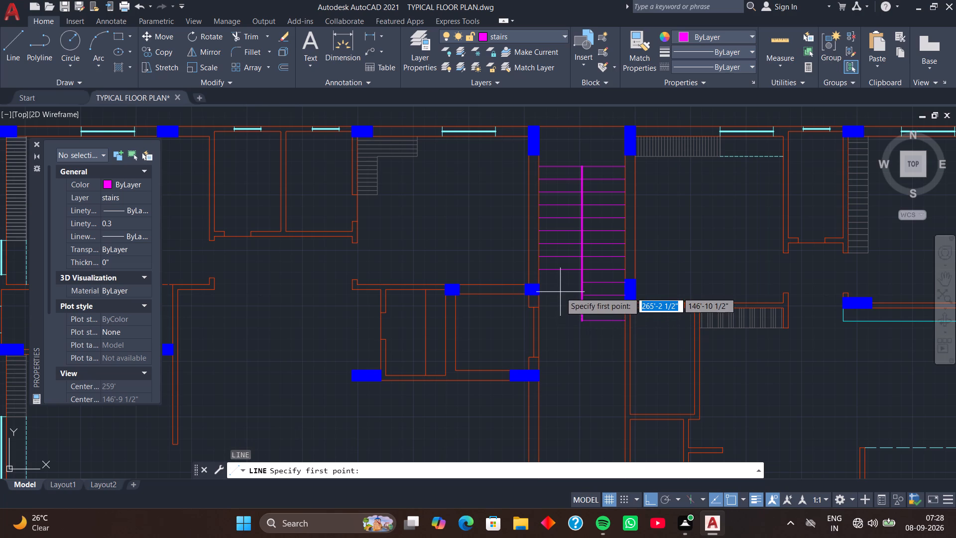
click(560, 289)
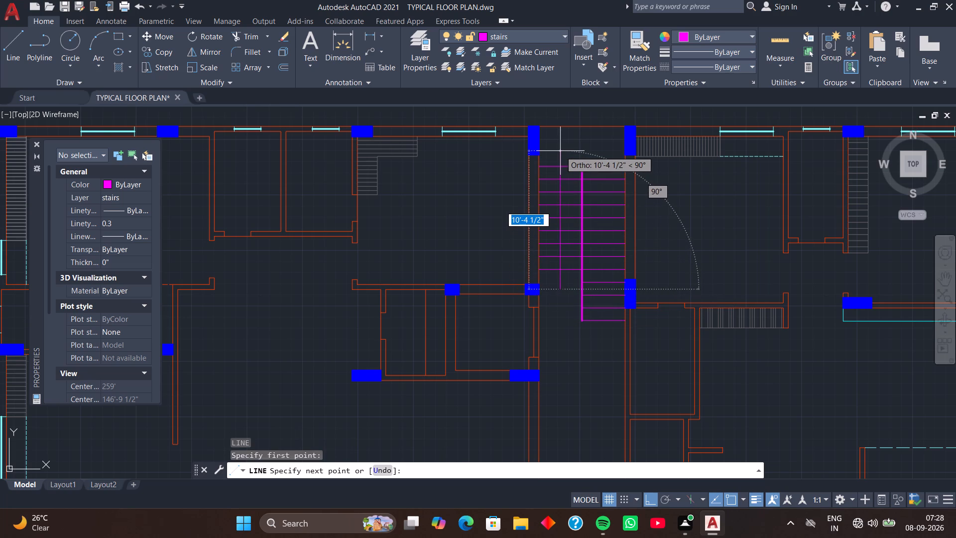
click(560, 151)
click(605, 152)
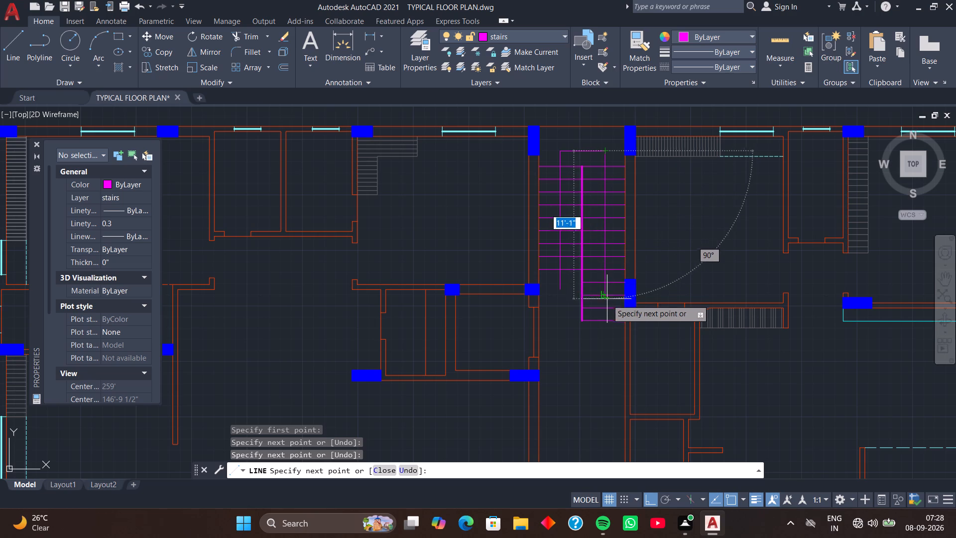
scroll(608, 302, up, 3)
click(589, 288)
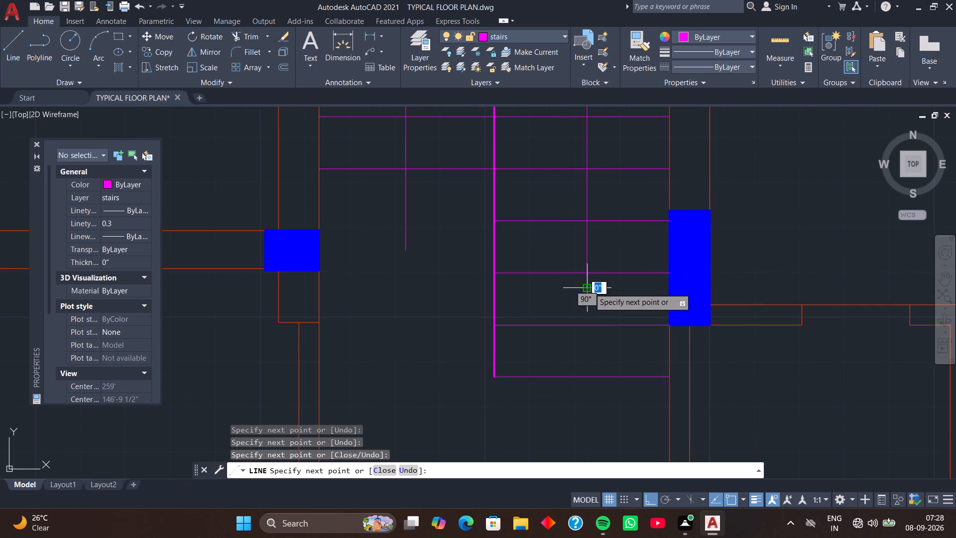
Draw the arrowhead's east half with a horizontal edge about 6 1/2" long and a sloping edge down to the tread line below.
click(616, 289)
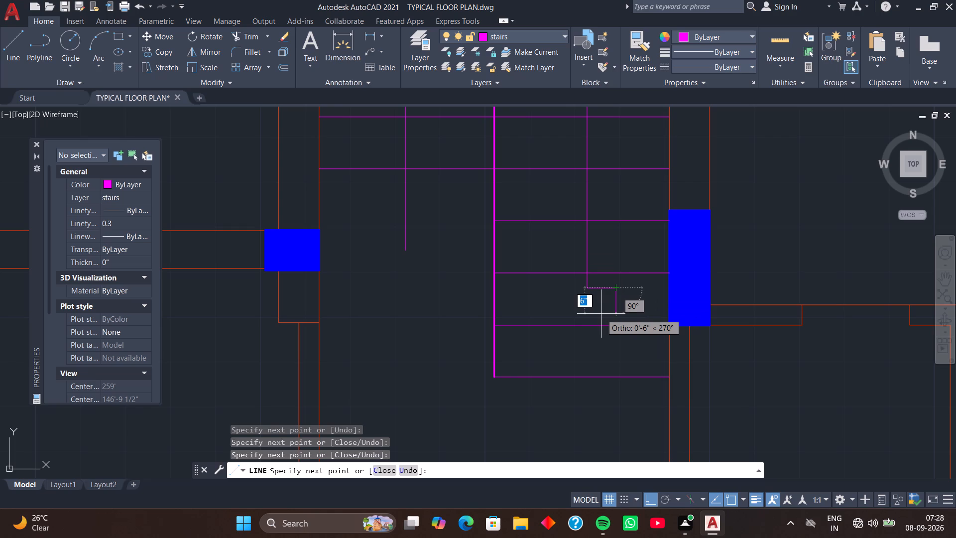
key(F8)
scroll(588, 317, up, 2)
middle_drag(589, 317, 582, 228)
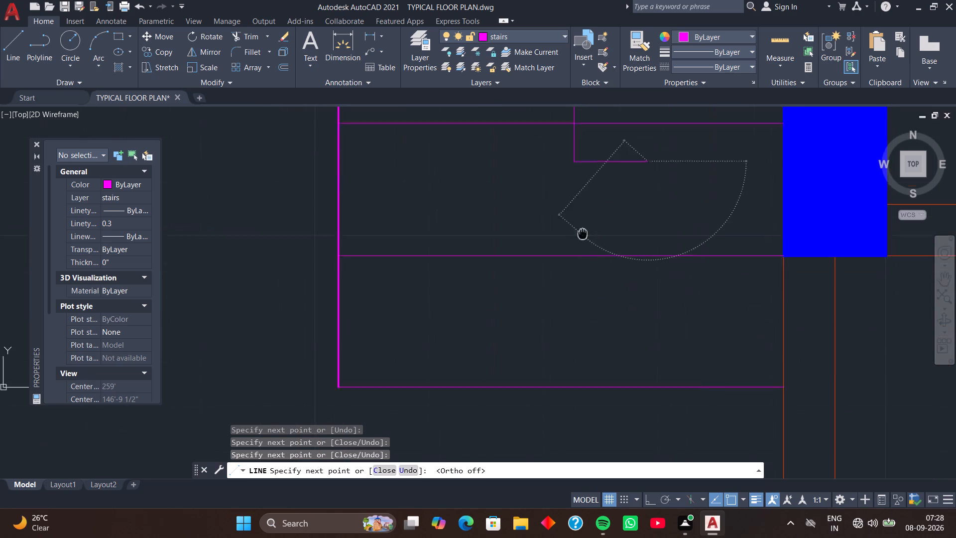
middle_drag(582, 228, 582, 197)
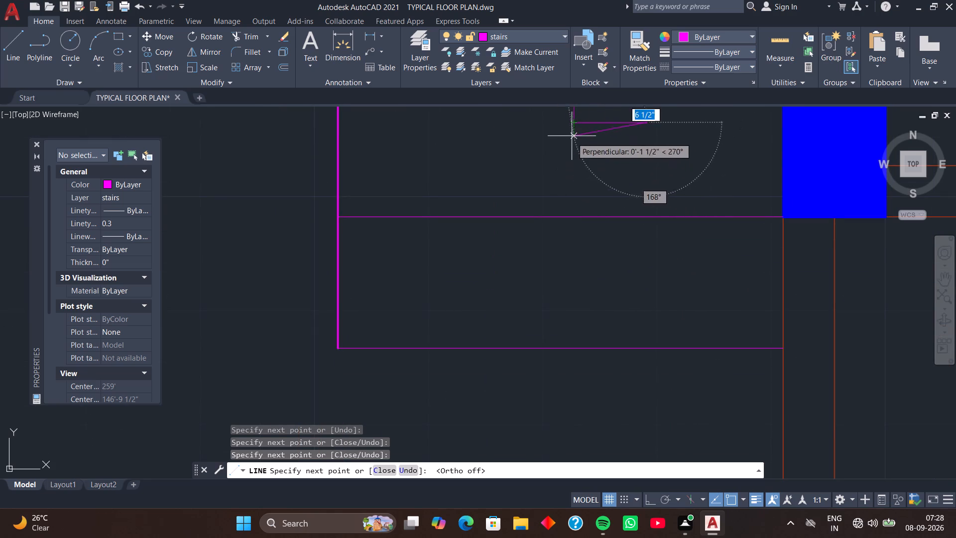
scroll(579, 192, down, 1)
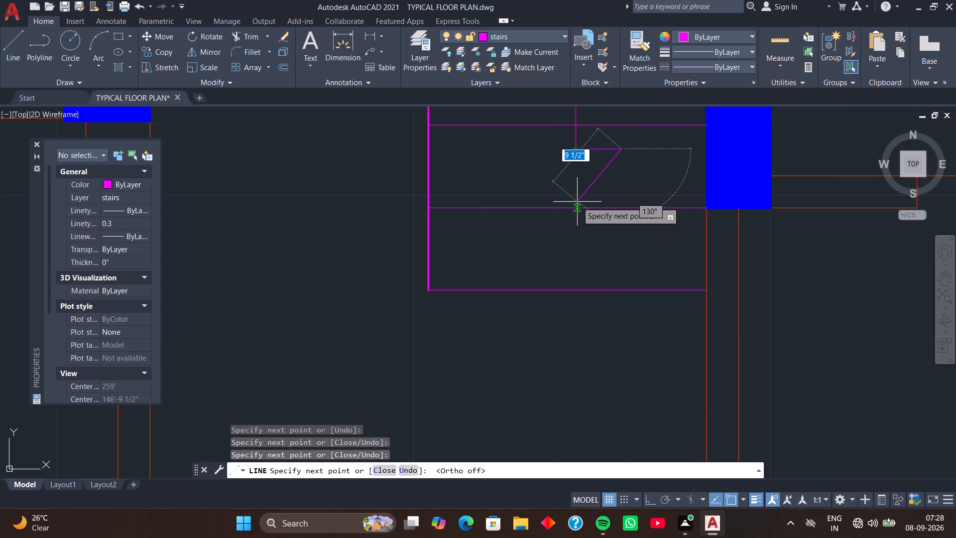
click(577, 202)
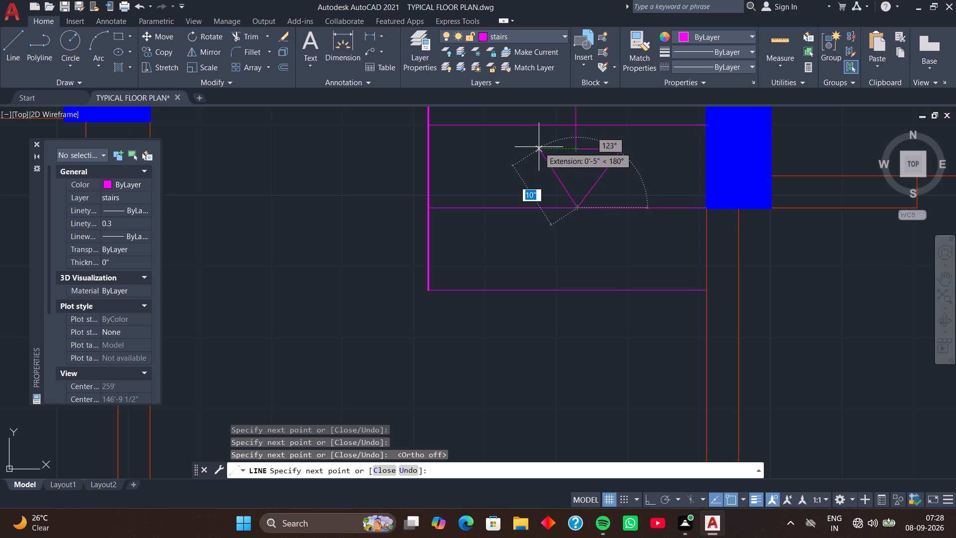
key(space)
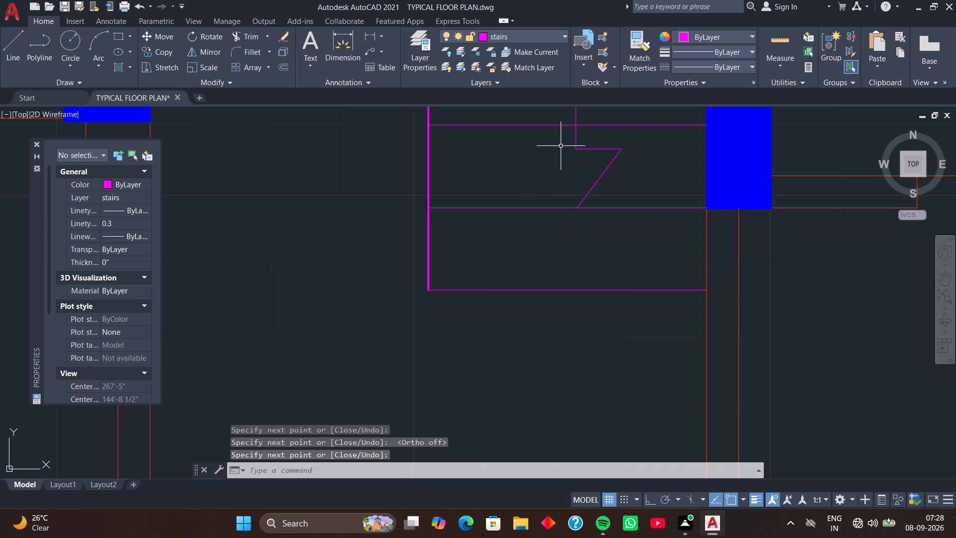
Mirror the two half-arrowhead lines about the direction line's vertical axis, keeping the originals.
click(598, 150)
click(607, 168)
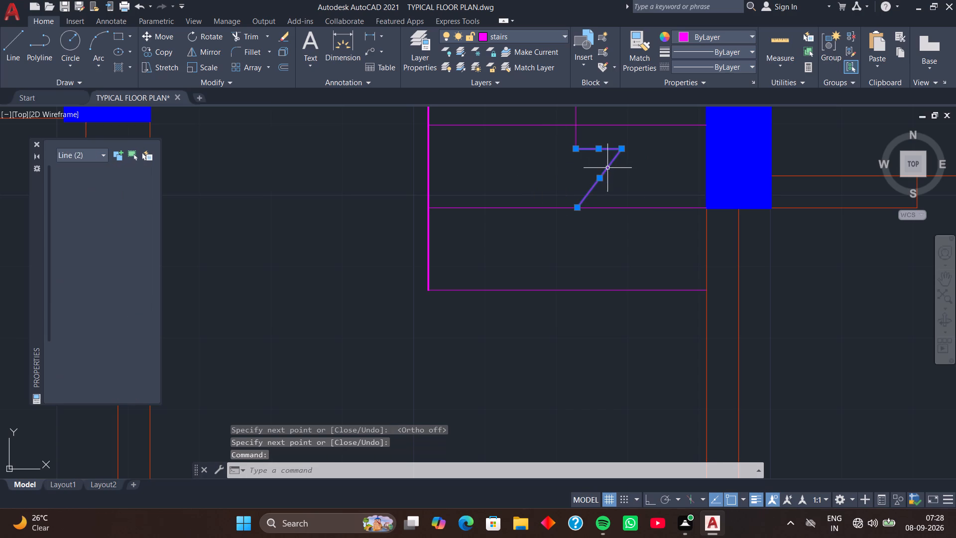
text(mi)
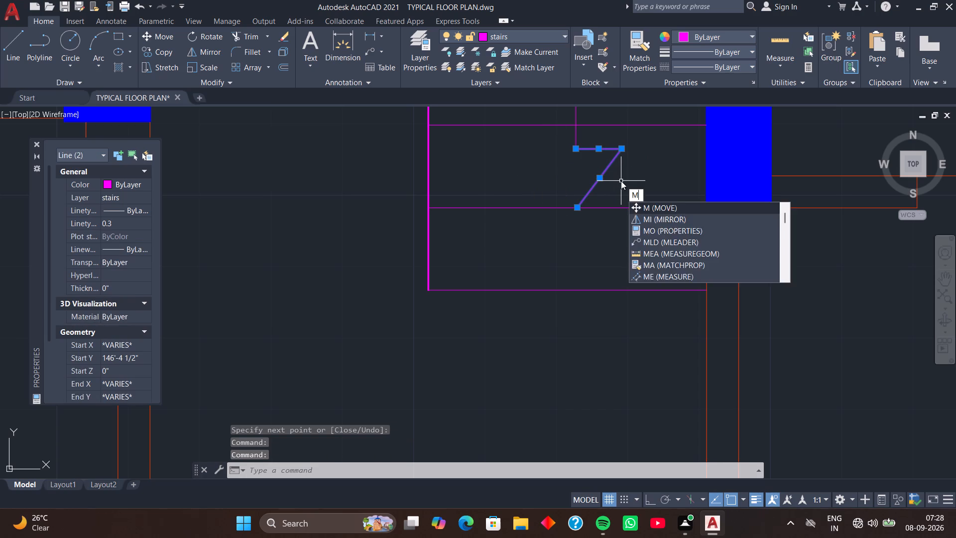
key(space)
click(576, 151)
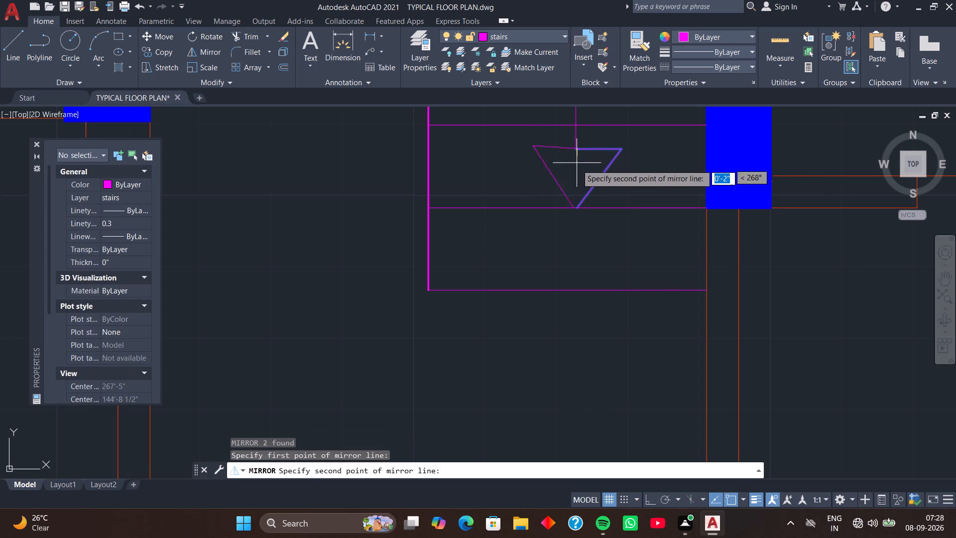
click(579, 207)
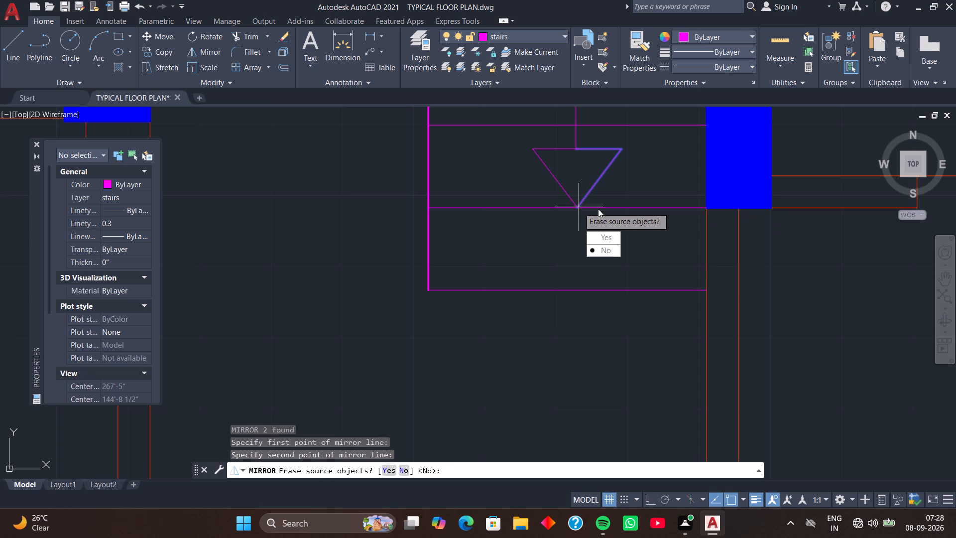
key(space)
Fill the direction arrowhead with a solid hatch, using the current colour.
scroll(579, 207, down, 3)
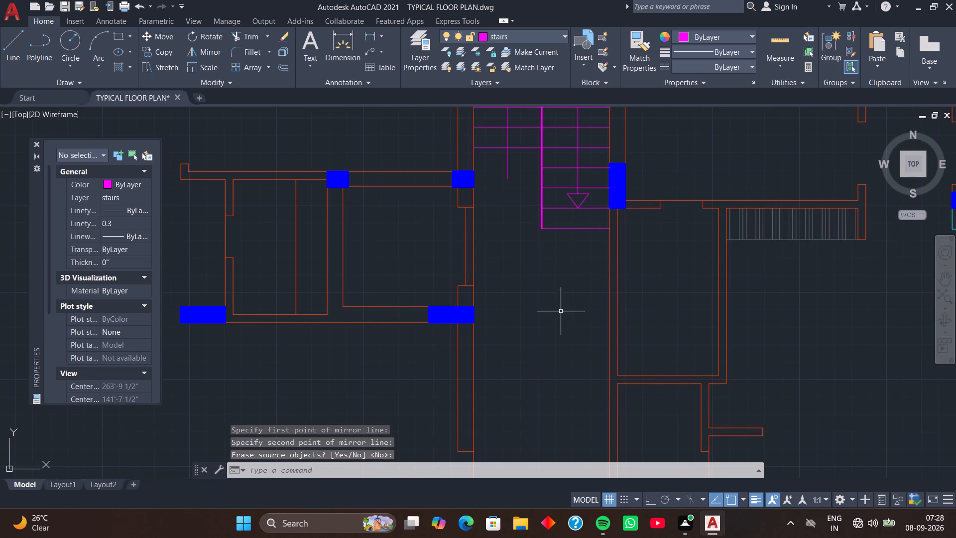
text(h)
key(space)
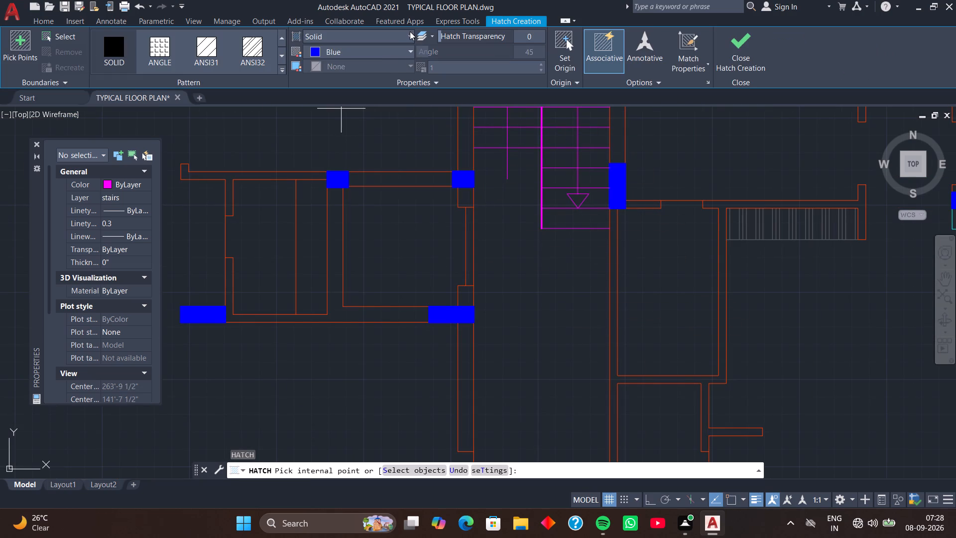
click(410, 47)
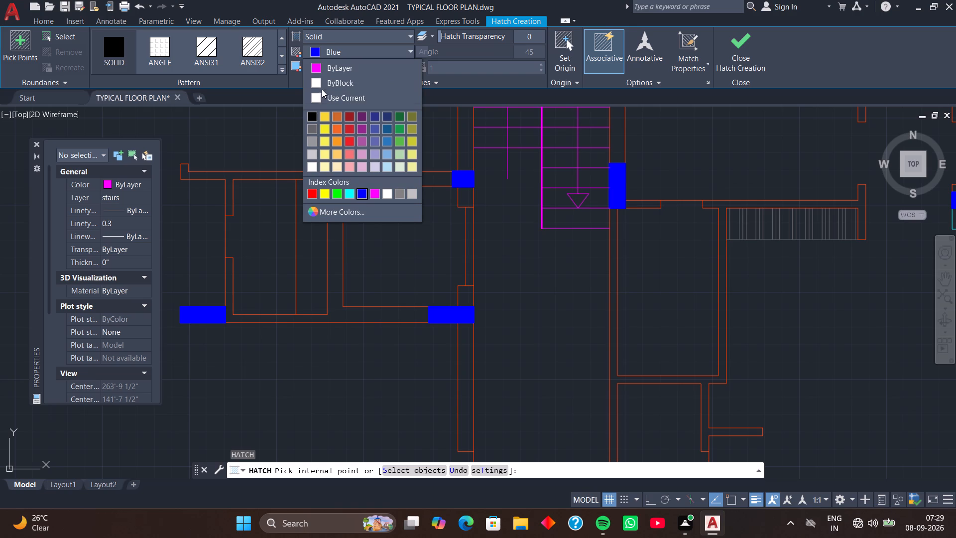
click(319, 98)
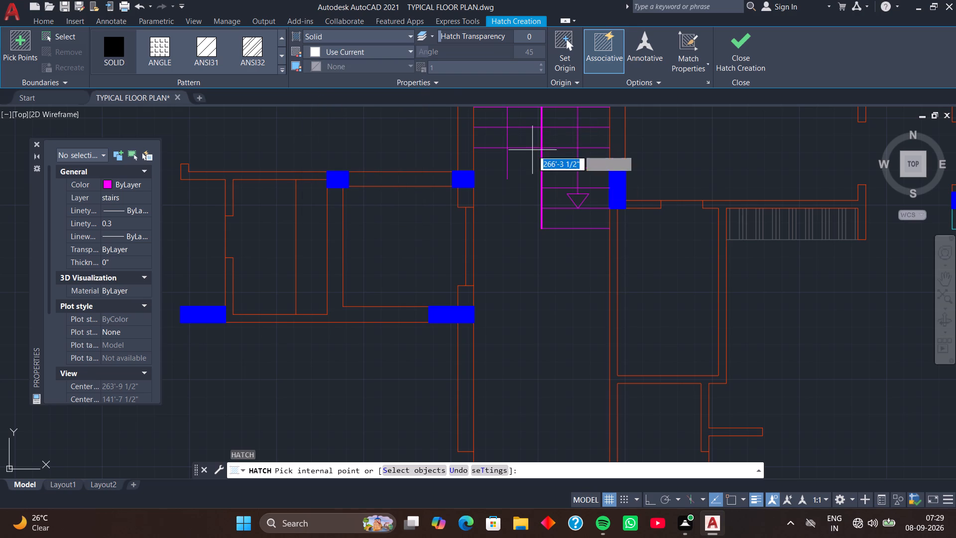
scroll(577, 198, up, 2)
click(577, 198)
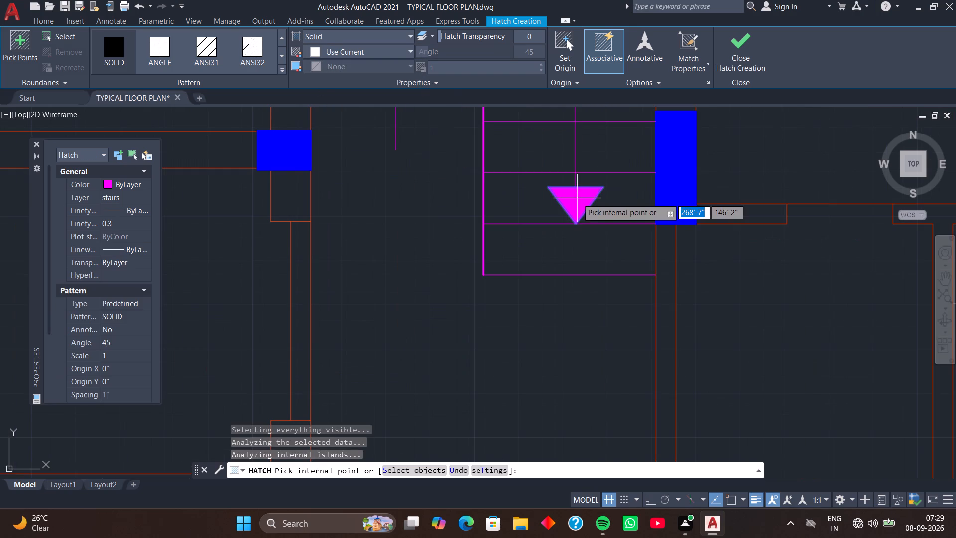
click(739, 44)
Set up an ANGLE pattern hatch in dark green 19,103,52, picking the space at the plan's southwest corner.
scroll(547, 269, down, 1)
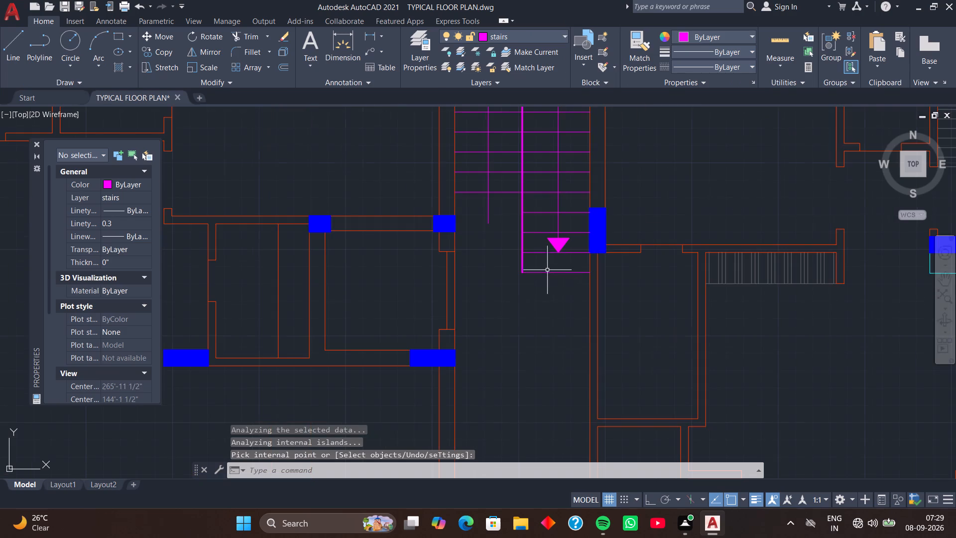
scroll(547, 270, down, 1)
middle_drag(553, 289, 556, 269)
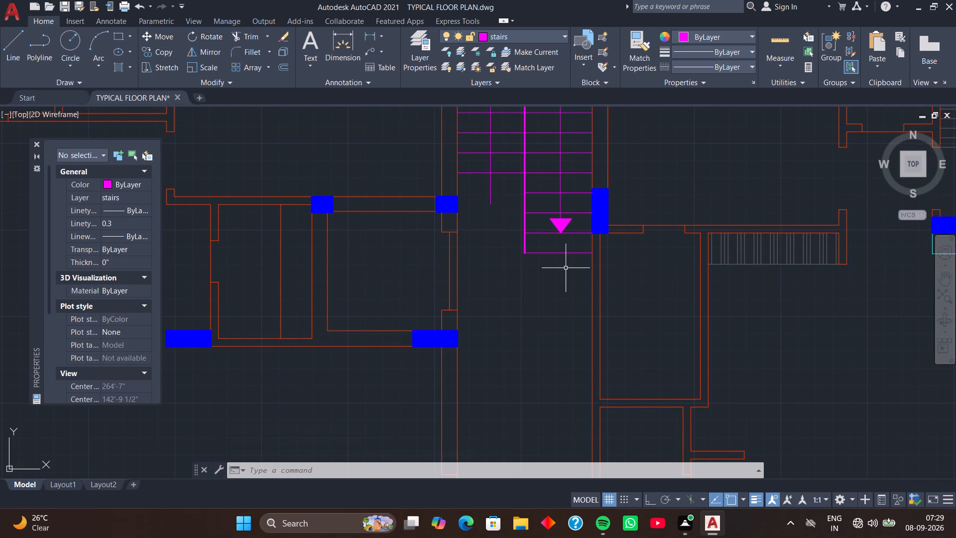
scroll(565, 276, down, 1)
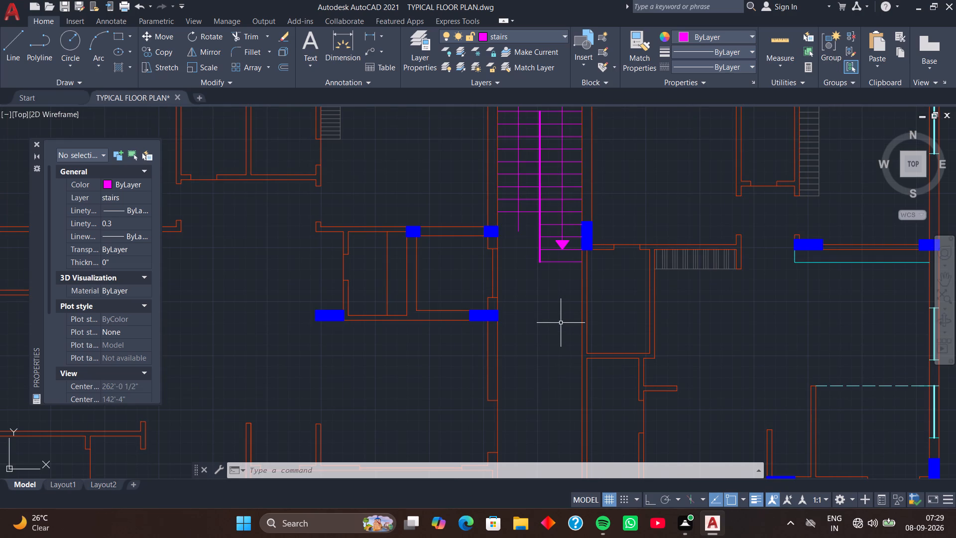
scroll(561, 323, down, 2)
middle_drag(527, 347, 639, 196)
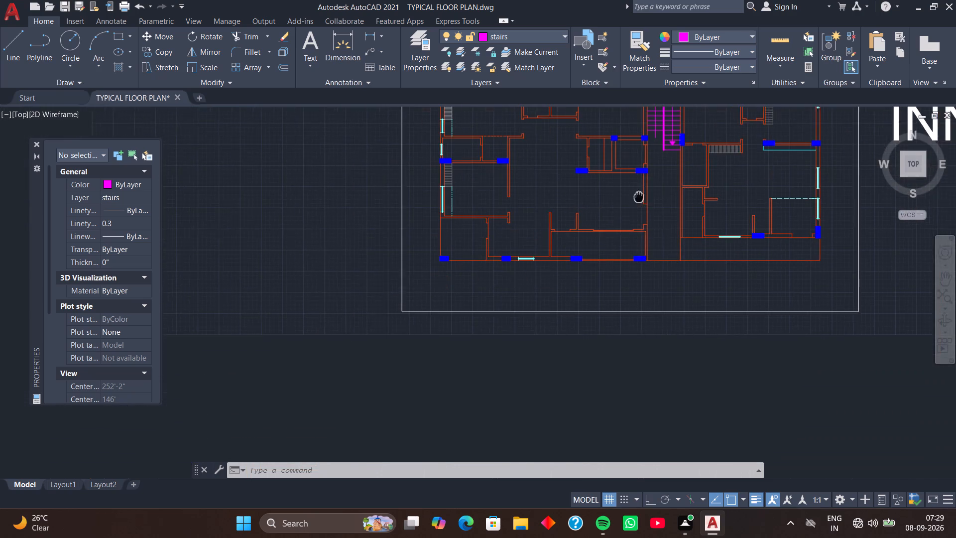
middle_drag(639, 196, 639, 196)
middle_drag(542, 233, 613, 253)
scroll(539, 251, up, 2)
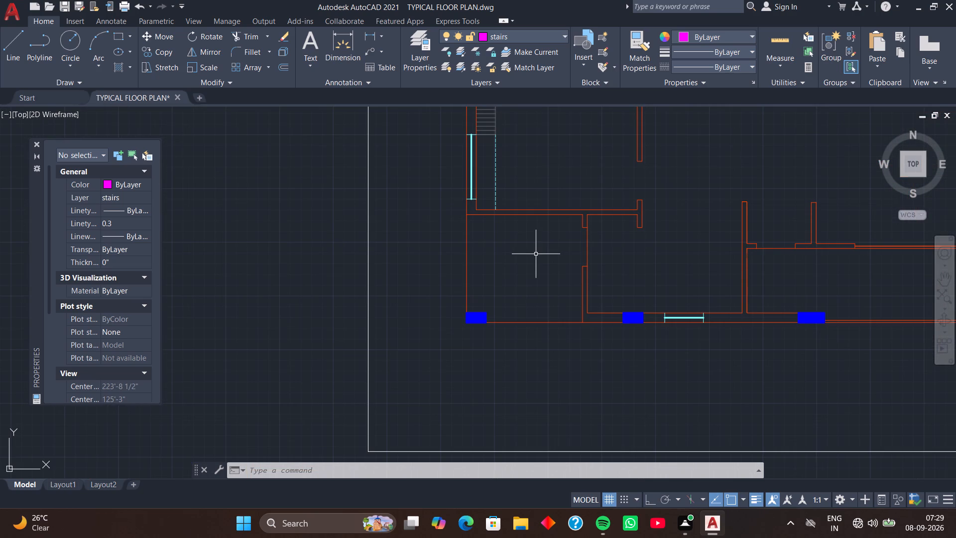
text(h)
key(space)
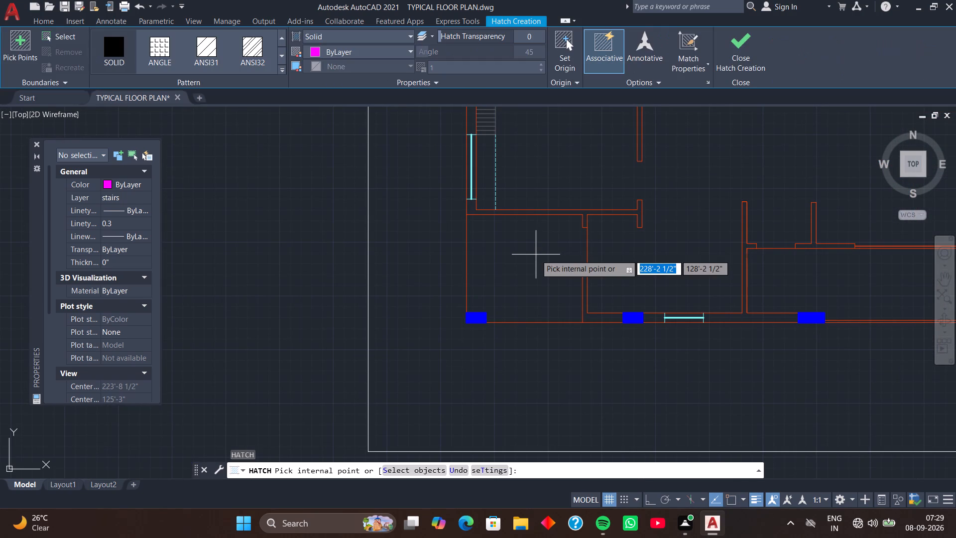
click(165, 45)
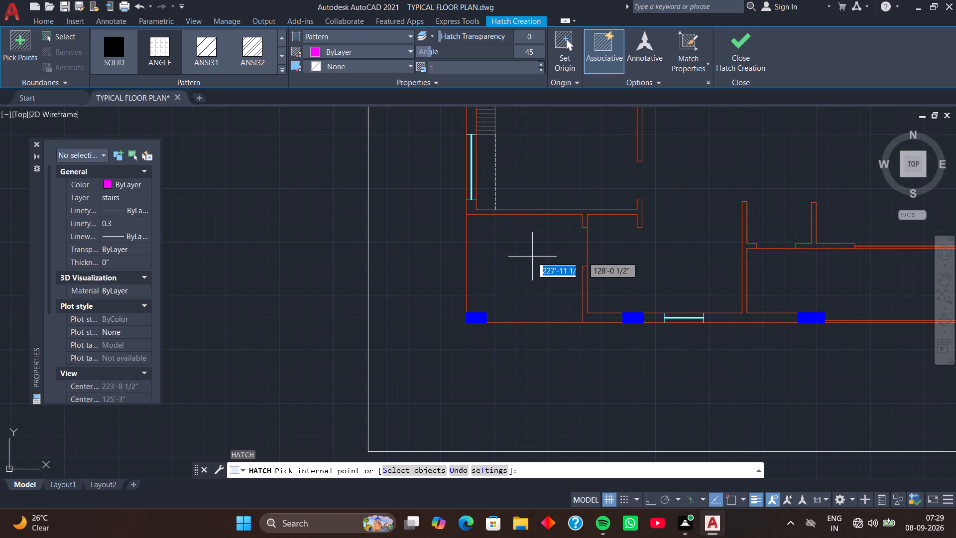
click(535, 269)
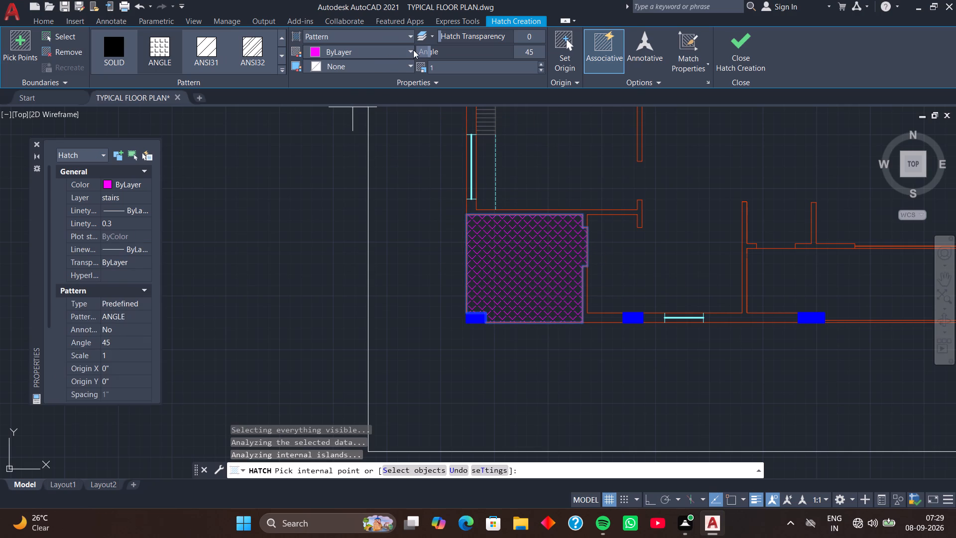
click(411, 50)
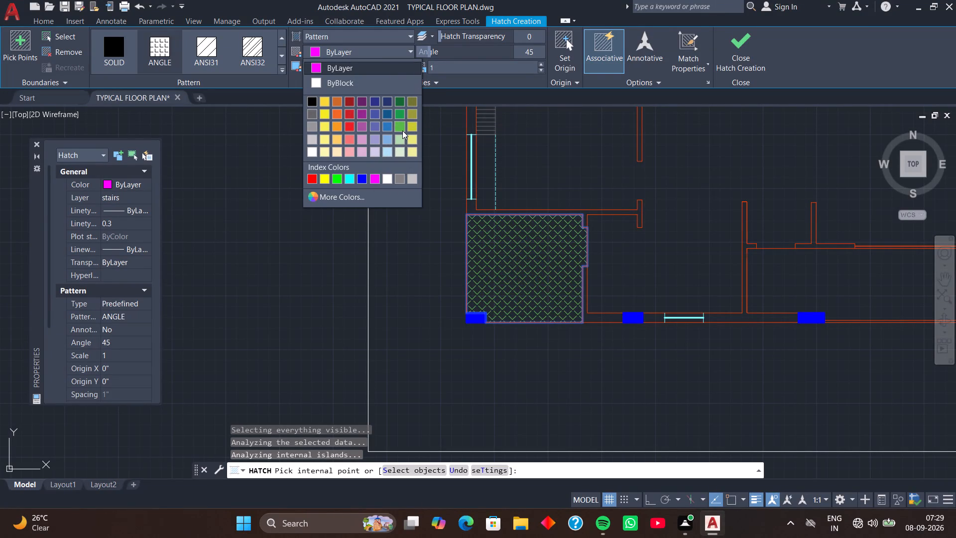
click(397, 99)
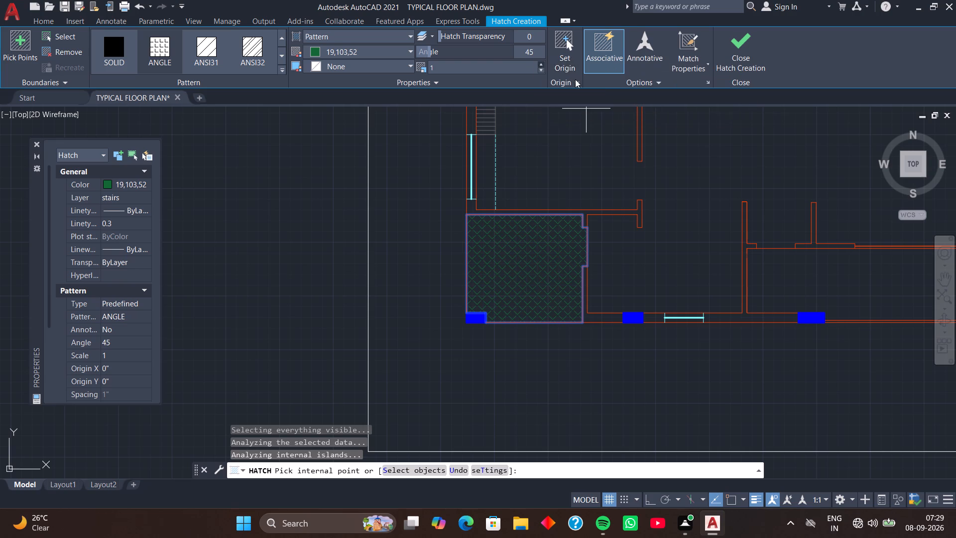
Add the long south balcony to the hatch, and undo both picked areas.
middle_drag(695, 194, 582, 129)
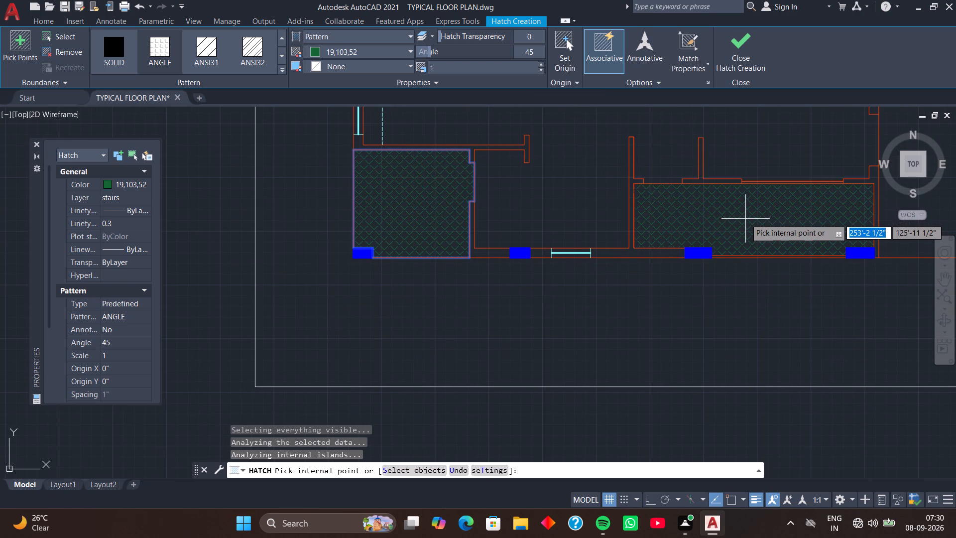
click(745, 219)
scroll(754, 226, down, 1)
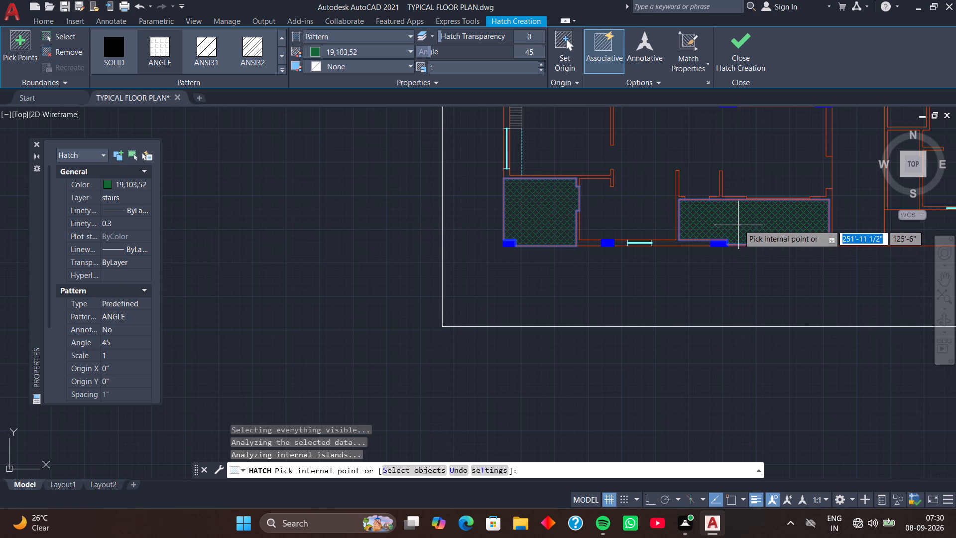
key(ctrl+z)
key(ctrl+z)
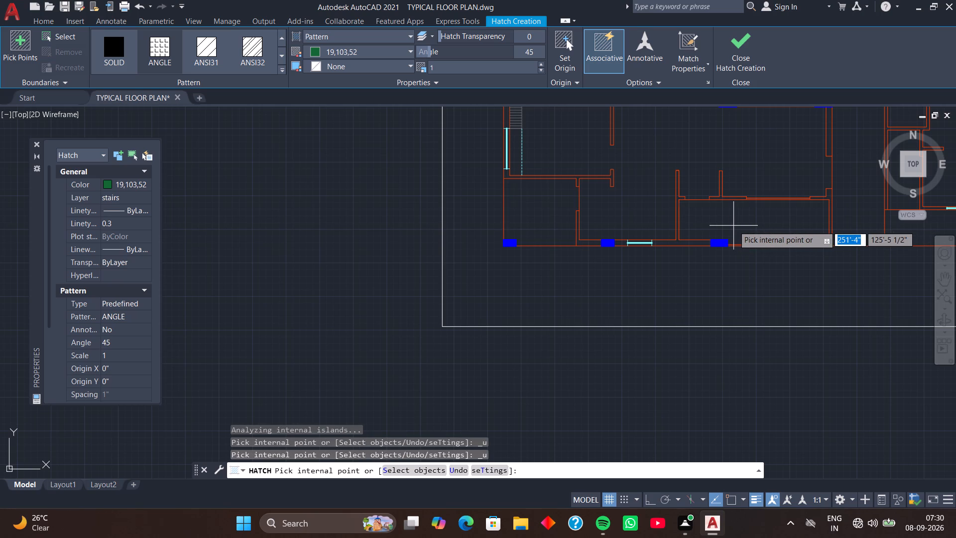
Hatch the long south balcony with the ANGLE pattern in dark green 19,103,52.
click(733, 226)
key(space)
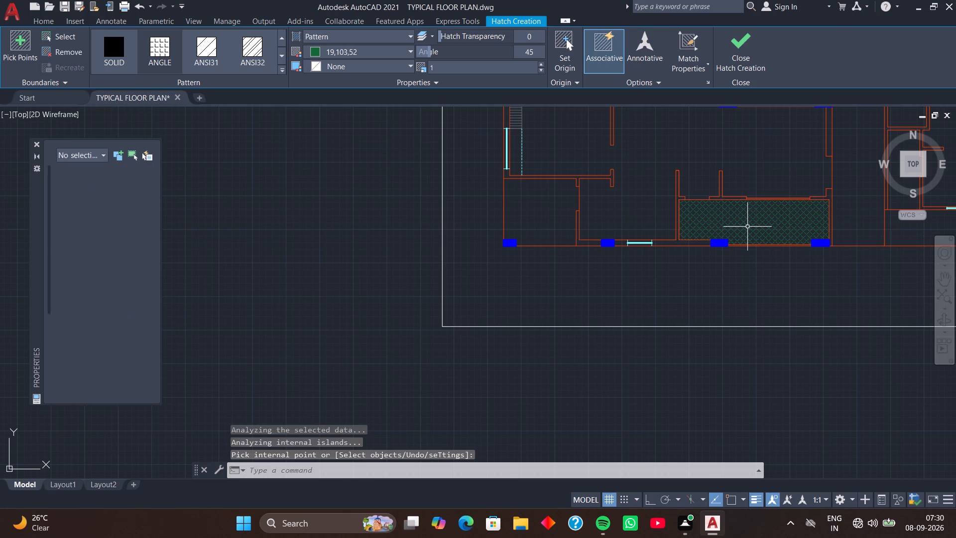
Hatch the long strip along the plan's southeast edge with the ANGLE pattern in dark green 19,103,52 at 45 degrees.
scroll(747, 227, down, 1)
middle_drag(748, 227, 487, 262)
scroll(655, 265, up, 2)
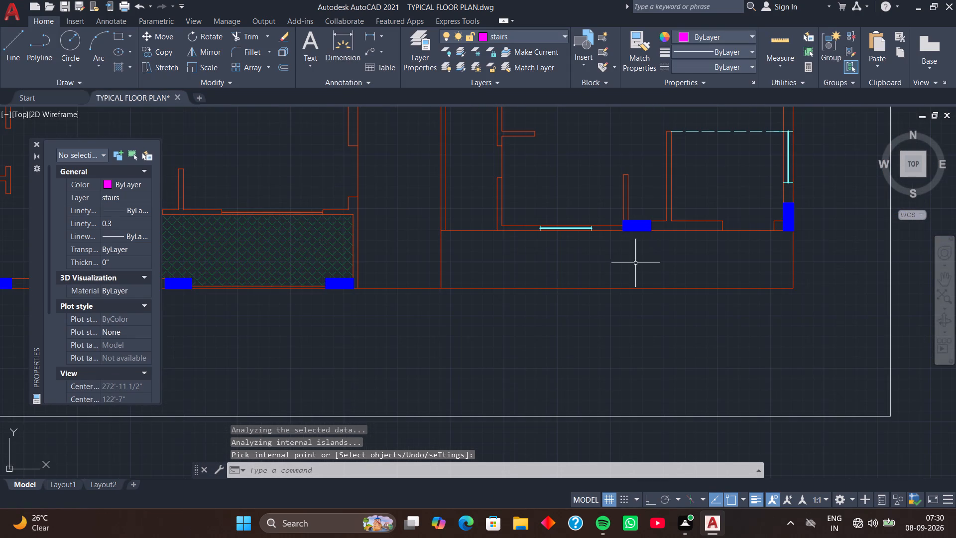
click(620, 263)
click(604, 263)
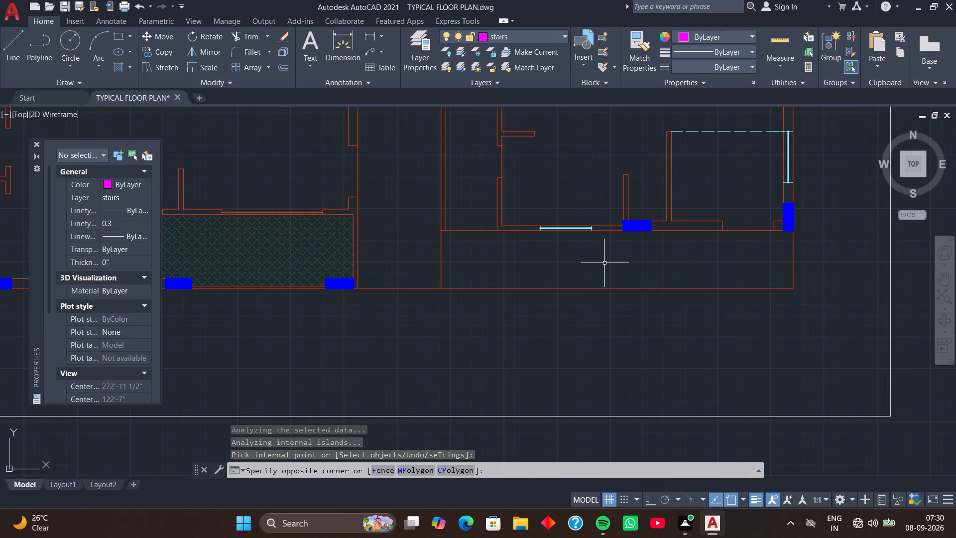
key(space)
click(596, 263)
key(space)
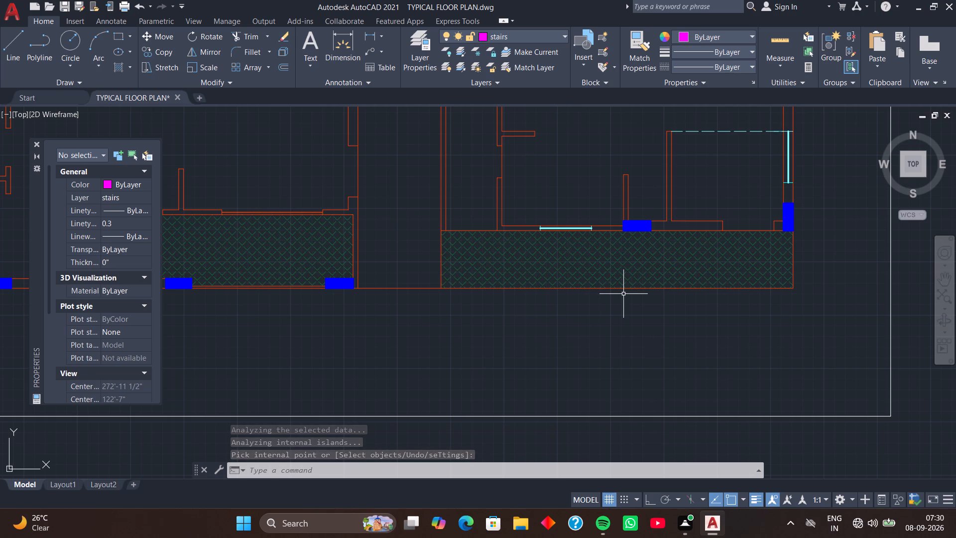
Start an ANGLE hatch in dark green 19,103,52 in the central corridor south of the staircase.
middle_drag(577, 303, 698, 335)
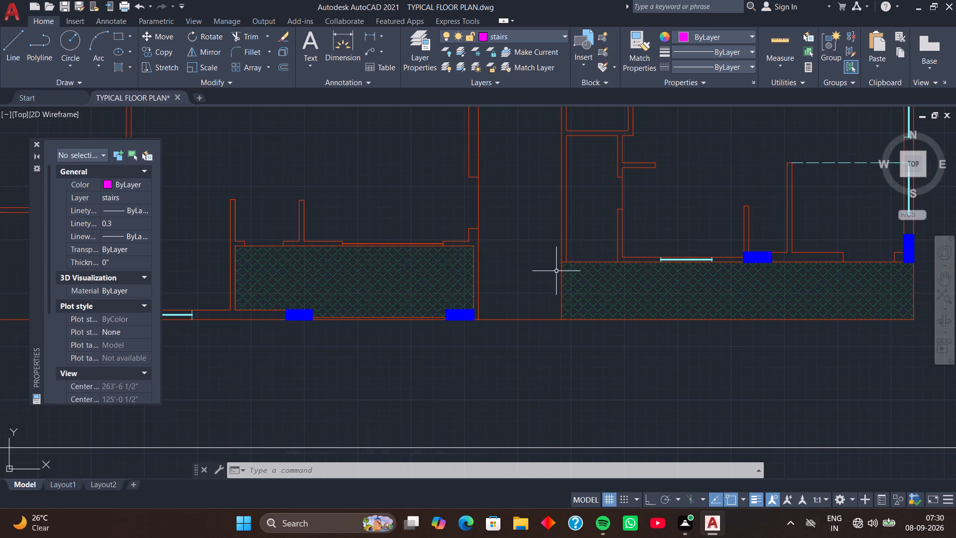
key(space)
click(520, 259)
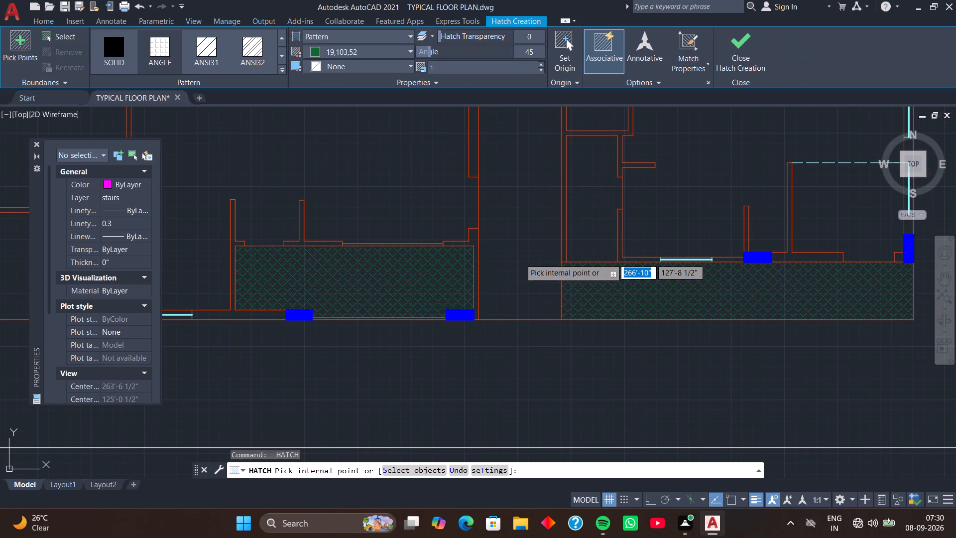
click(516, 250)
Set the corridor hatch's angle to 0 and finish the hatch.
scroll(516, 247, down, 2)
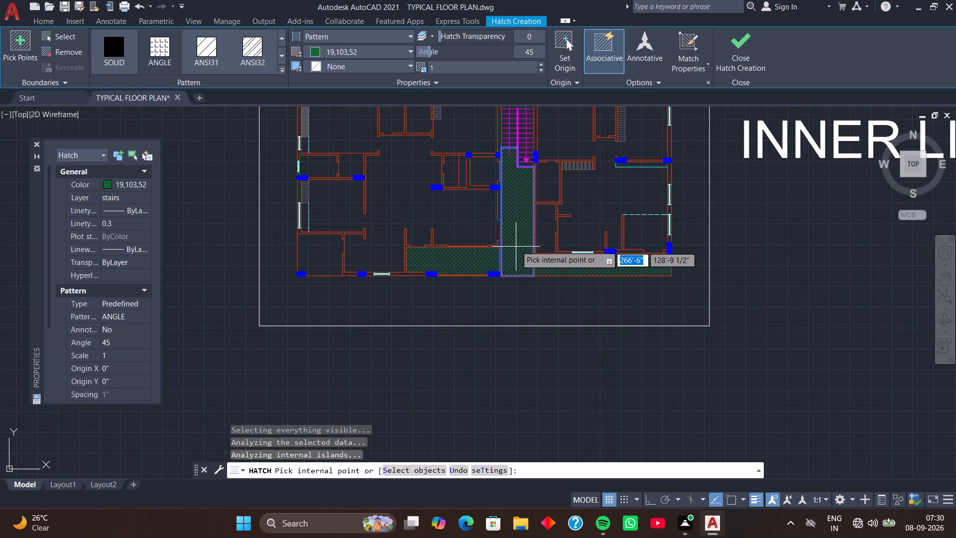
middle_drag(514, 243, 517, 279)
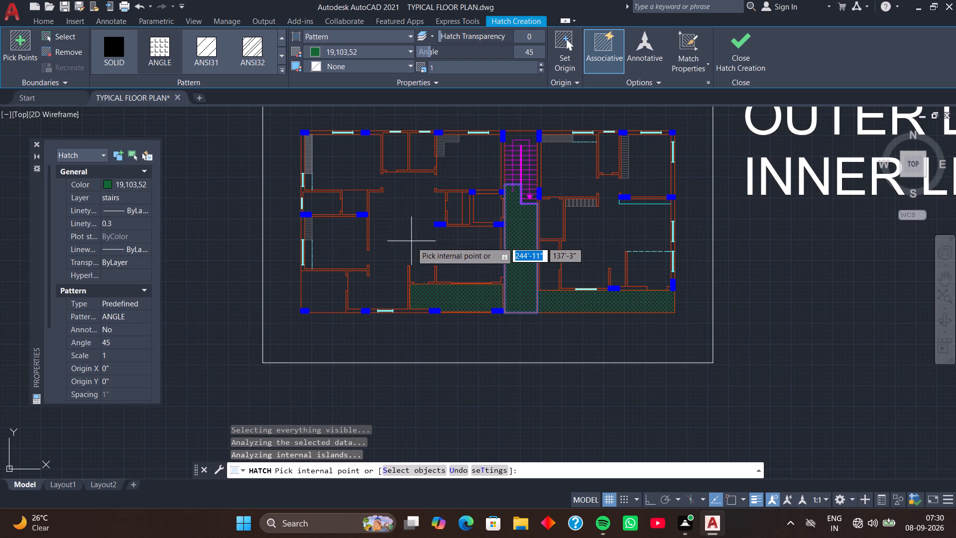
middle_drag(414, 248, 445, 275)
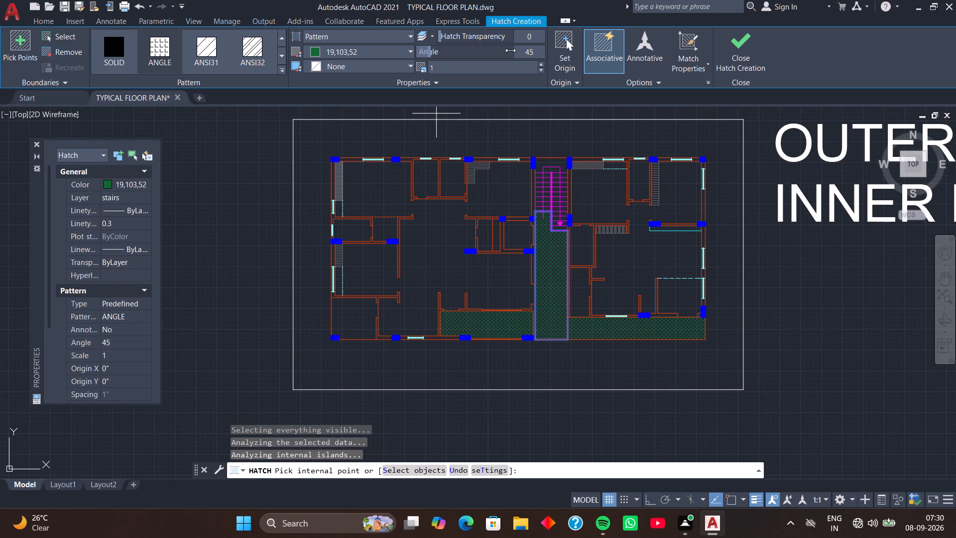
drag(434, 53, 421, 53)
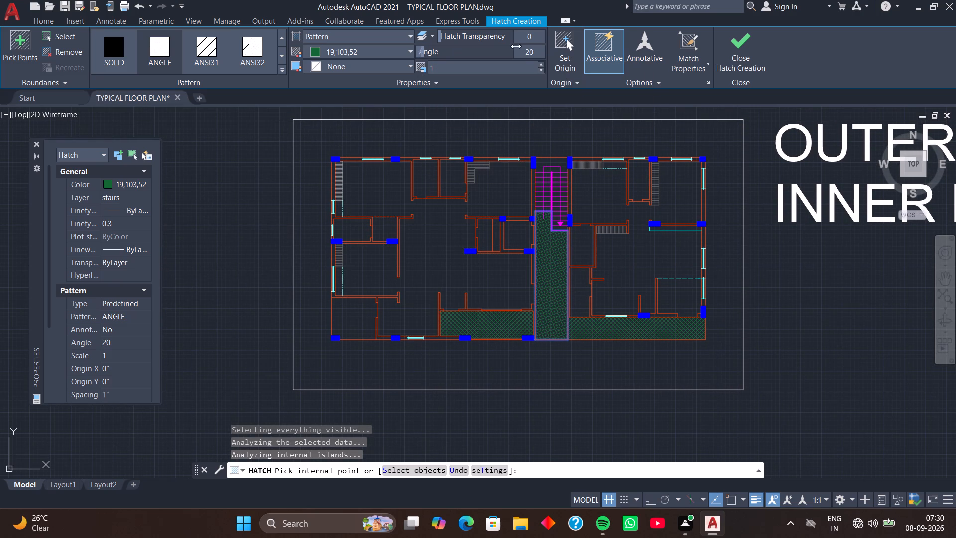
click(538, 55)
key(0)
key(Return)
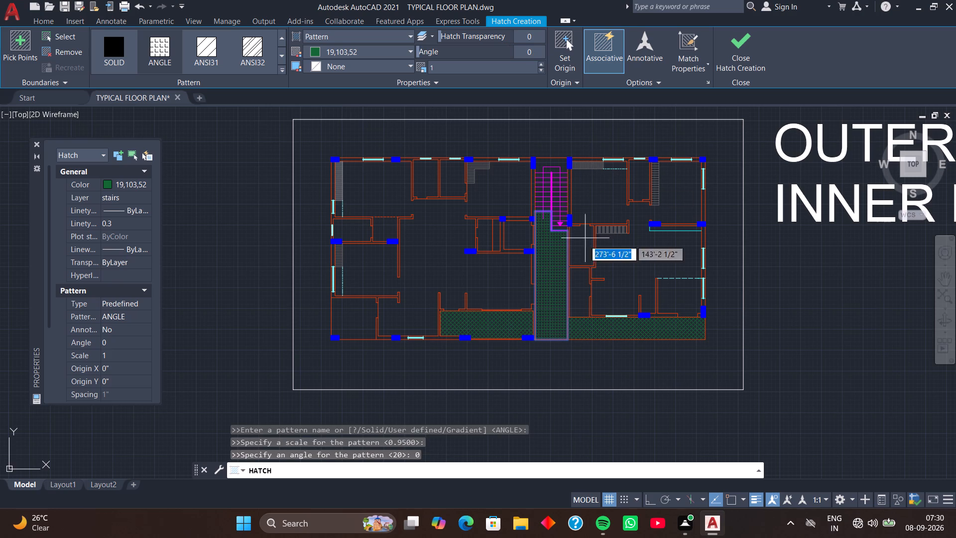
scroll(547, 272, up, 3)
scroll(547, 265, down, 1)
middle_drag(549, 269, 576, 170)
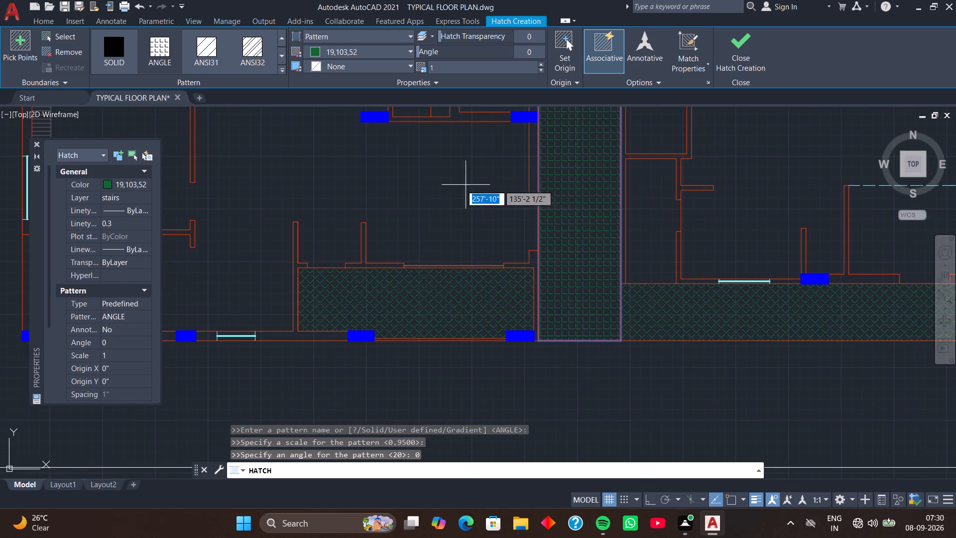
middle_drag(438, 182, 581, 177)
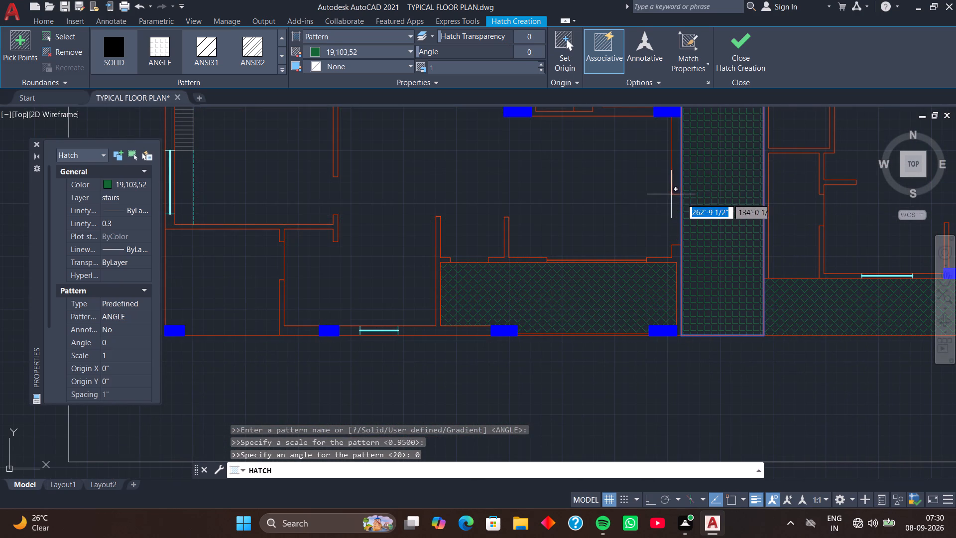
scroll(686, 201, down, 1)
middle_drag(673, 199, 549, 171)
key(space)
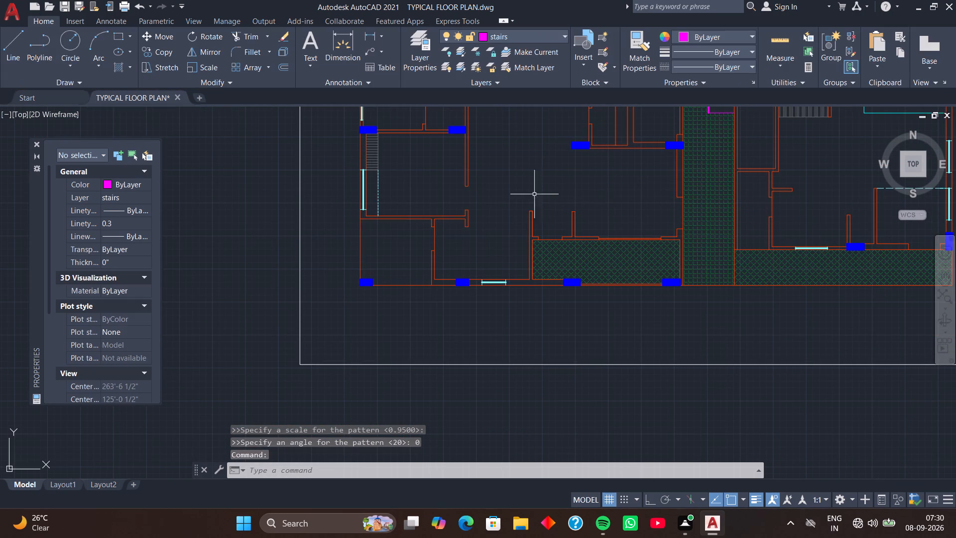
Hatch the space at the plan's southwest corner with the dark green ANGLE pattern at angle 0, scale 1.
key(space)
click(402, 248)
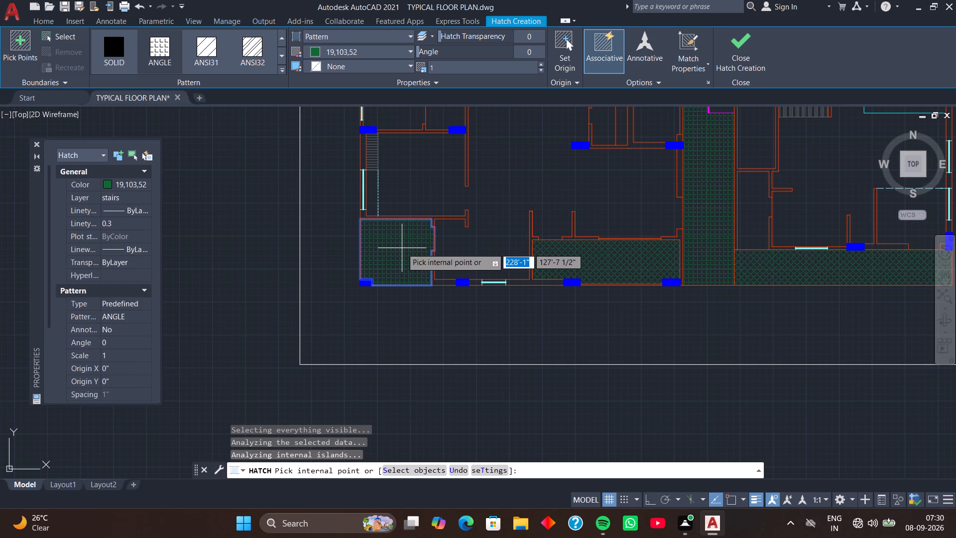
key(space)
Increase the southwest corner hatch's pattern scale to 2.1.
middle_drag(548, 193, 513, 200)
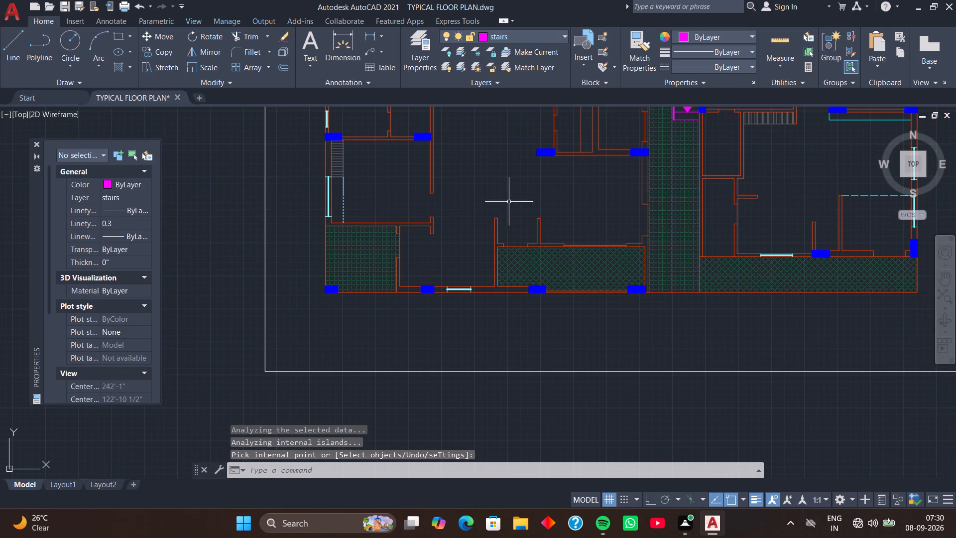
click(364, 254)
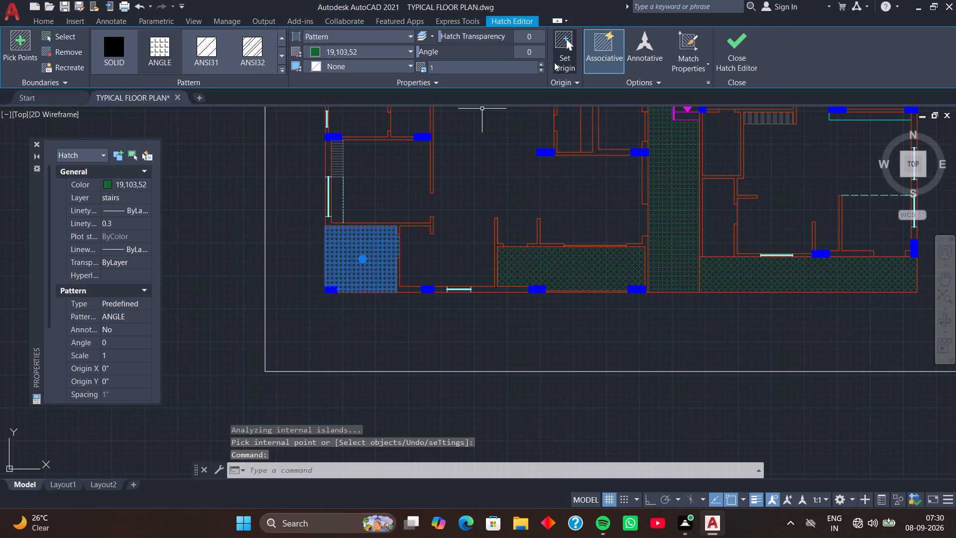
click(542, 64)
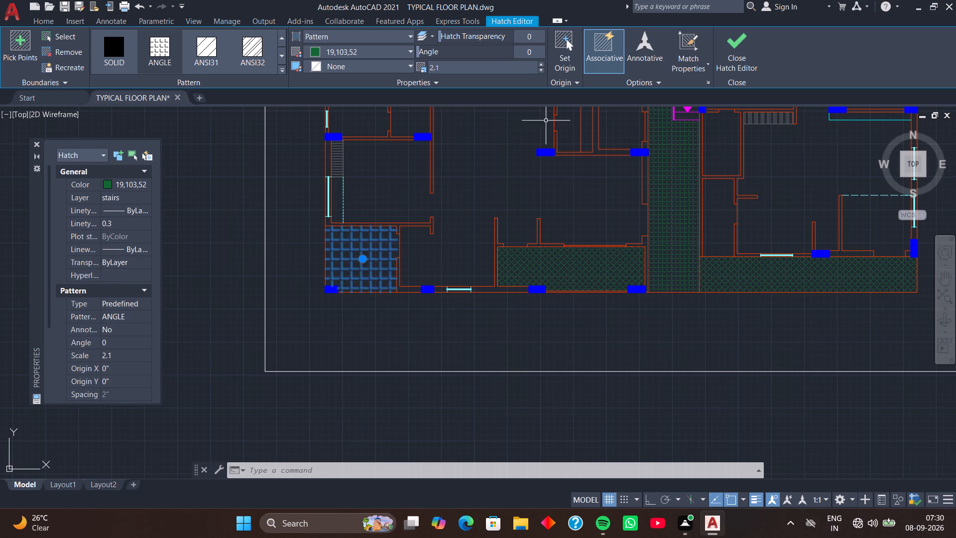
key(space)
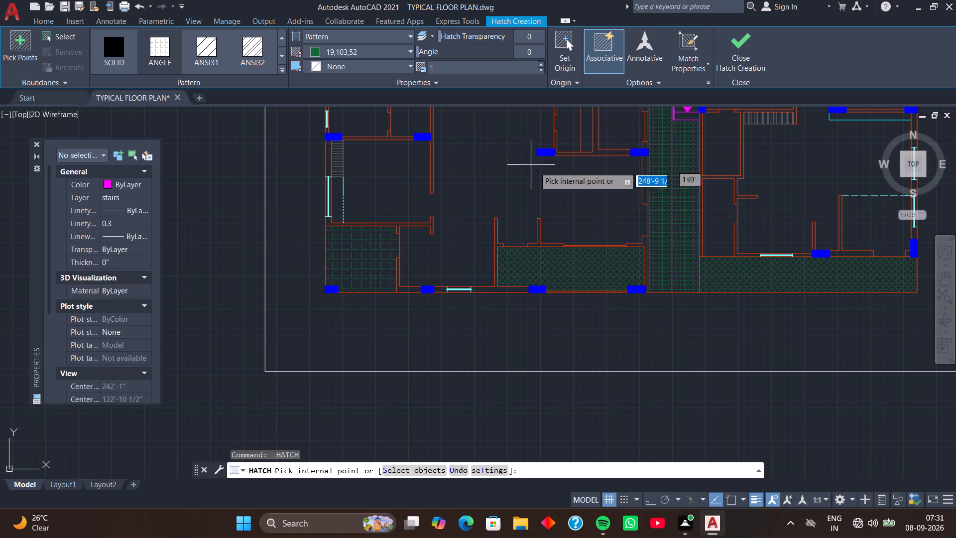
key(space)
Increase the central corridor hatch's pattern scale to 1.9.
click(660, 199)
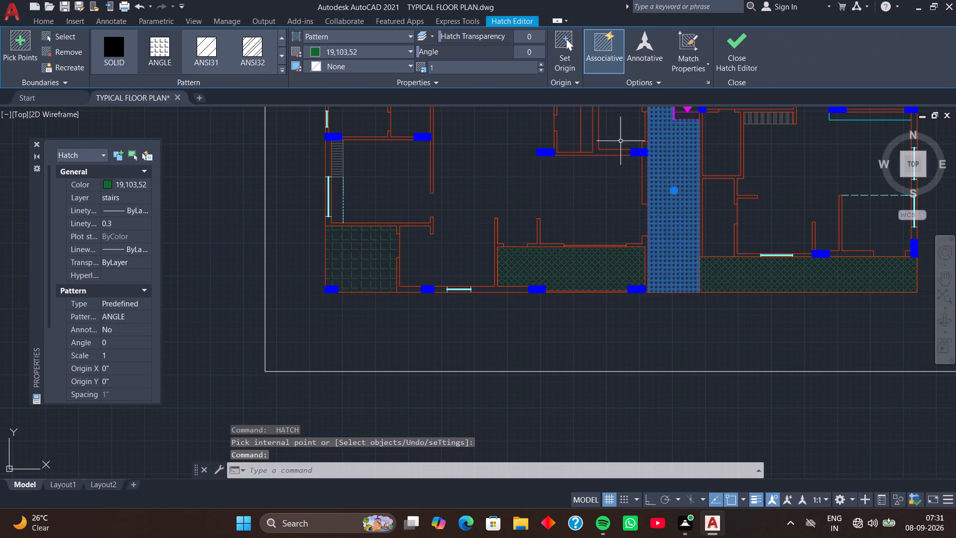
click(542, 64)
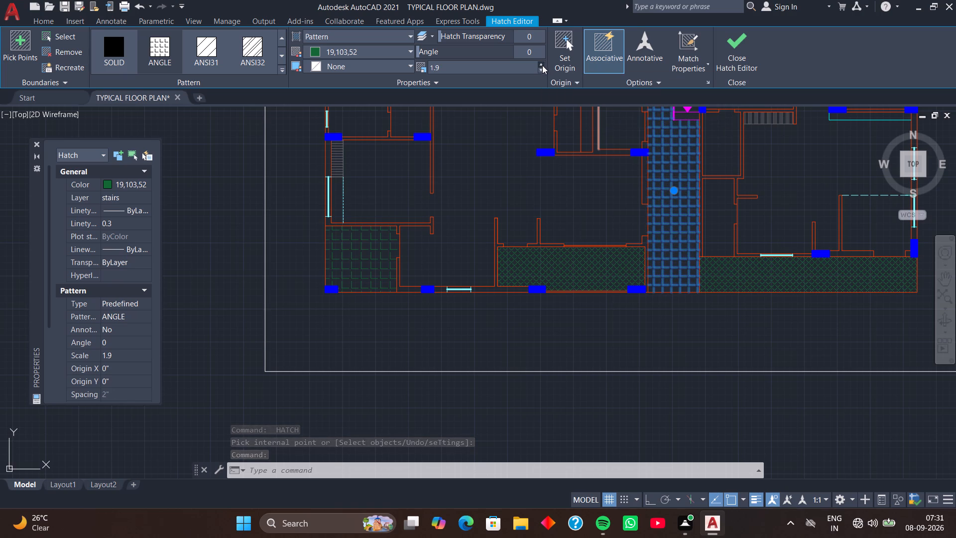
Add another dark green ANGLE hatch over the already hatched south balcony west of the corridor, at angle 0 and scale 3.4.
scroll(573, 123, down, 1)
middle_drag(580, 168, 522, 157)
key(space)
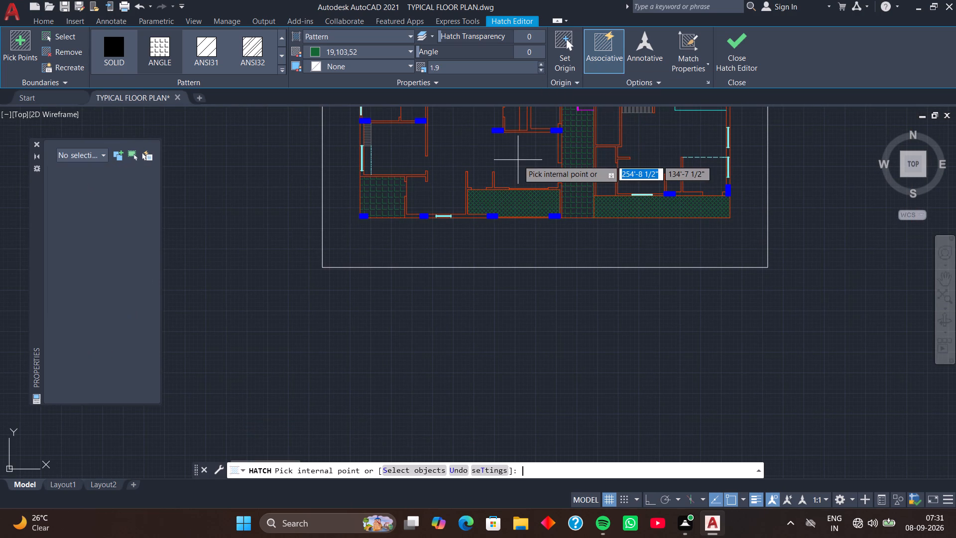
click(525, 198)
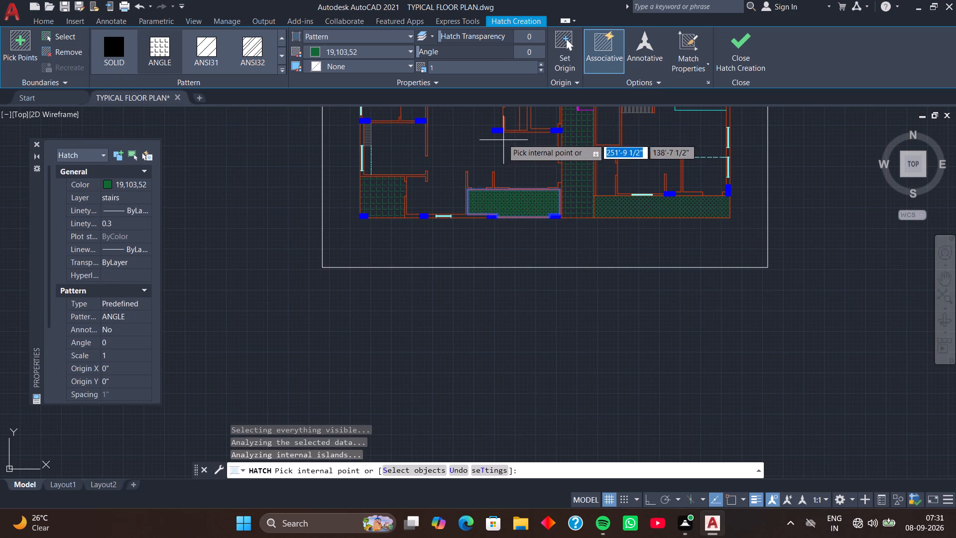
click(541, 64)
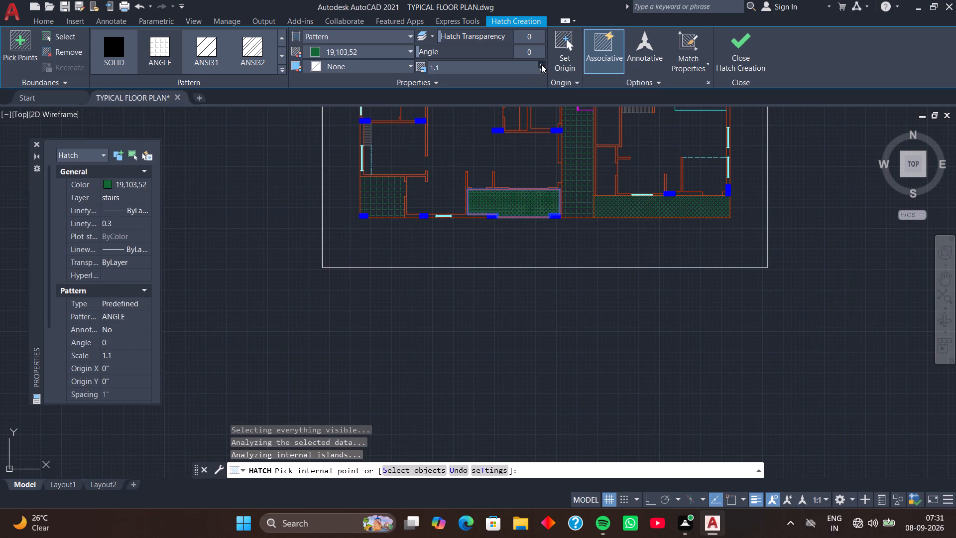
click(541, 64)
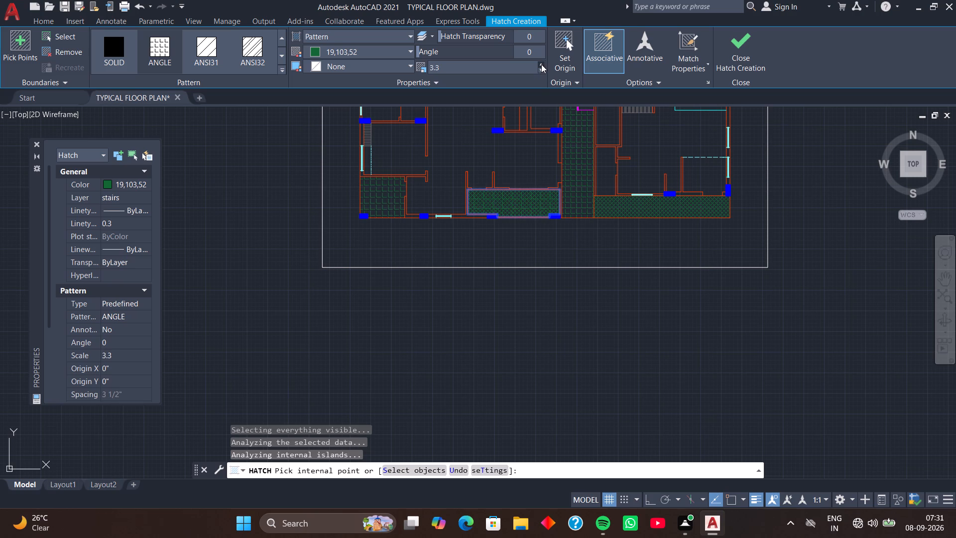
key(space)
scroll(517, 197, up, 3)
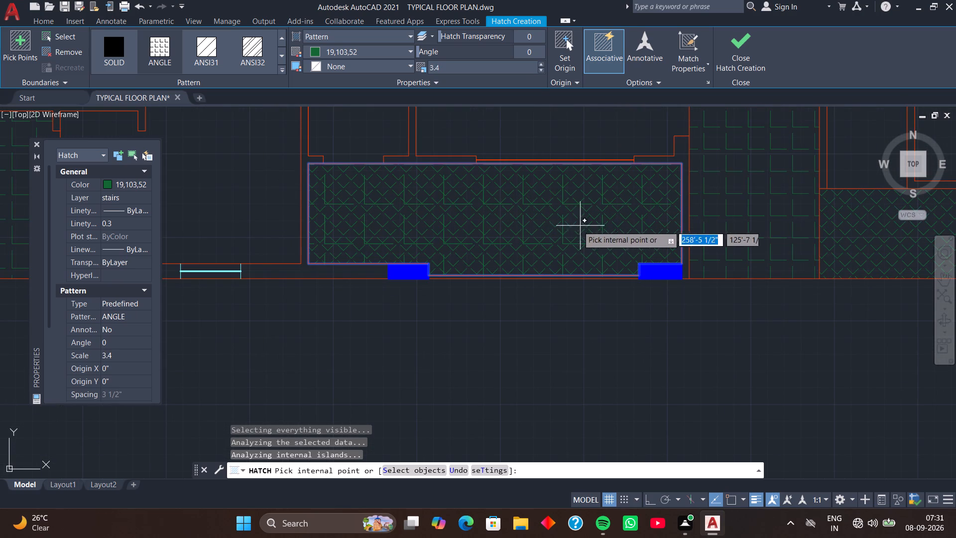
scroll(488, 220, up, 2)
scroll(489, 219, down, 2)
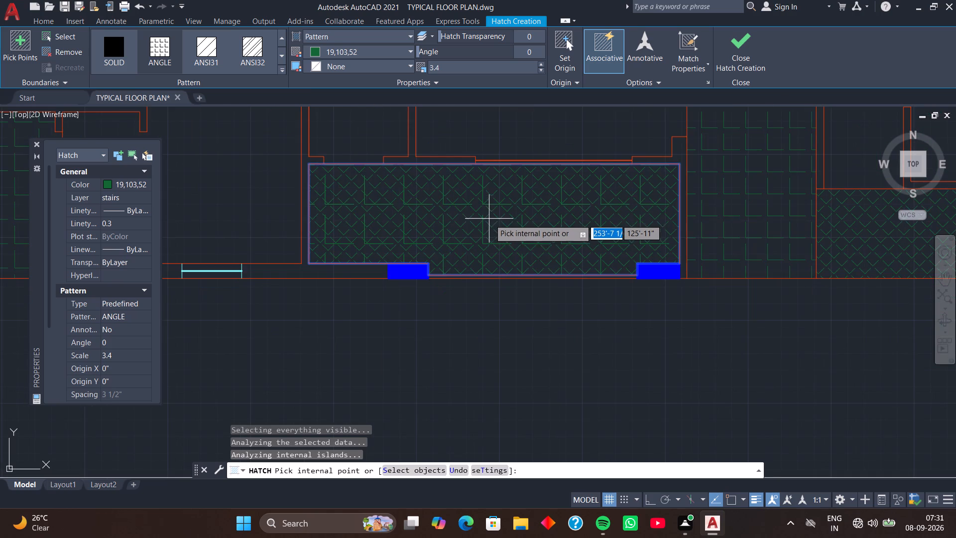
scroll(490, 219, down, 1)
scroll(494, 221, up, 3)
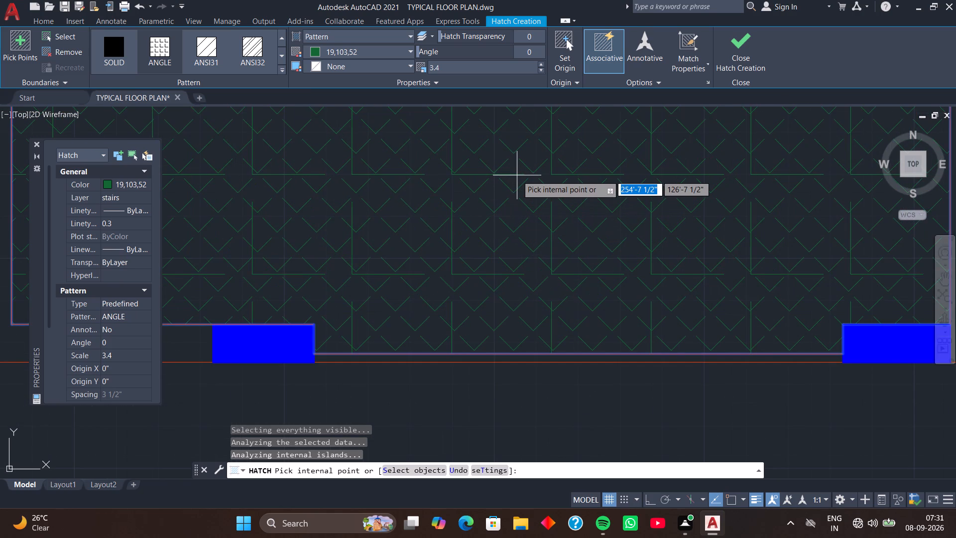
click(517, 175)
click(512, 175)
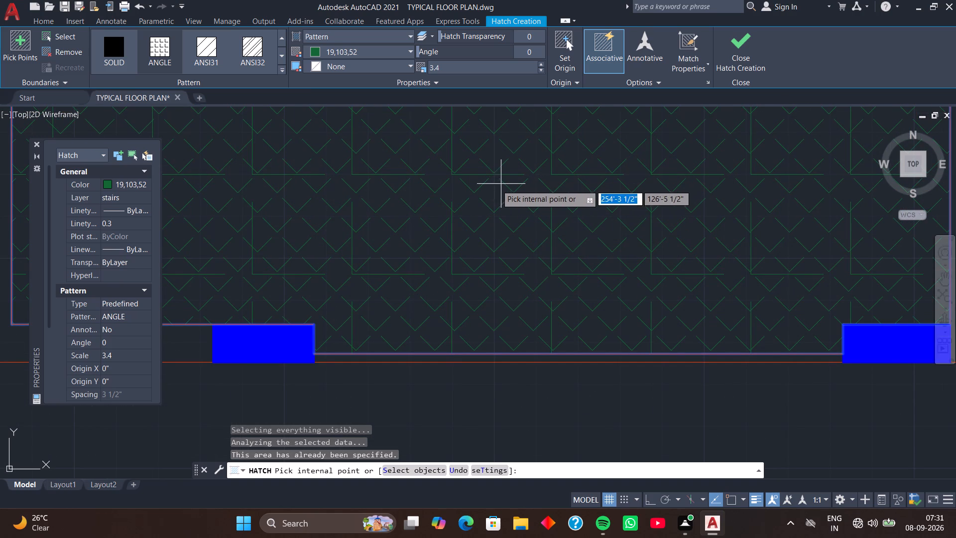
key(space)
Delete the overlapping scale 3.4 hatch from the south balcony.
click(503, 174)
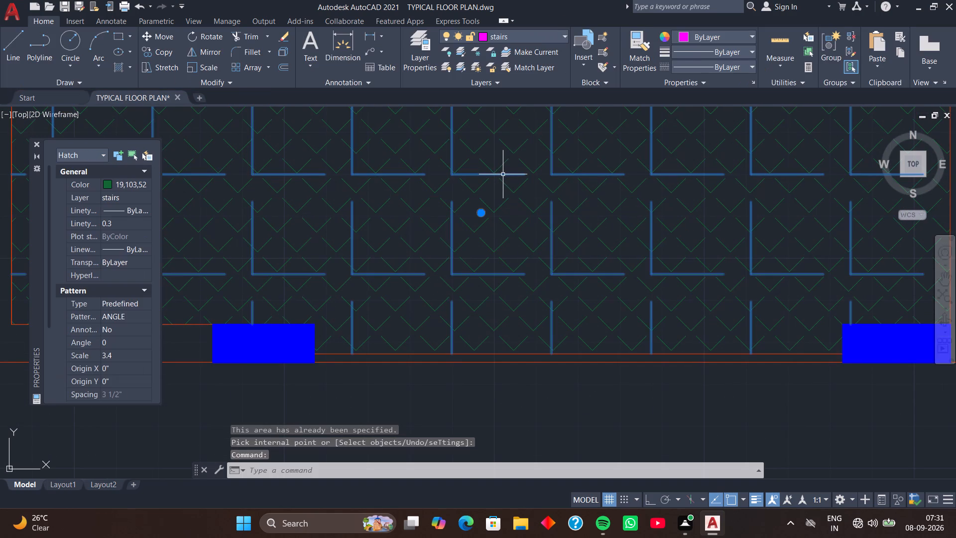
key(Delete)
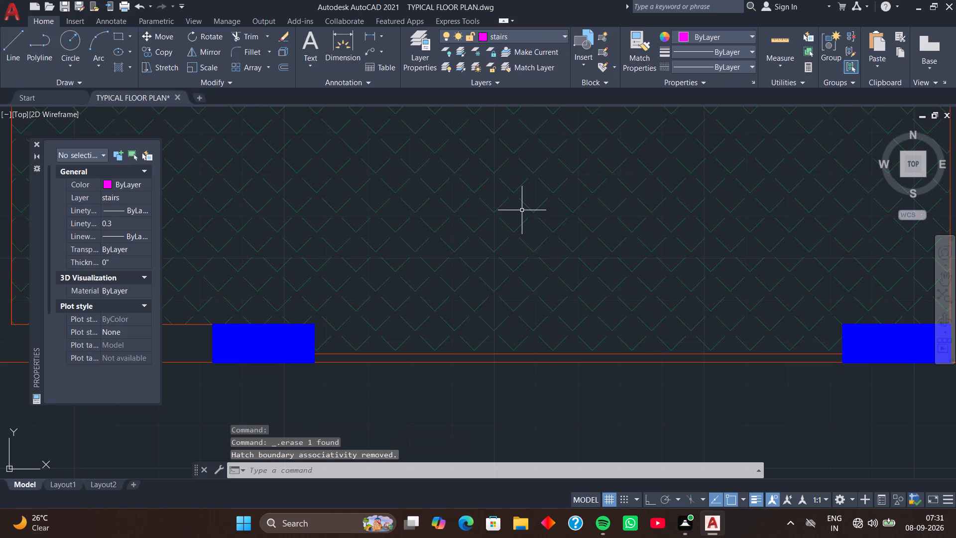
Increase the pattern scale of the south balcony hatch west of the corridor to 1.7.
click(531, 210)
scroll(533, 170, down, 2)
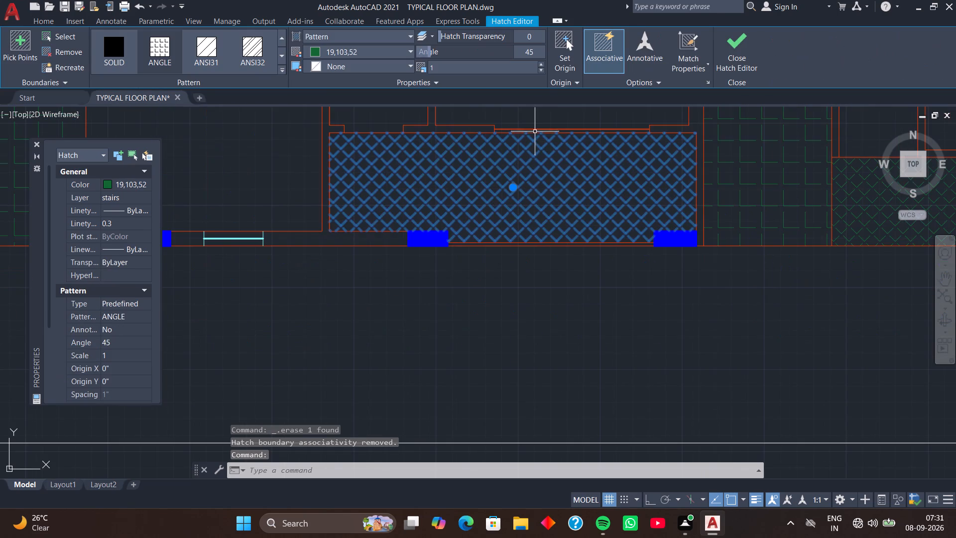
click(541, 63)
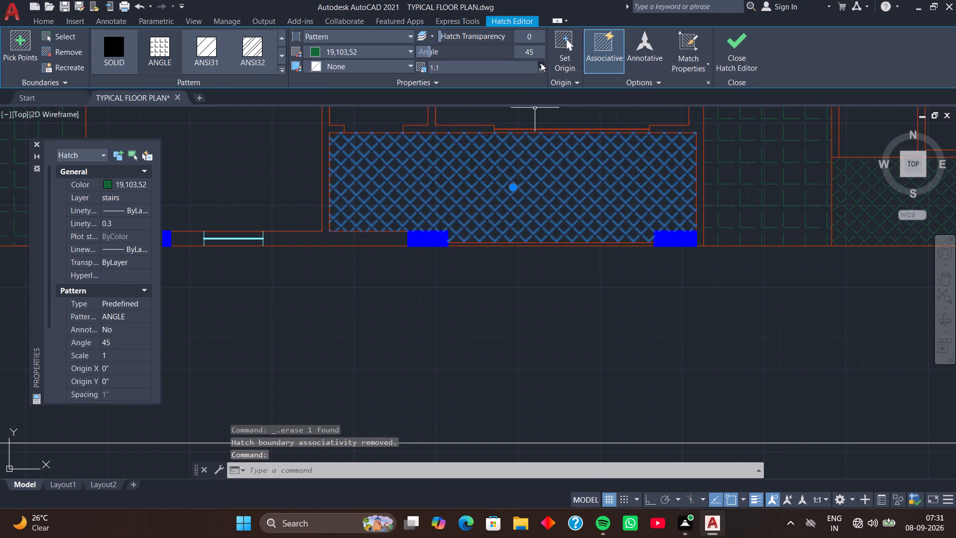
click(541, 63)
click(541, 63)
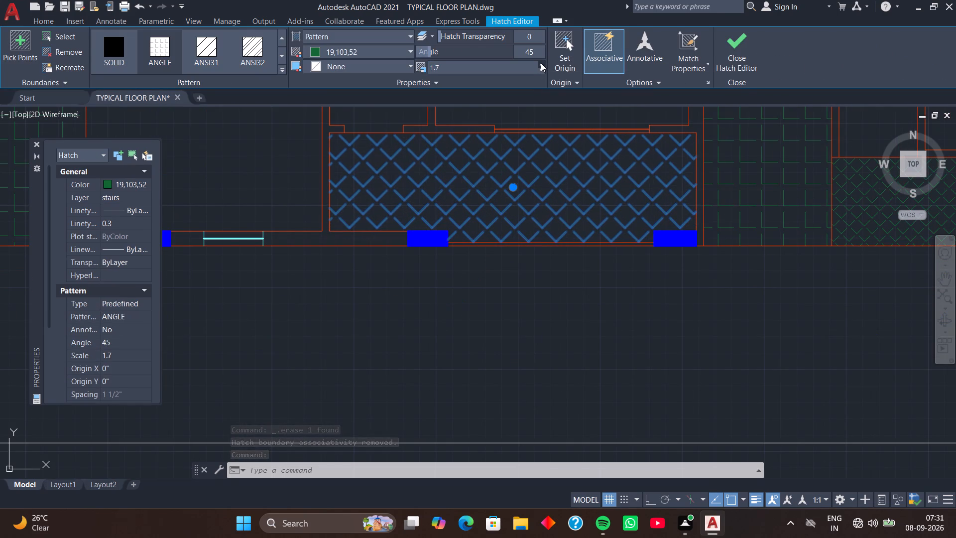
click(726, 41)
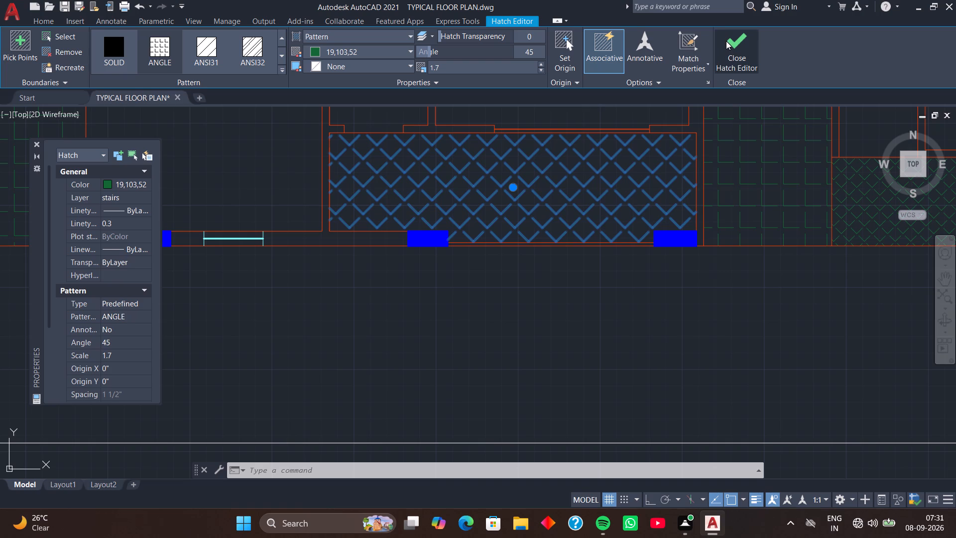
Increase the pattern scale of the southeast balcony hatch east of the corridor to 2.1.
scroll(719, 108, down, 2)
middle_drag(727, 128, 459, 166)
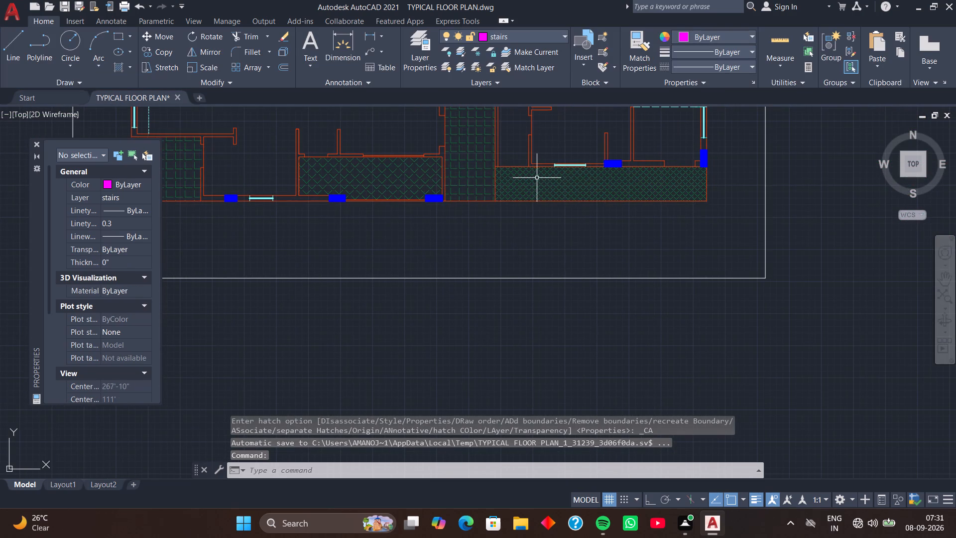
click(545, 183)
scroll(536, 80, up, 2)
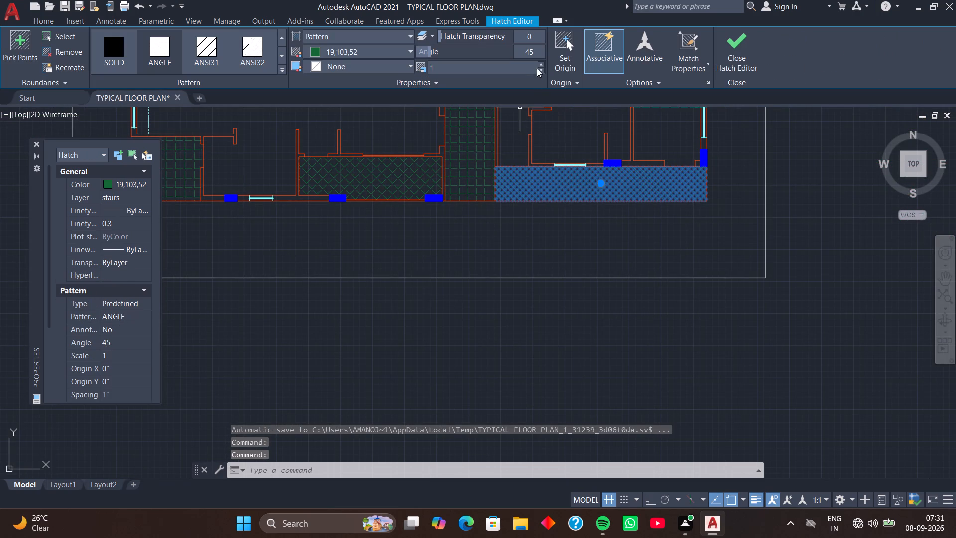
click(539, 62)
click(539, 62)
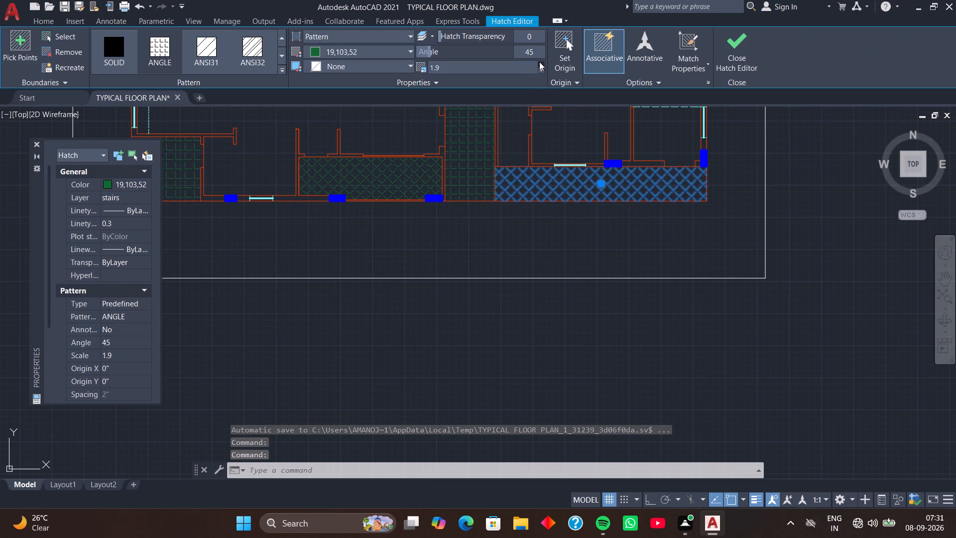
click(539, 62)
click(539, 62)
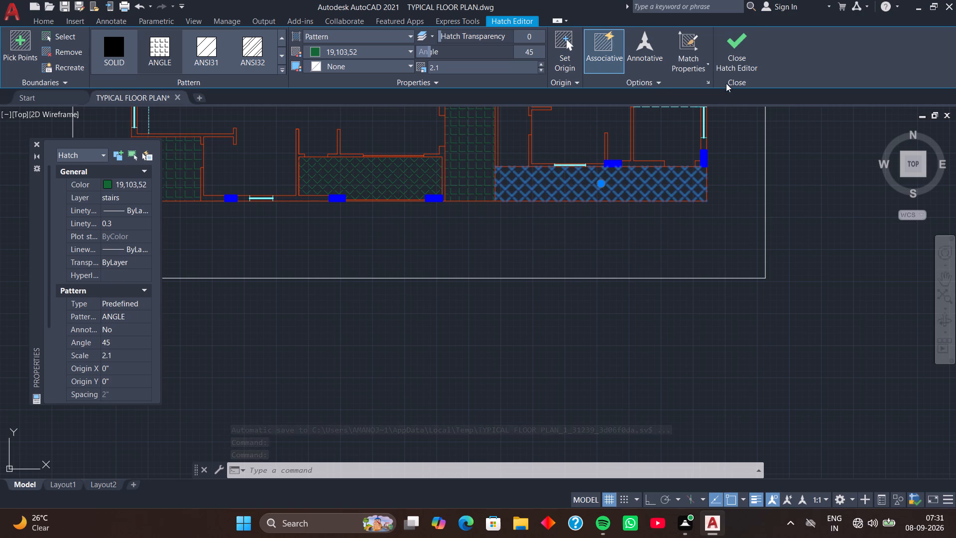
click(737, 53)
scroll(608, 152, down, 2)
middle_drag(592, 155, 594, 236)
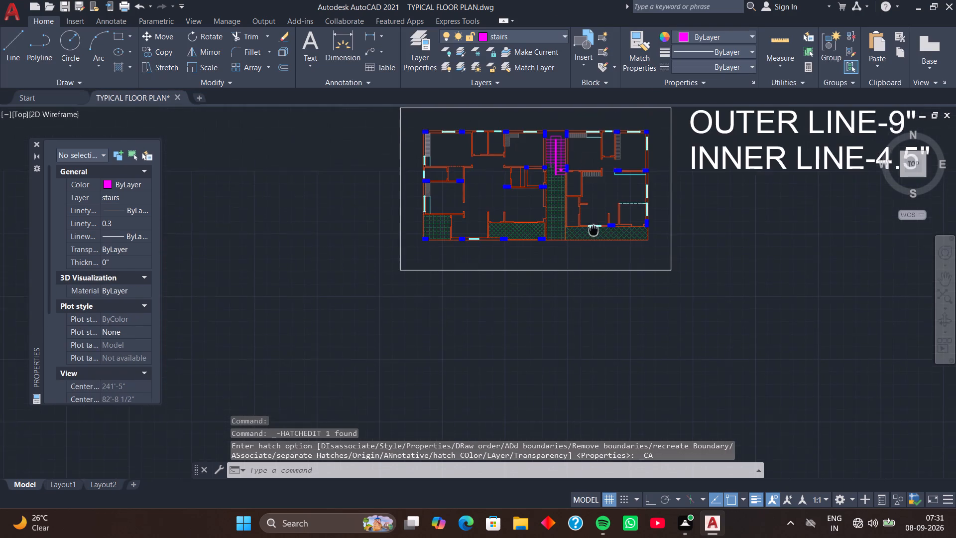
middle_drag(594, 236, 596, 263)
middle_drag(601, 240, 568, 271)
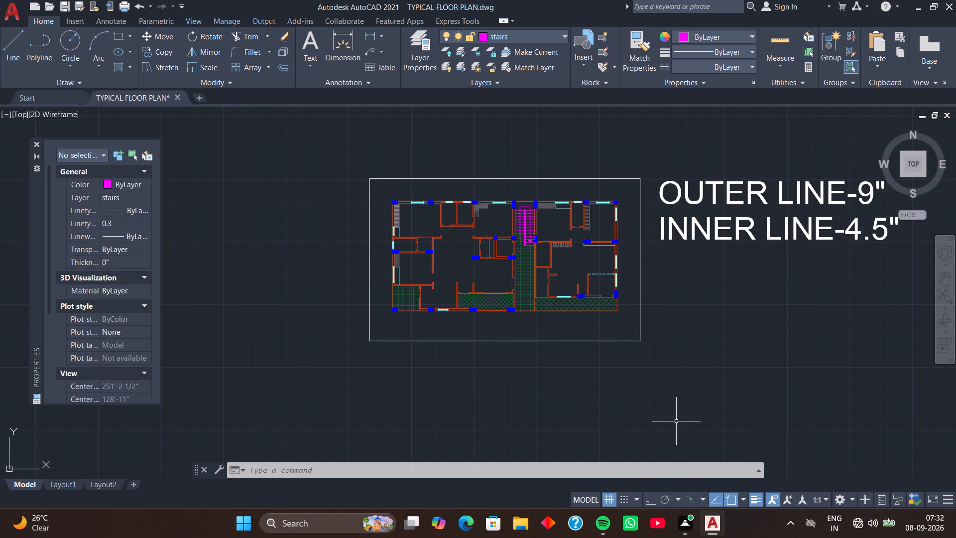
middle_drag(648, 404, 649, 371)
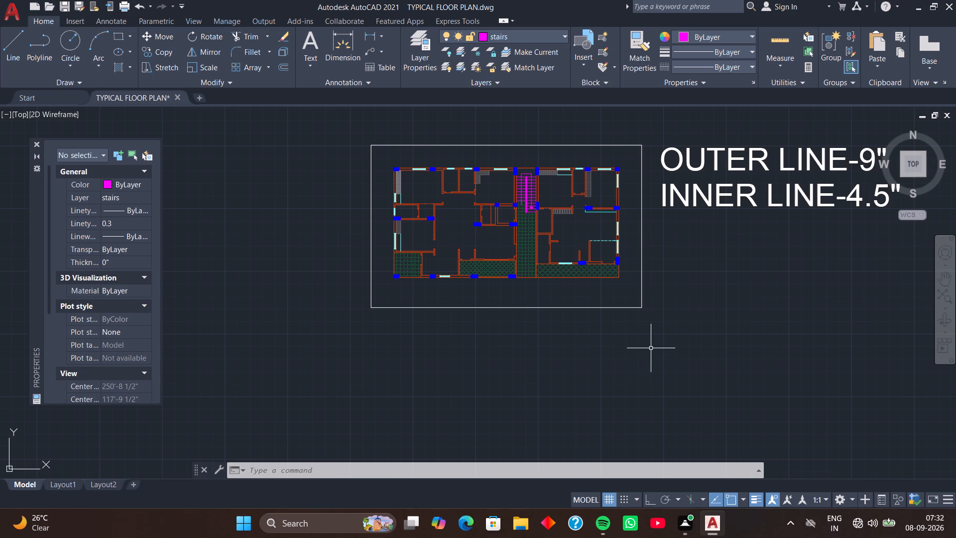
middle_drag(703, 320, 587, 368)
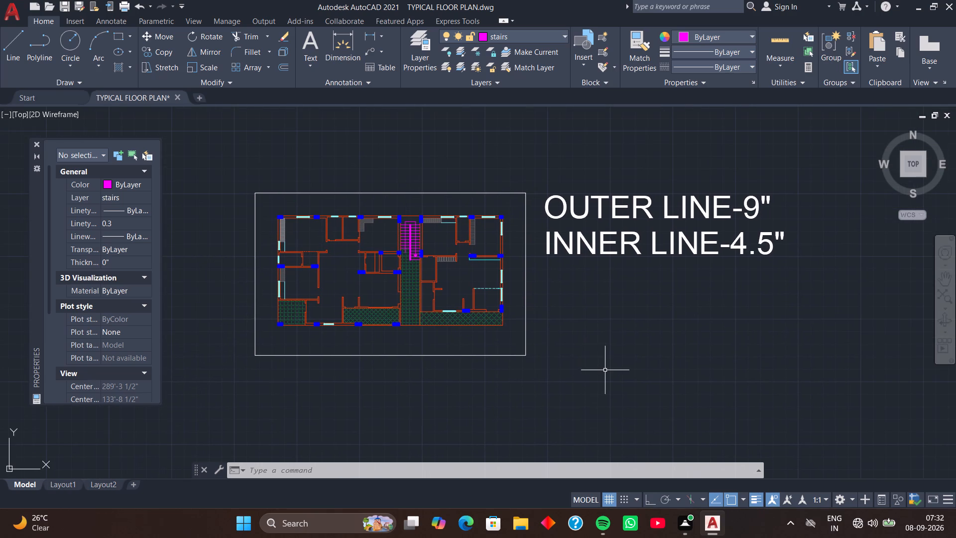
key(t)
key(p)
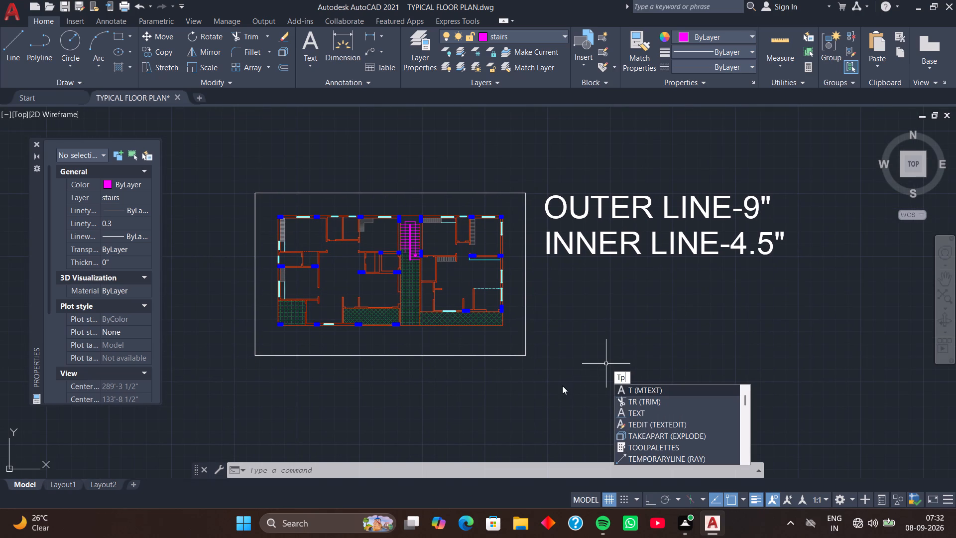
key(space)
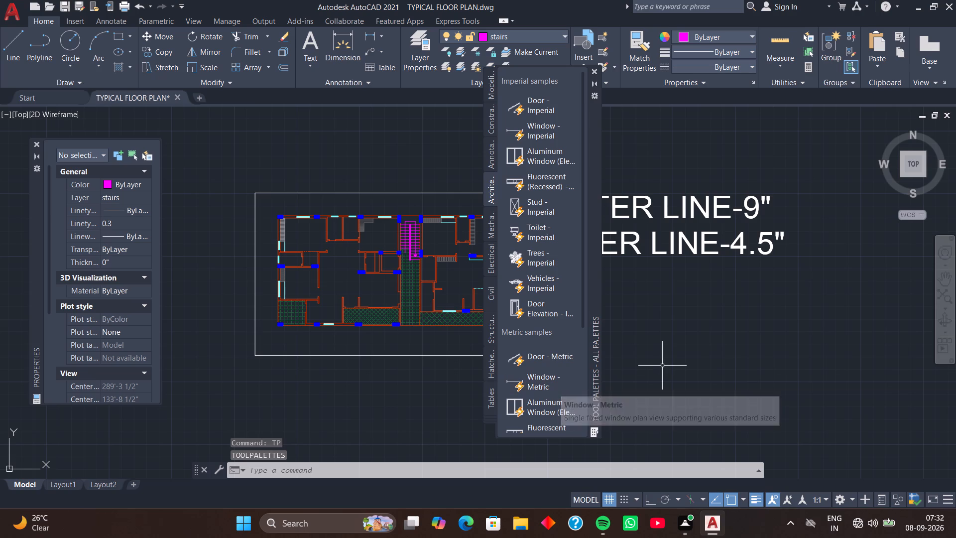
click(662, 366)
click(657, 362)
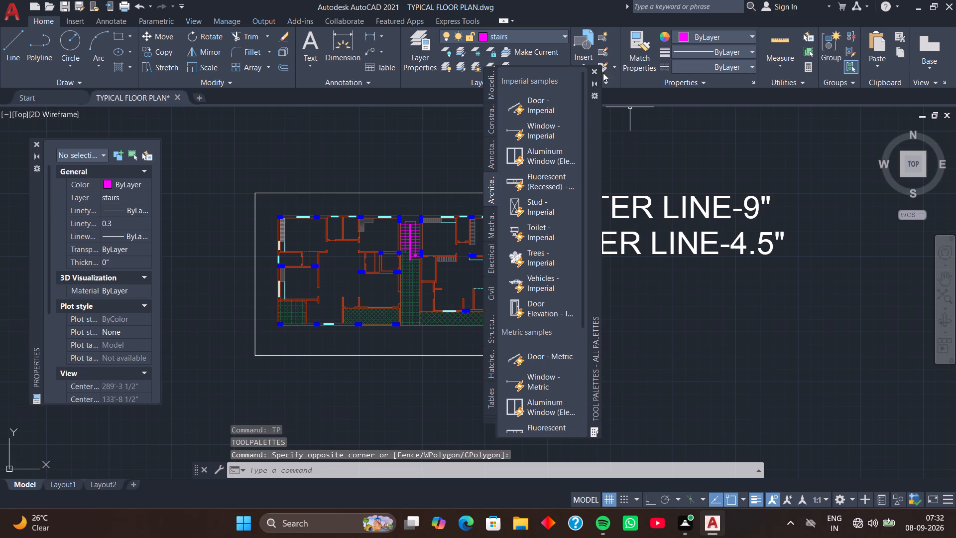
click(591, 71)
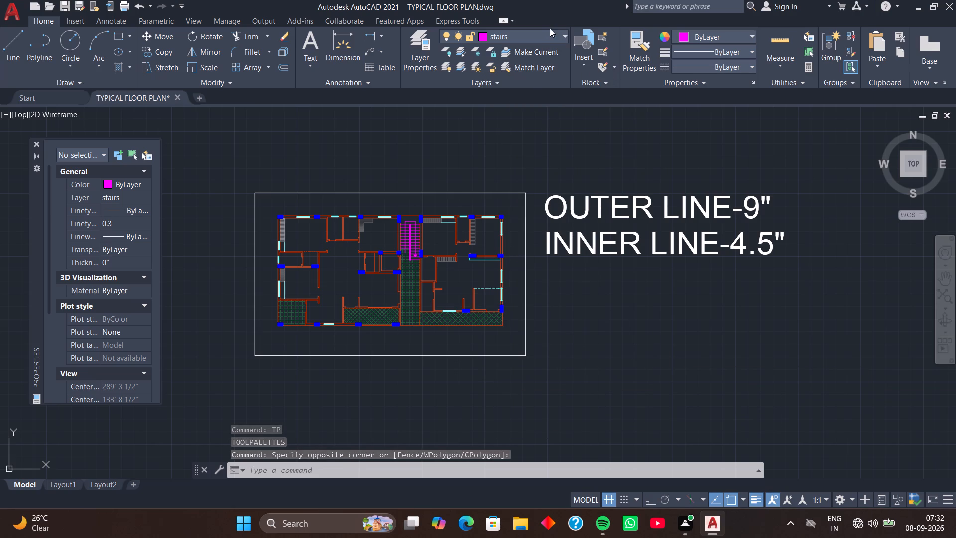
Make the door layer current and place a Door - Imperial block from the tool palettes in the empty area southeast of the plan.
click(564, 36)
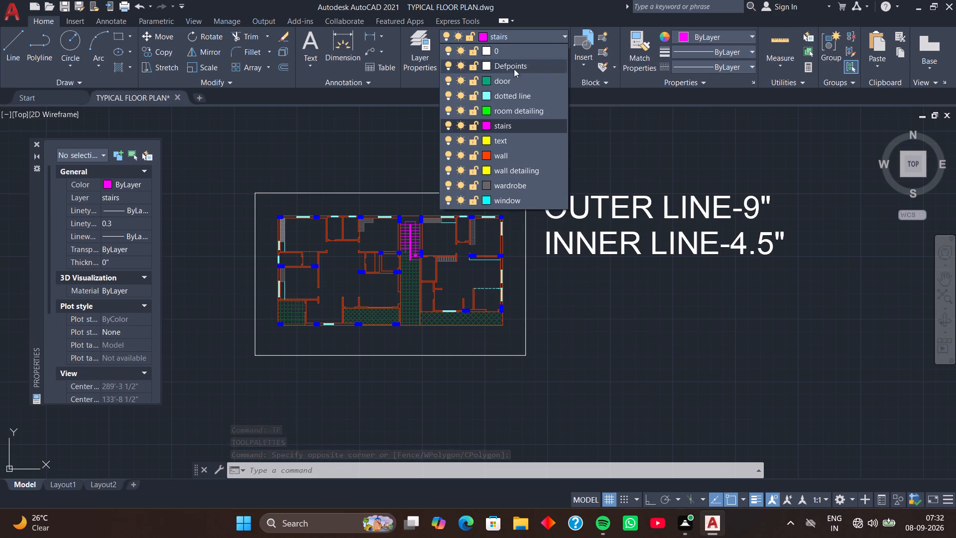
click(521, 81)
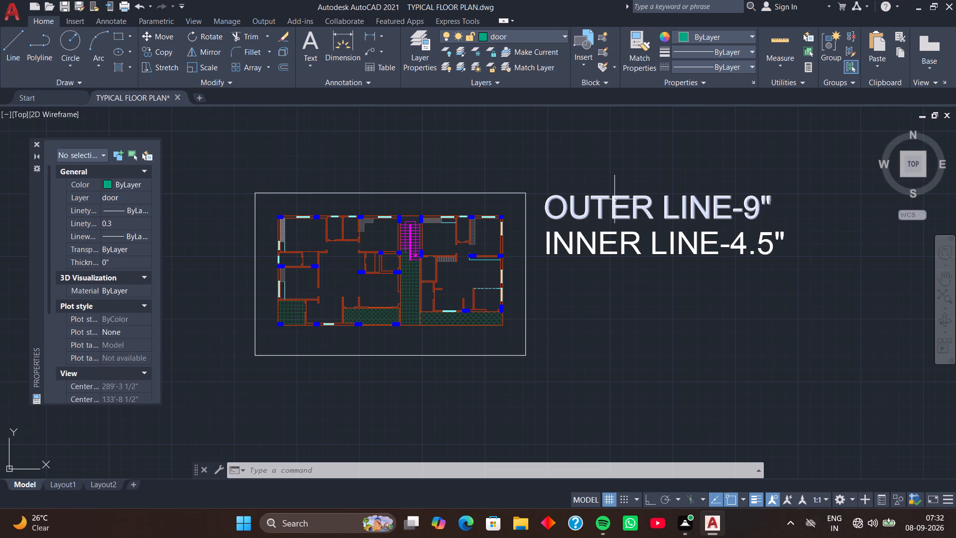
text(tp)
key(space)
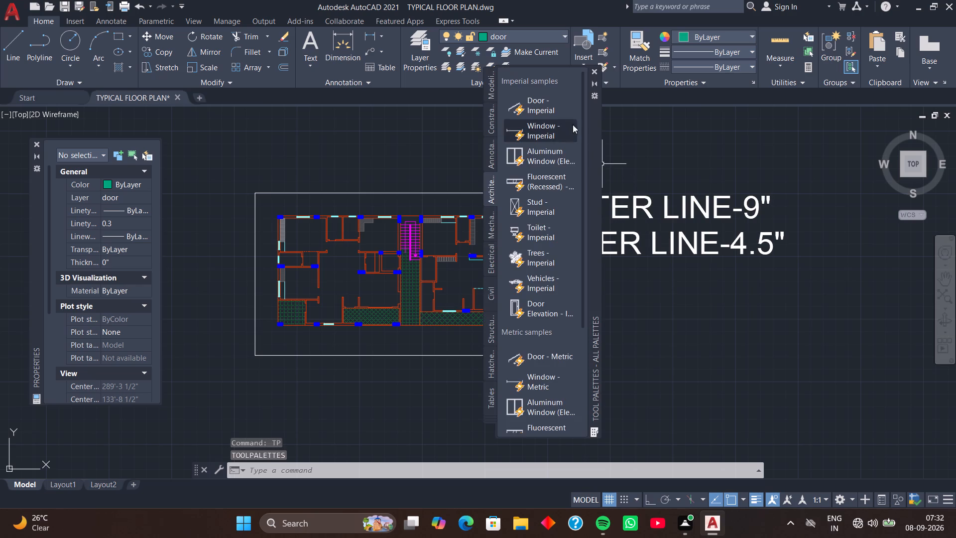
drag(542, 109, 655, 327)
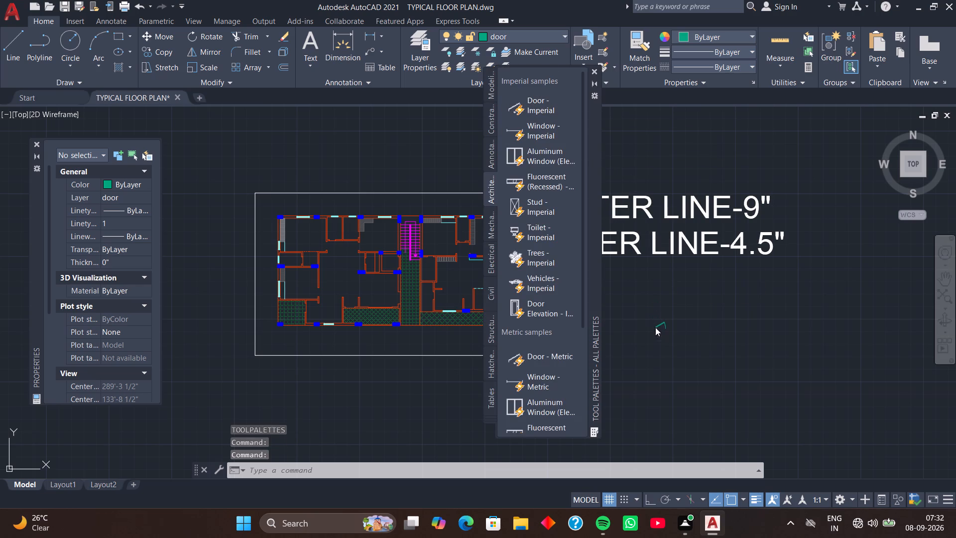
click(594, 68)
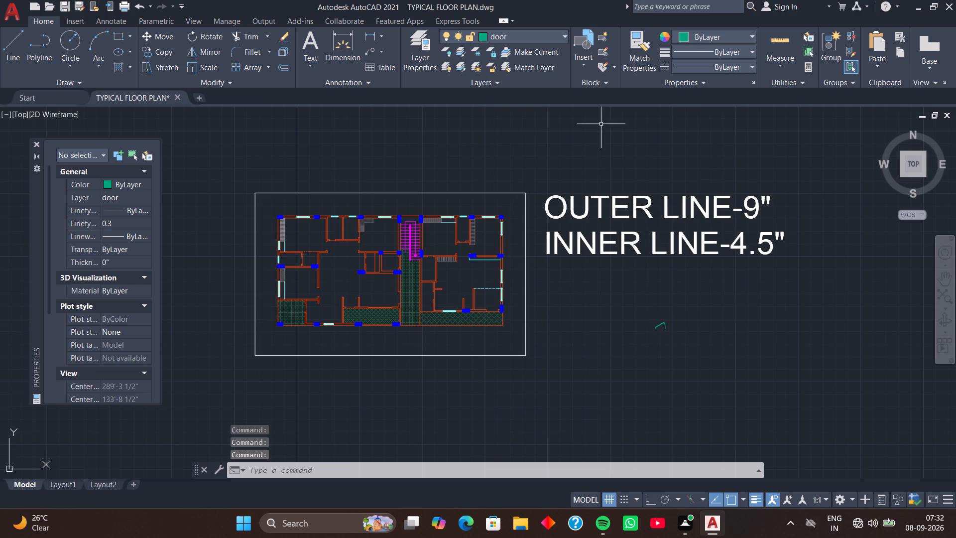
Change the placed door block's opening angle so the leaf stands perpendicular to the opening with a quarter-circle swing.
scroll(631, 364, up, 2)
click(709, 263)
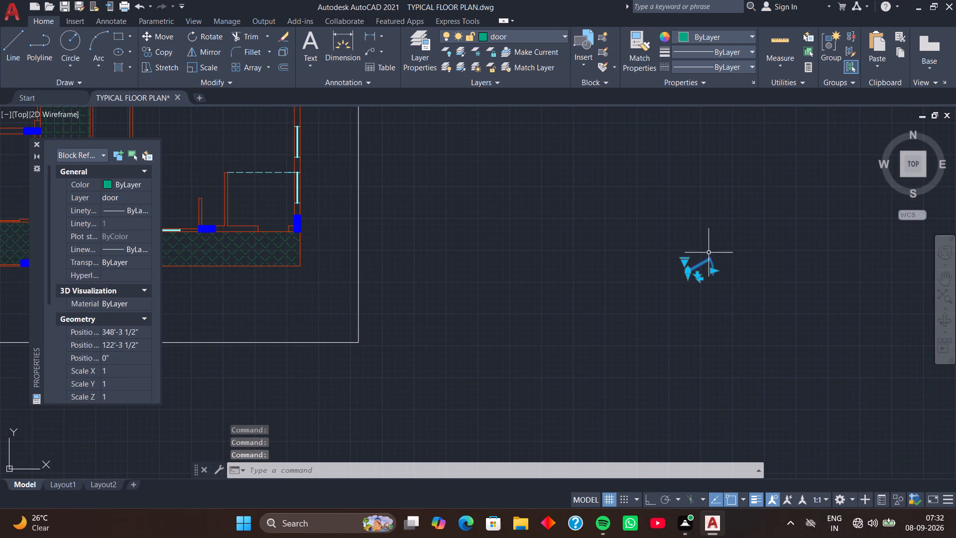
click(686, 262)
click(735, 307)
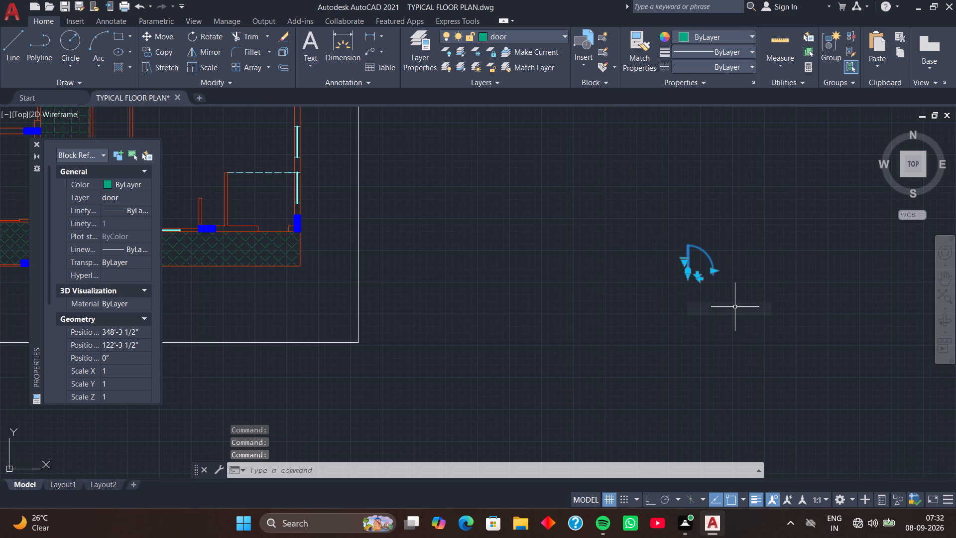
Copy the door in Multiple mode from its hinge base point into the northwest room, two small north rooms, small west room and room west of the stairs.
key(c)
text(o)
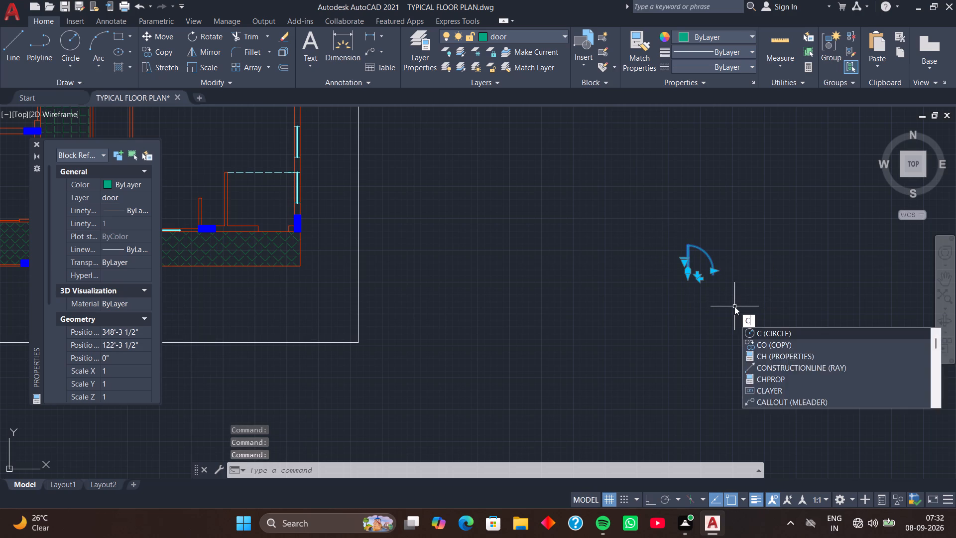
key(space)
key(m)
key(space)
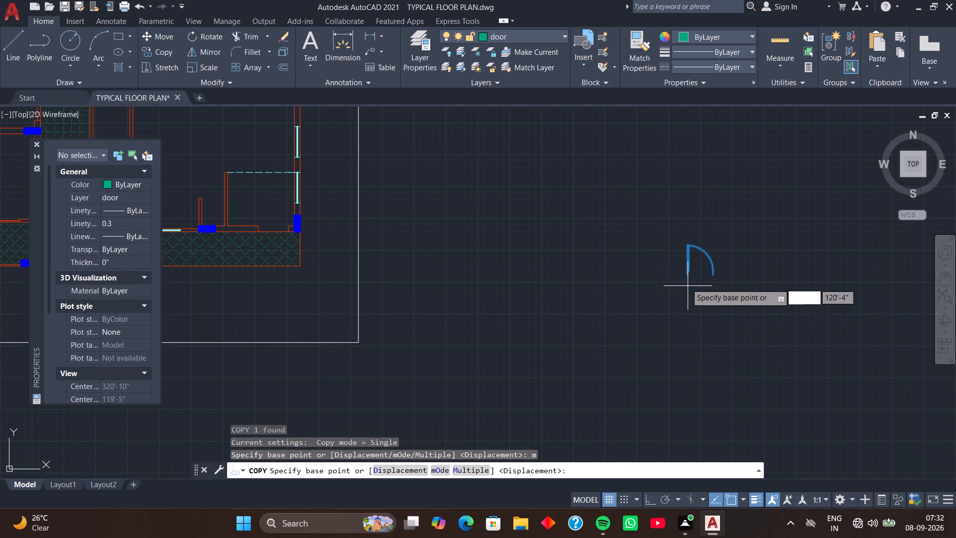
click(688, 276)
scroll(526, 269, down, 3)
middle_drag(506, 270, 579, 317)
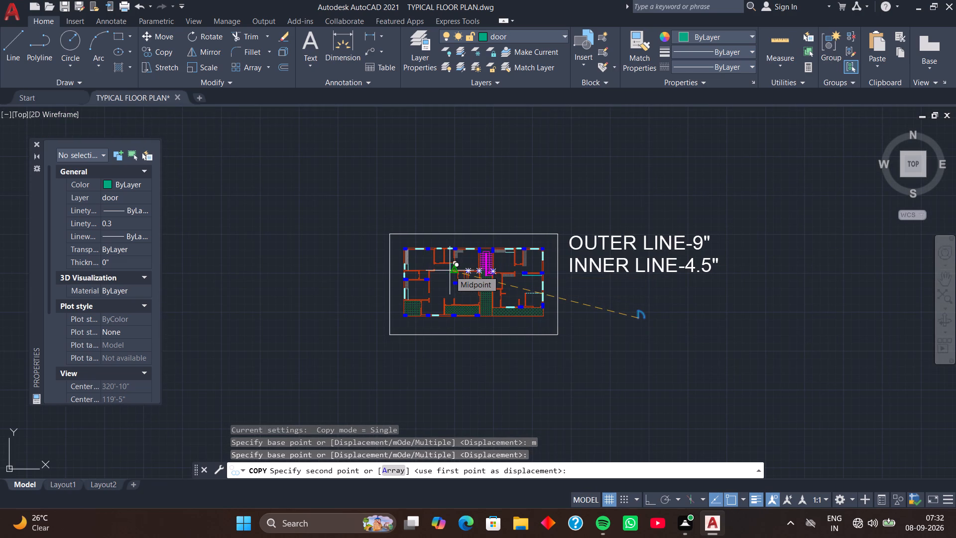
scroll(408, 271, up, 4)
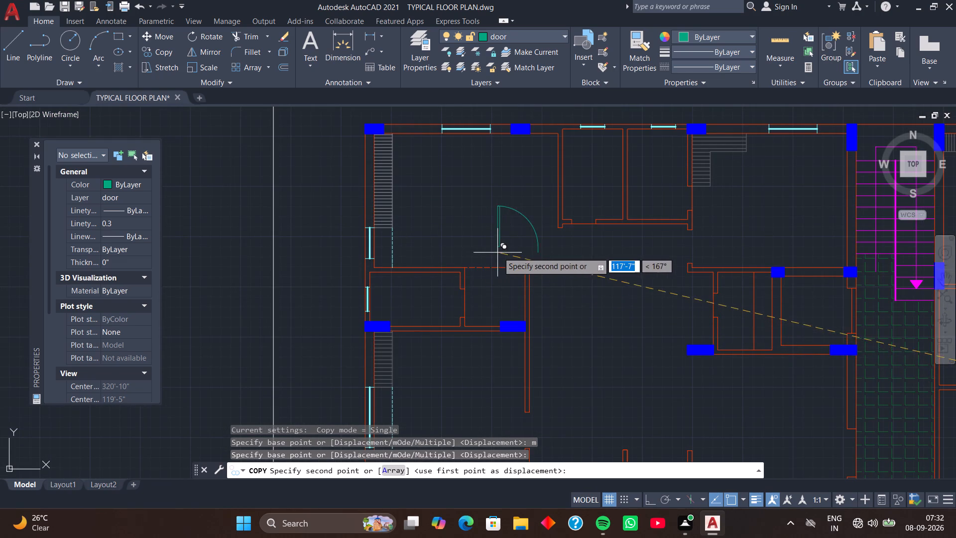
click(498, 240)
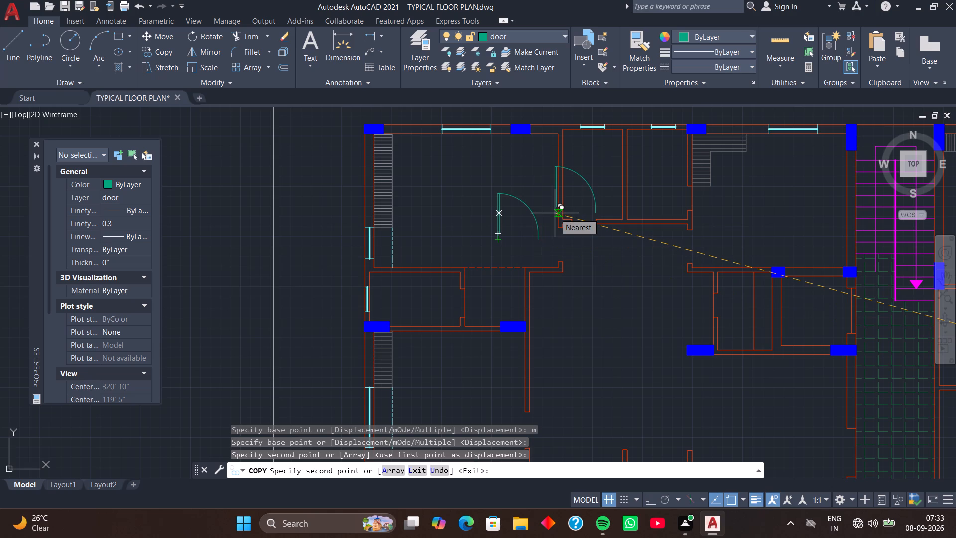
click(581, 206)
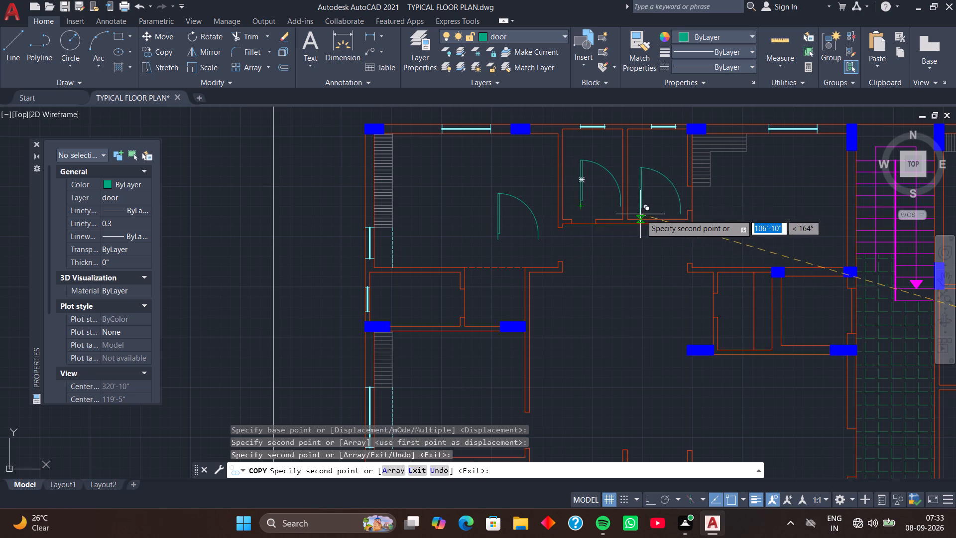
click(647, 211)
click(408, 319)
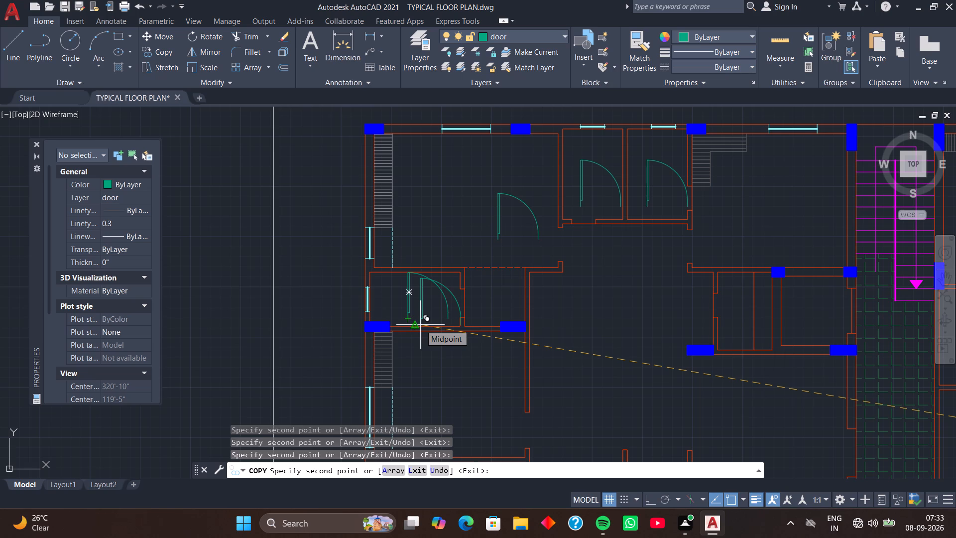
click(730, 243)
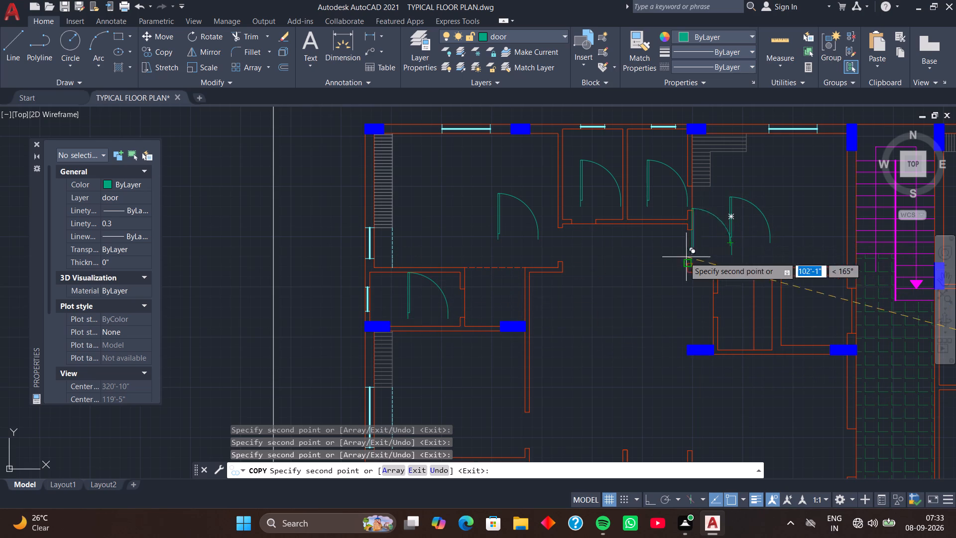
Continue copying the door into the west flat's southwest room, the room south of it, the hall's south end and the room beside the corridor.
scroll(650, 304, down, 1)
middle_drag(643, 352, 639, 307)
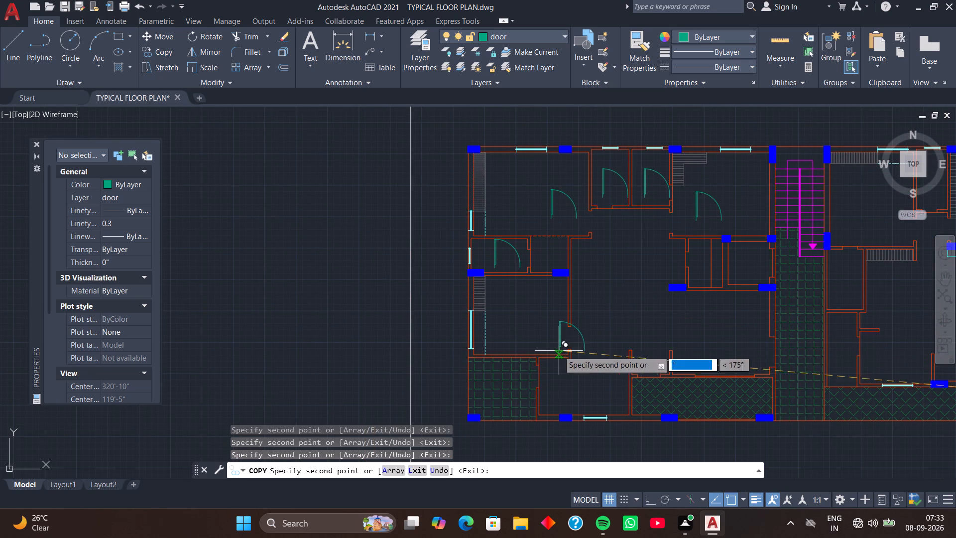
click(536, 345)
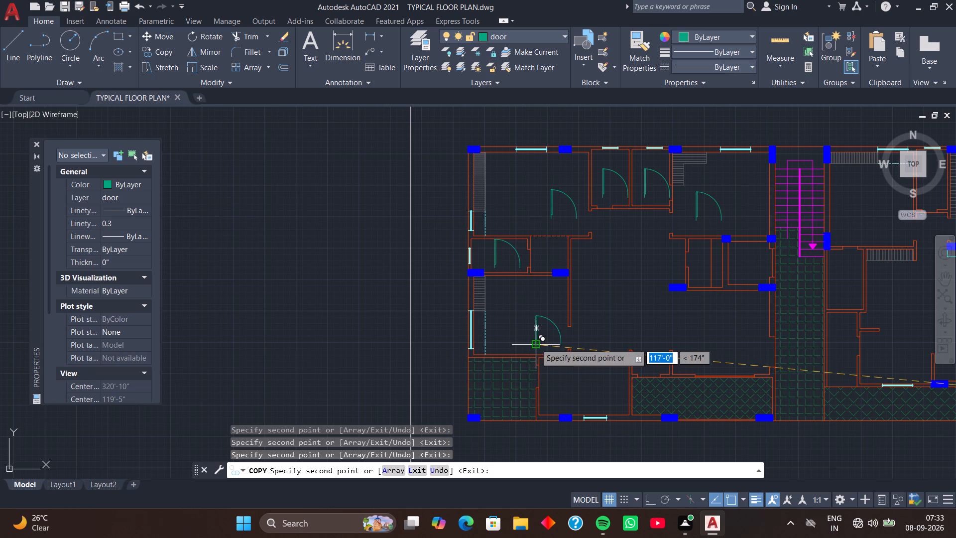
click(548, 395)
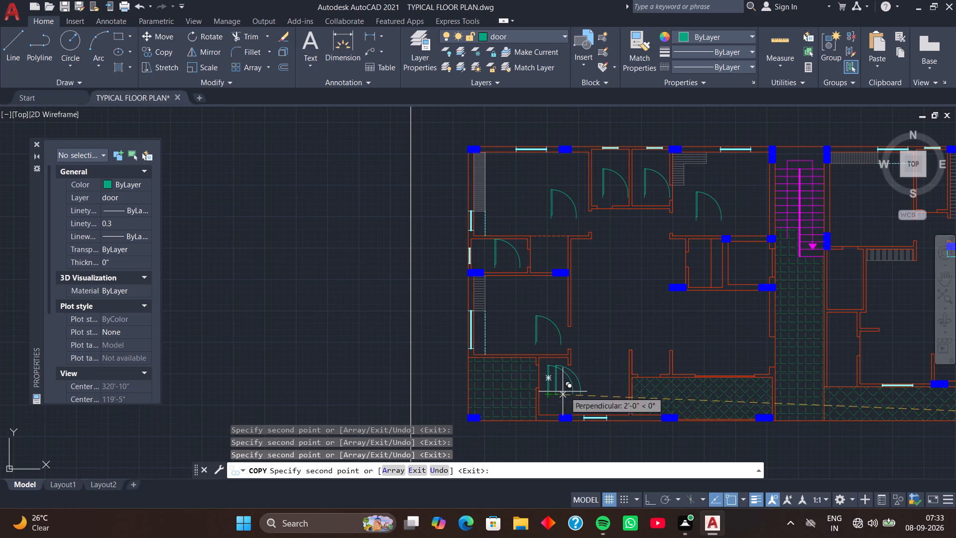
middle_drag(589, 365, 527, 370)
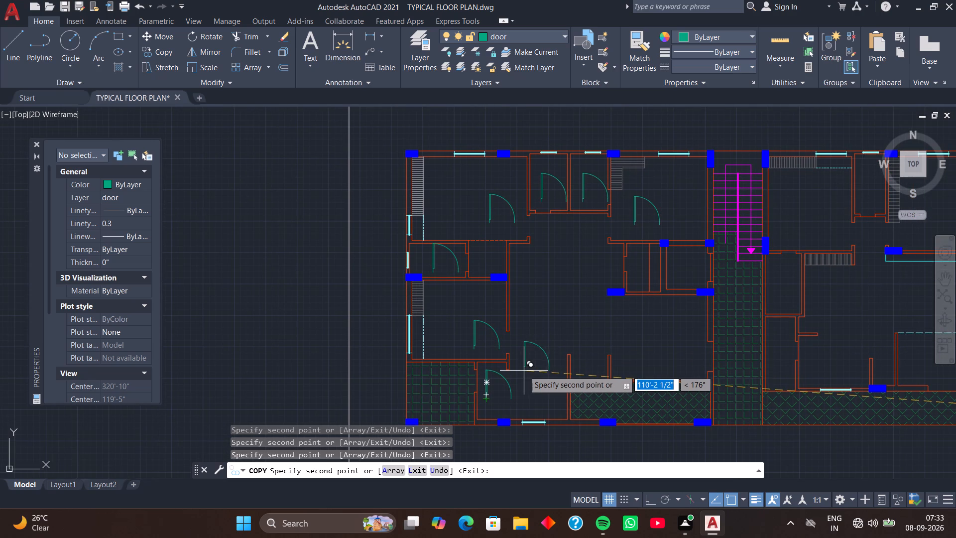
click(579, 358)
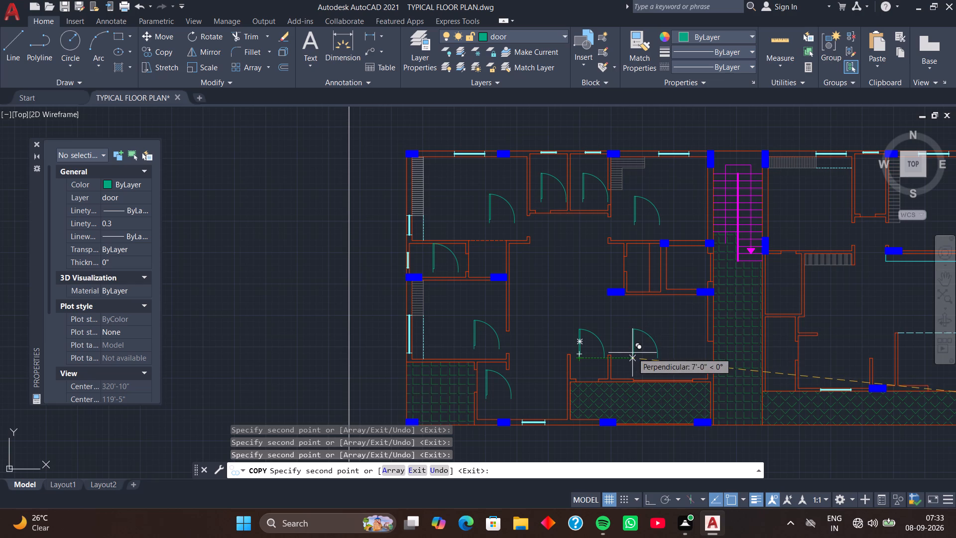
click(668, 365)
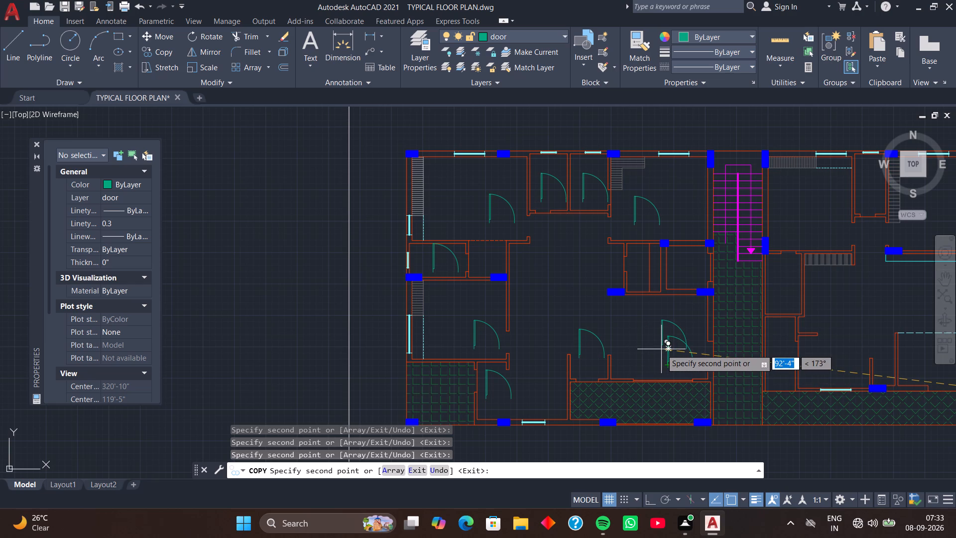
Place two door copies in the room east of the stairs and one each in the northeast, south and small southeast rooms, ending the copy.
middle_drag(789, 246, 746, 267)
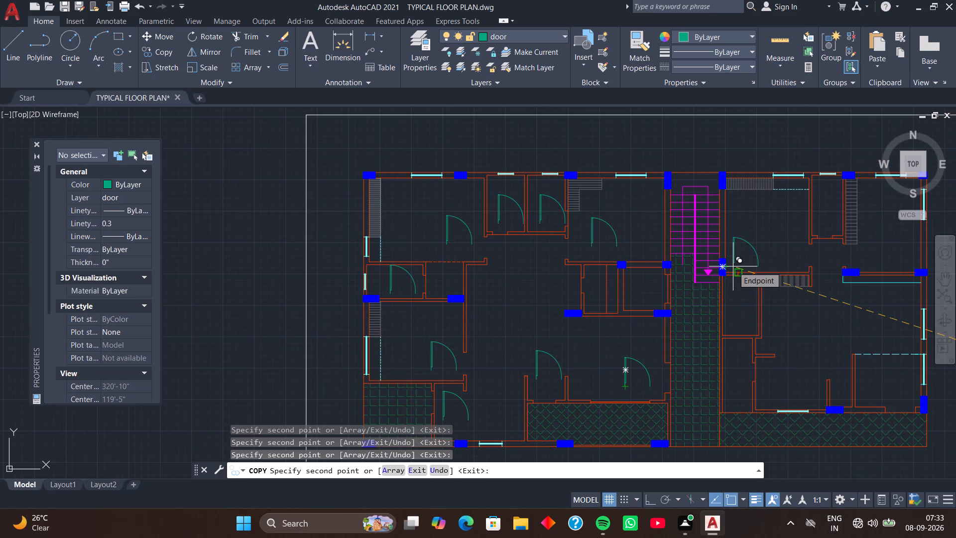
click(734, 266)
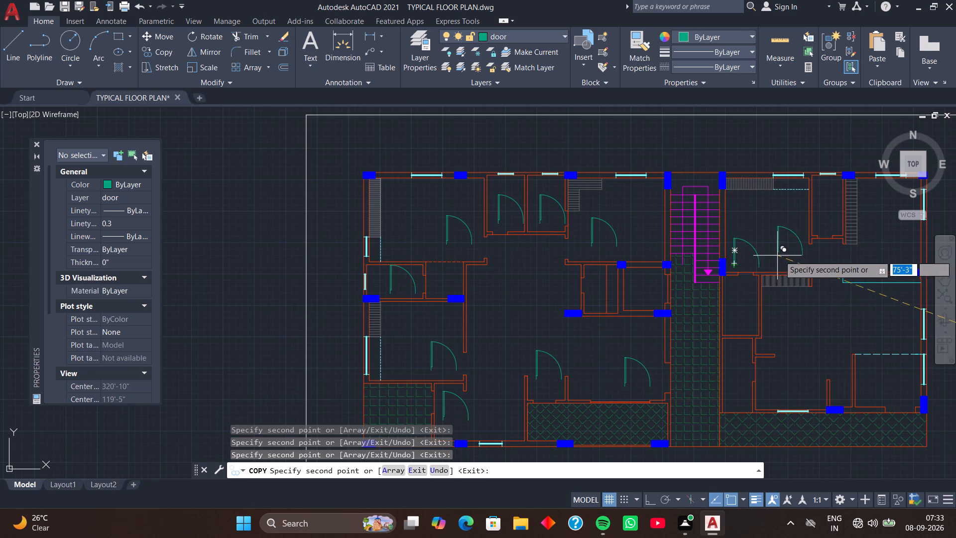
click(786, 261)
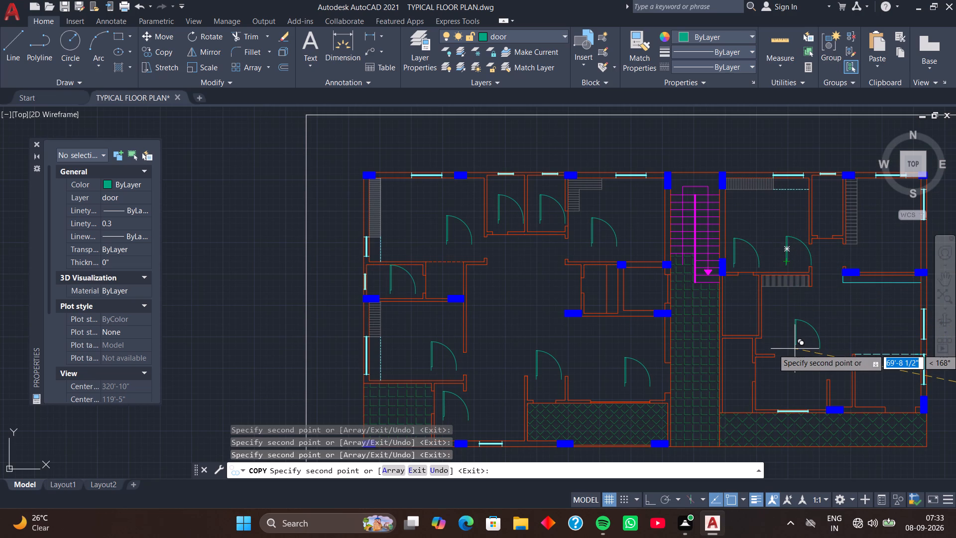
click(864, 262)
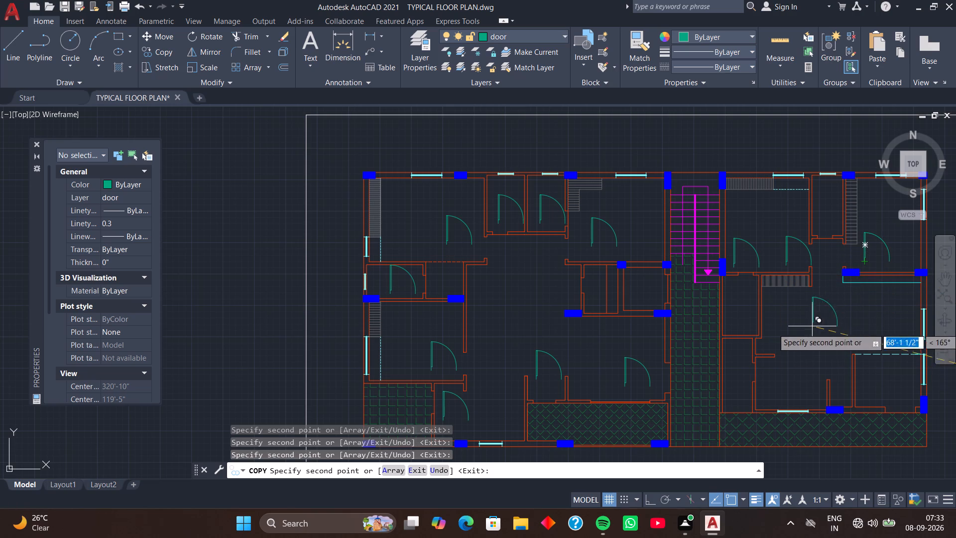
middle_drag(808, 349, 811, 303)
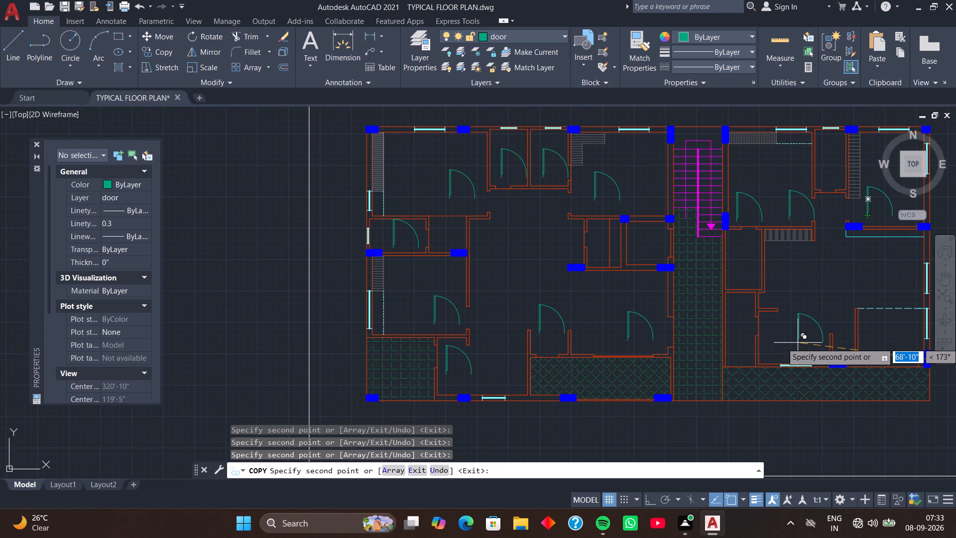
click(776, 343)
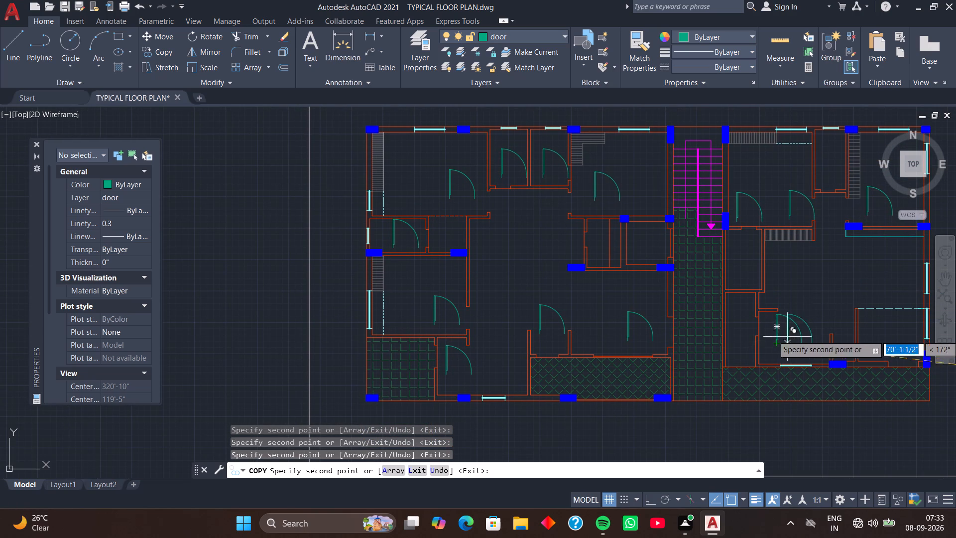
middle_drag(814, 313, 744, 324)
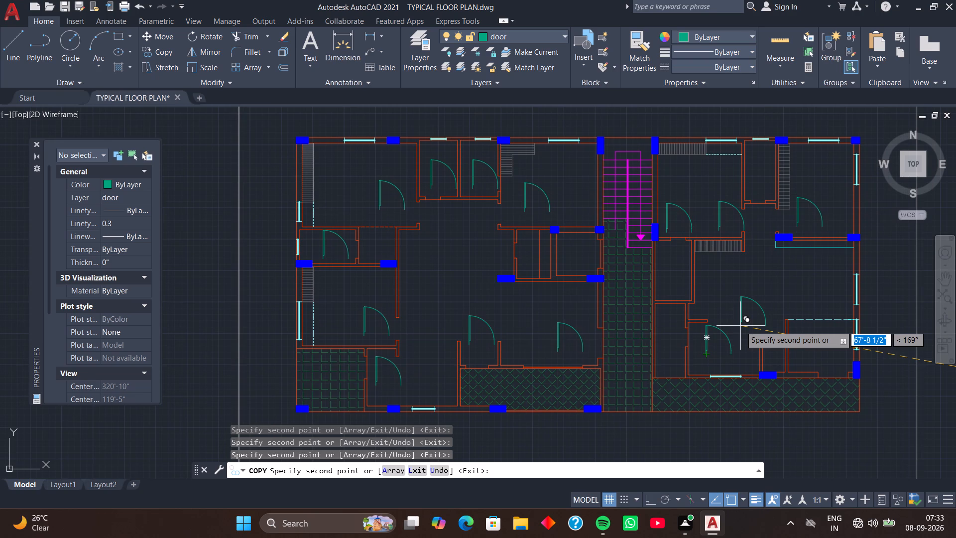
middle_drag(785, 351, 736, 269)
click(757, 279)
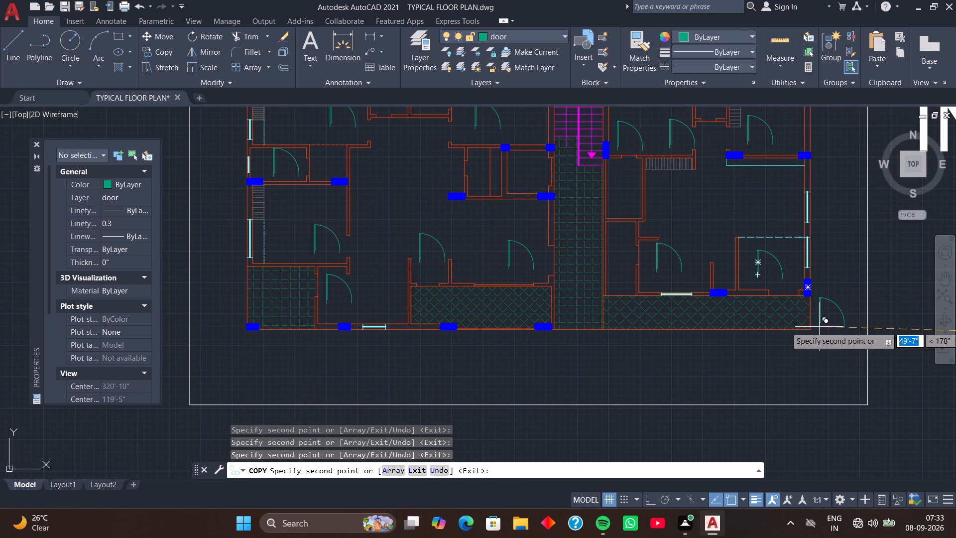
key(Return)
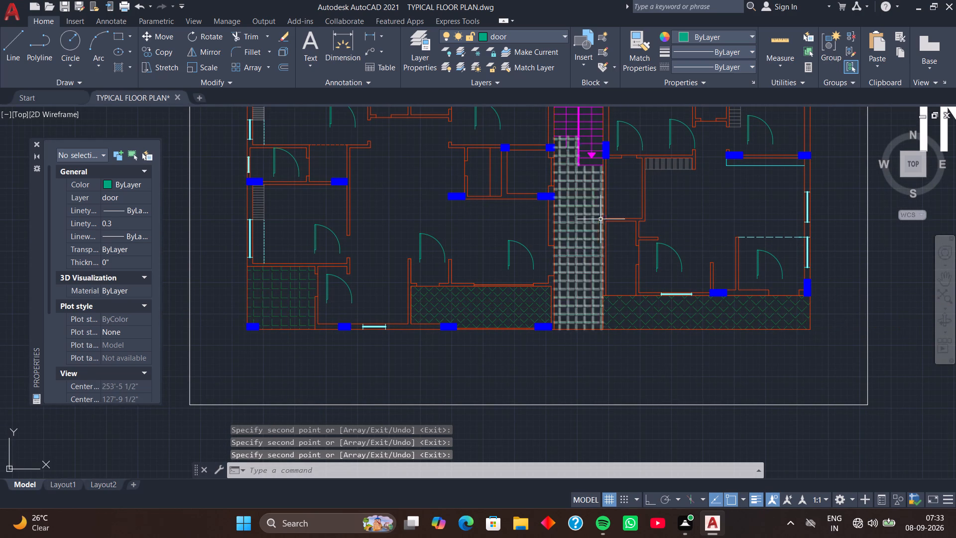
Rotate the northwest room's door a quarter turn counterclockwise about its hinge-side end so the leaf lies horizontally.
scroll(411, 195, down, 2)
middle_drag(410, 197, 446, 207)
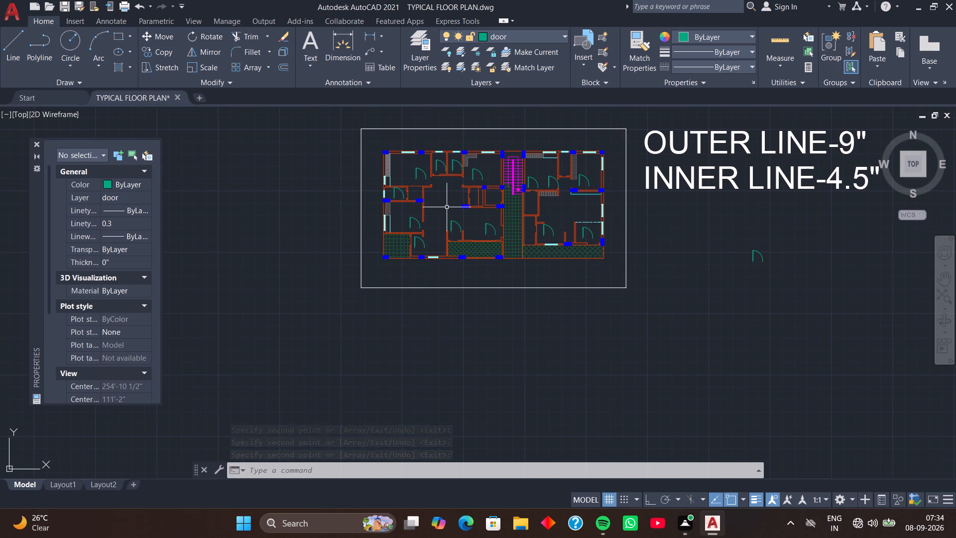
scroll(416, 171, up, 4)
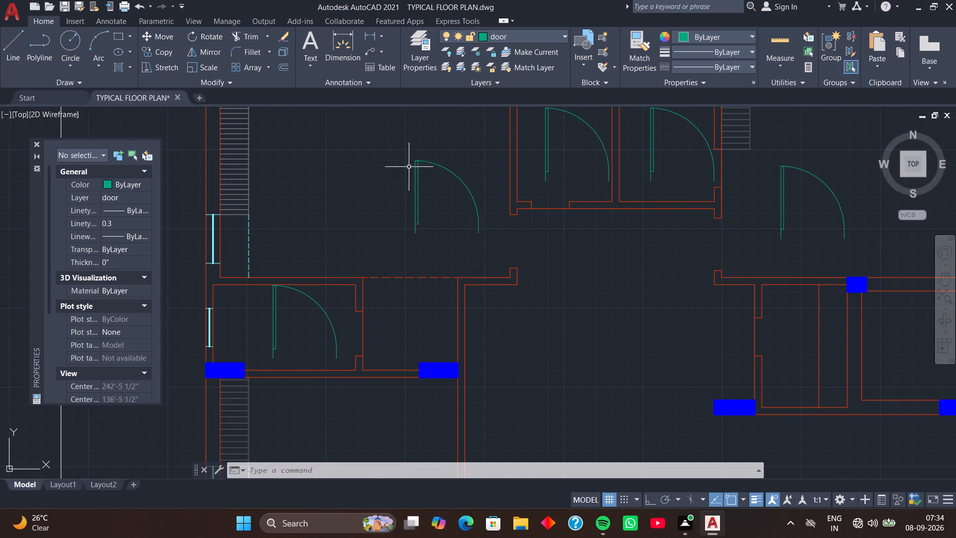
click(419, 176)
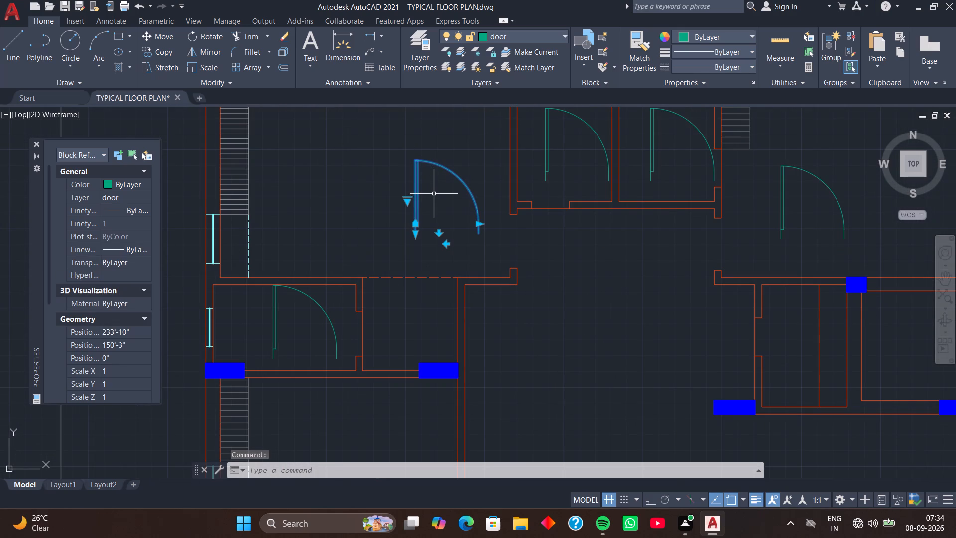
text(ro)
key(space)
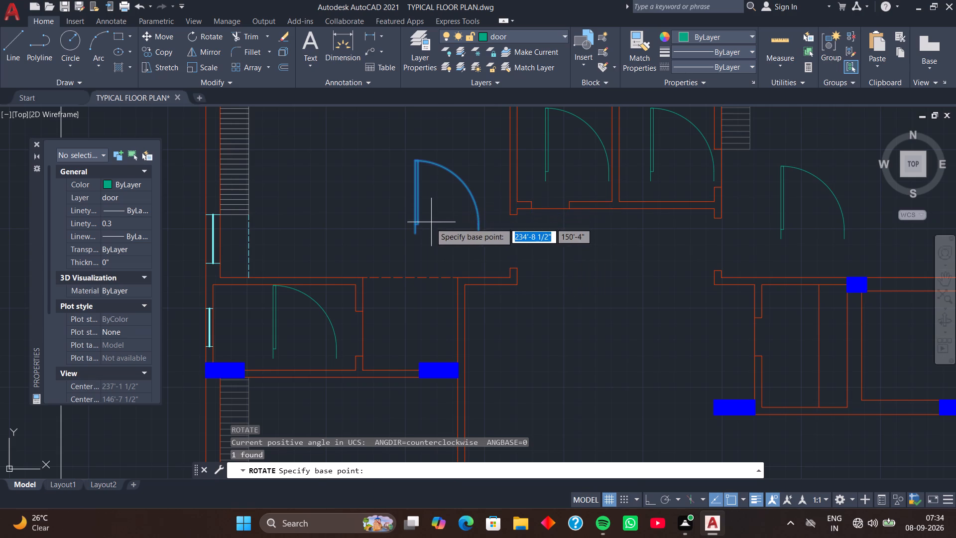
click(416, 237)
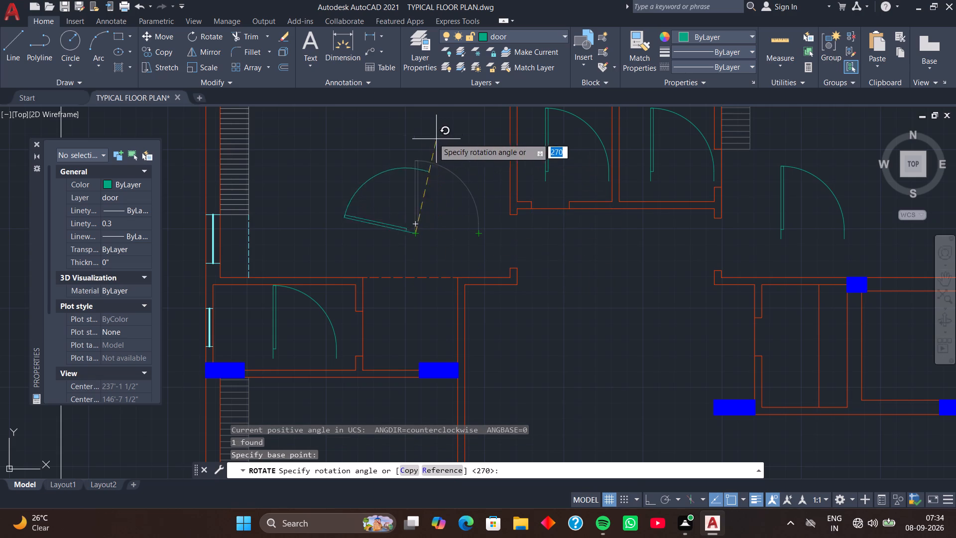
click(409, 130)
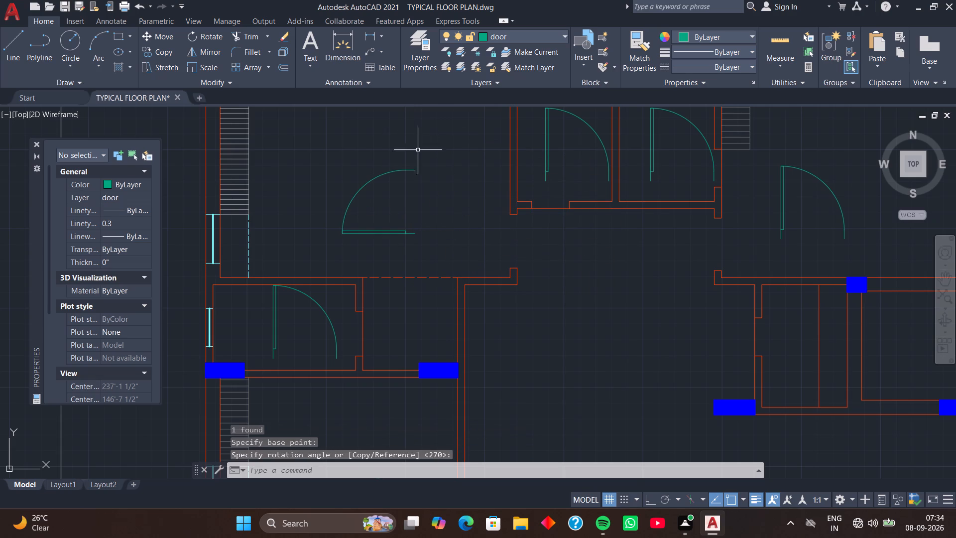
Move the rotated door by its hinge-side end onto the outer corner of the south jamb at the northwest room's opening.
click(403, 231)
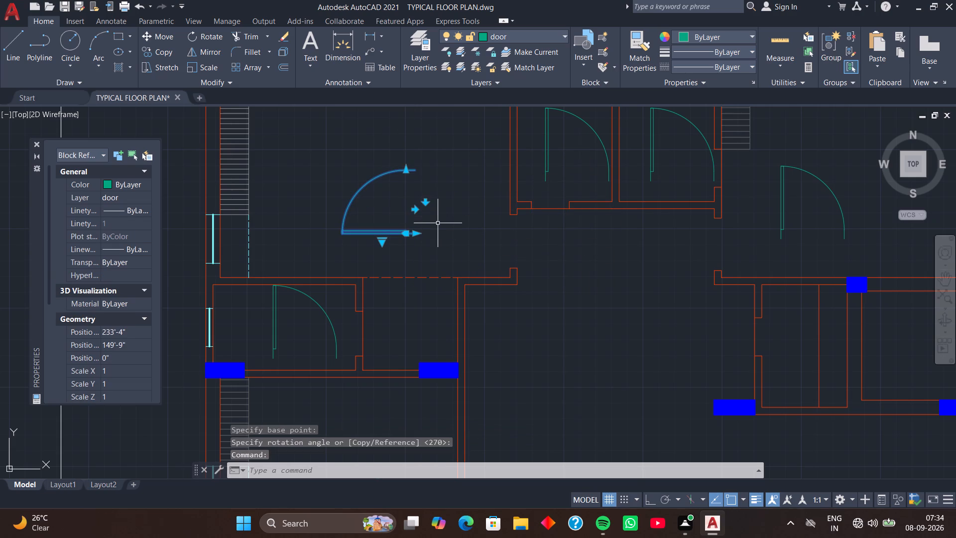
text(m)
key(space)
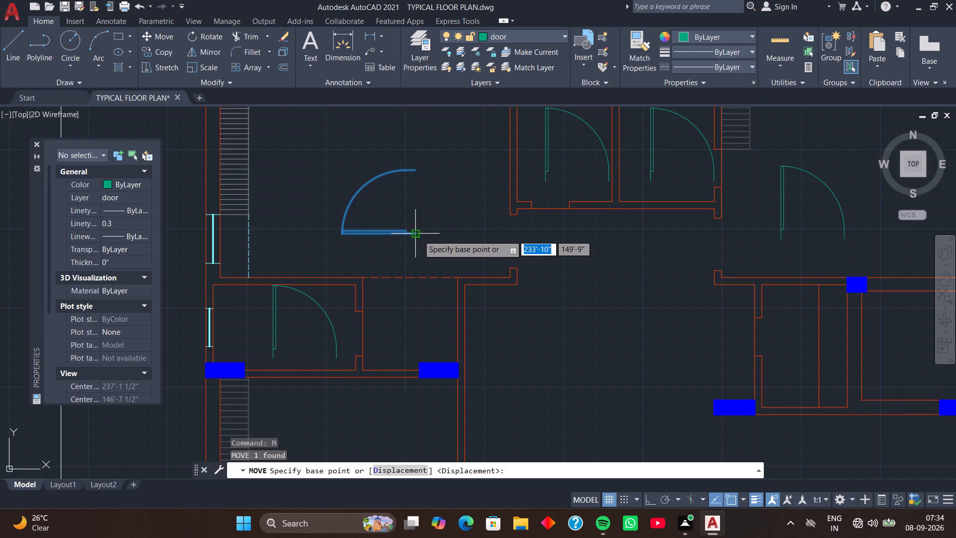
click(418, 235)
scroll(522, 265, up, 4)
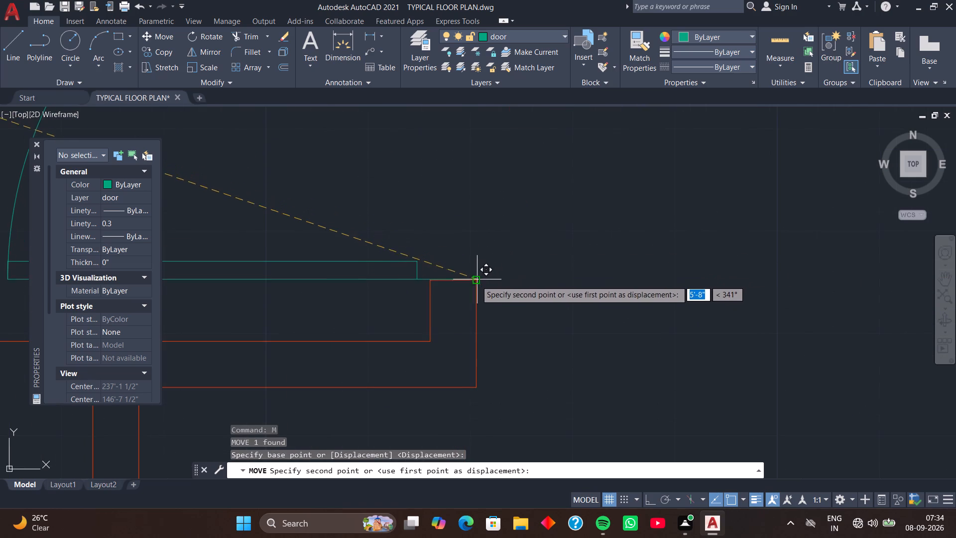
click(475, 281)
Scale the northwest room's door by reference from its hinge corner, fitting its full width to the corner of the opposite jamb.
scroll(466, 244, down, 3)
middle_drag(453, 215, 459, 243)
click(450, 266)
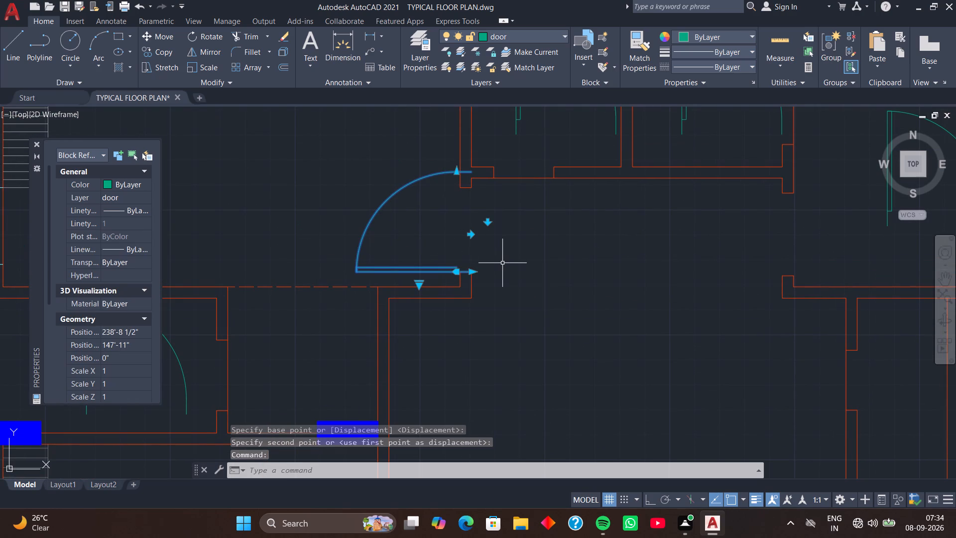
key(s)
text(c)
key(space)
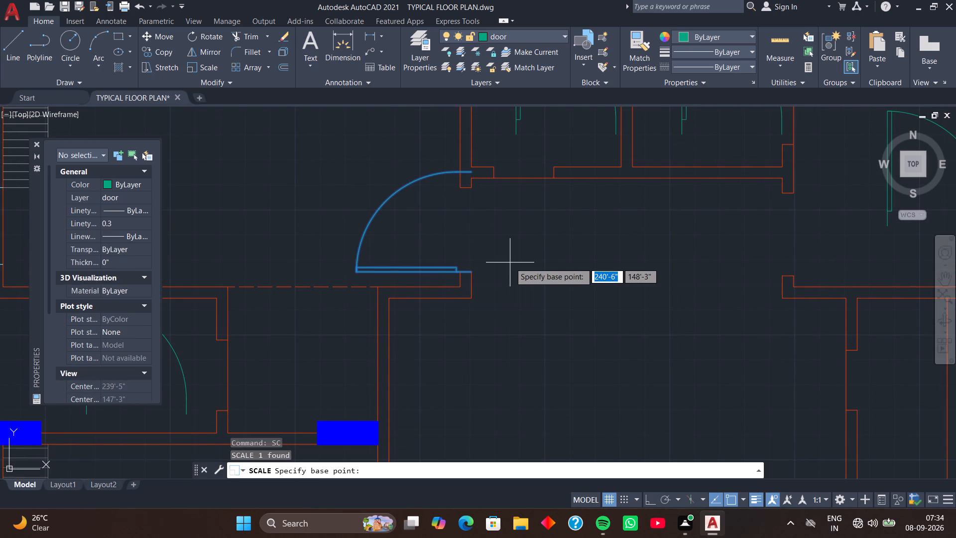
click(470, 272)
text(r)
key(space)
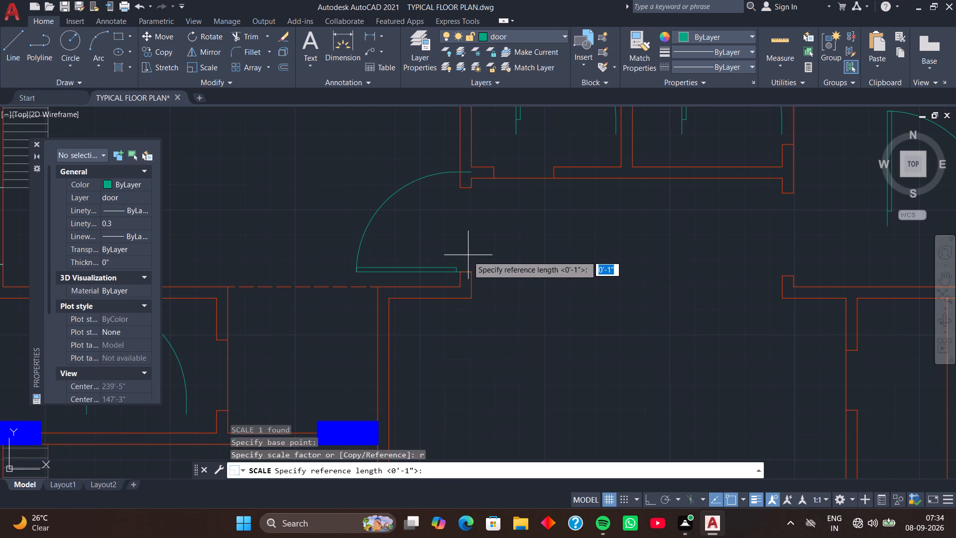
click(471, 271)
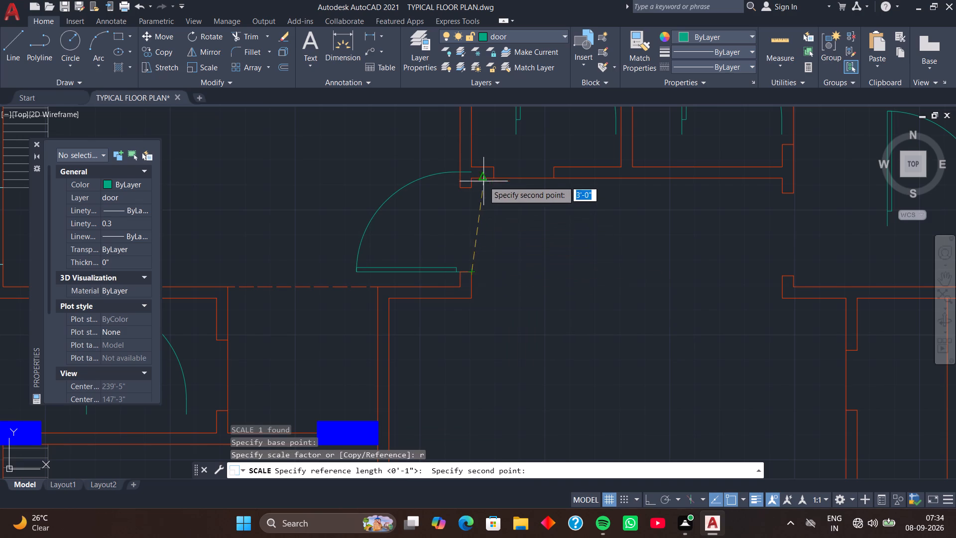
click(471, 174)
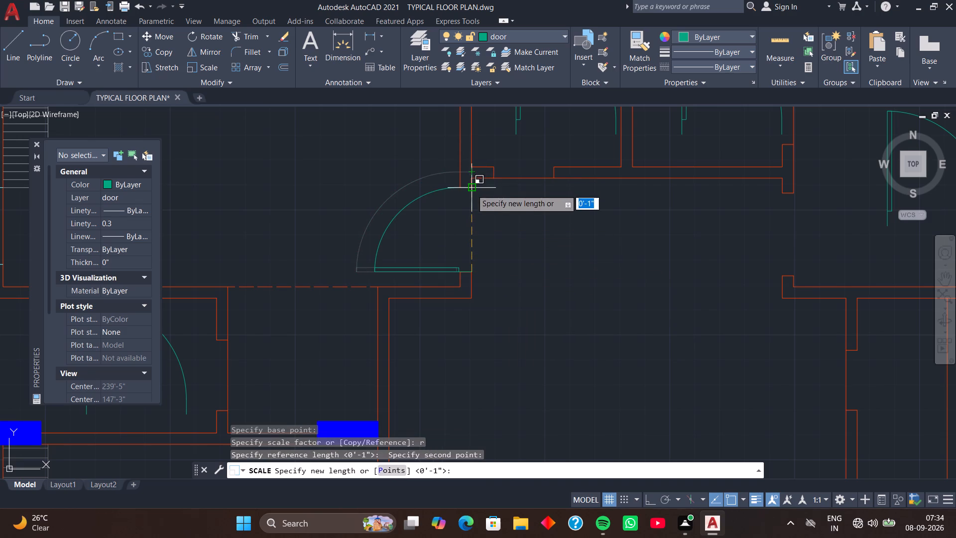
click(472, 191)
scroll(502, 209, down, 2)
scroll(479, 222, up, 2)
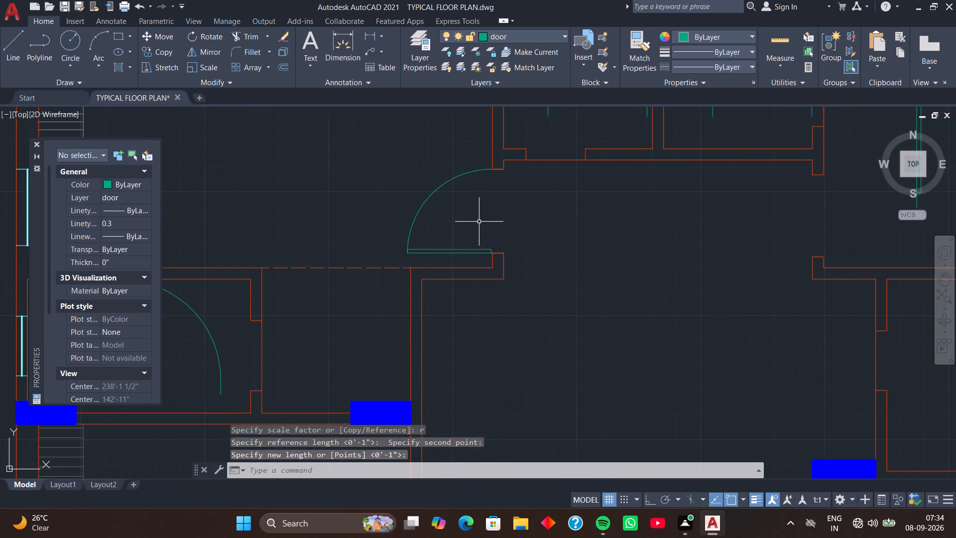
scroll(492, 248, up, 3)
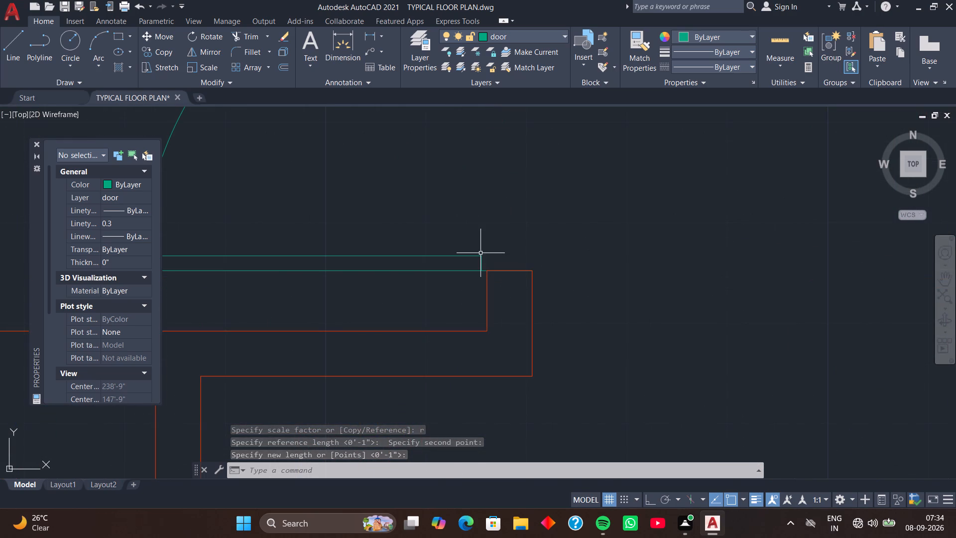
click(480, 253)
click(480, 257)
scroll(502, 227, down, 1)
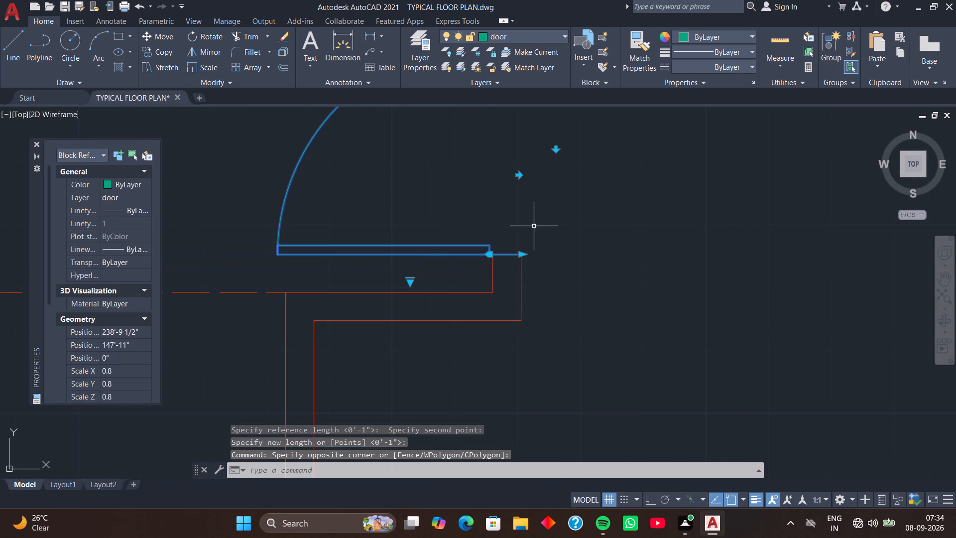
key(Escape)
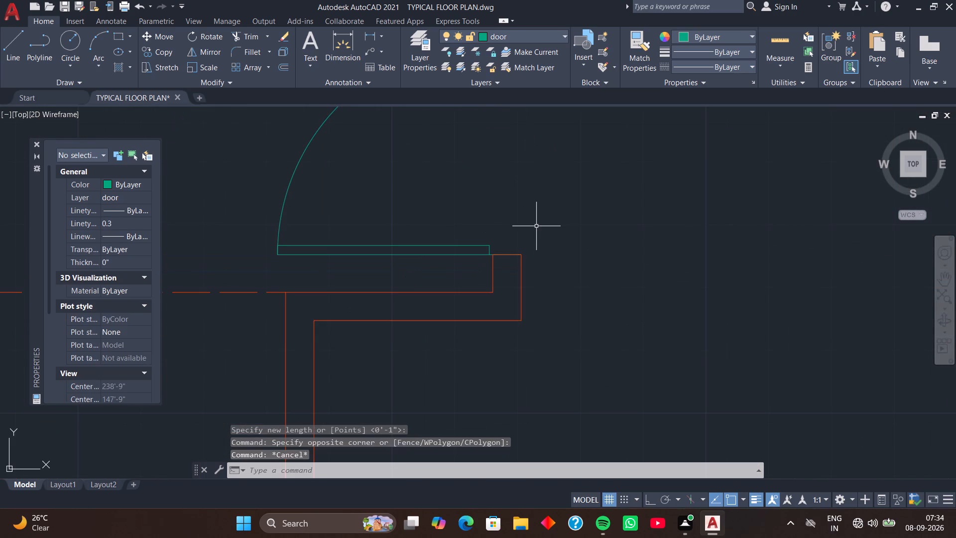
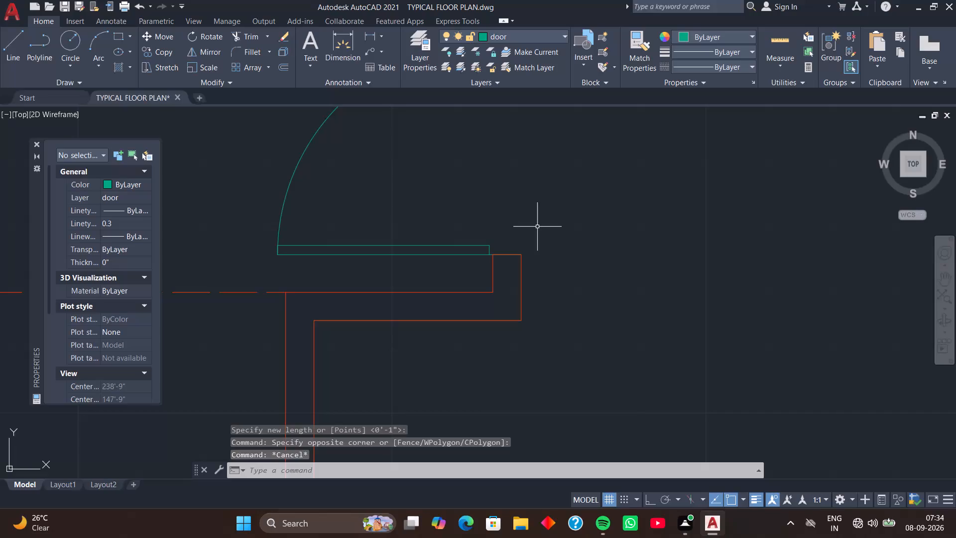
Rotate the door block in the small room beside the dashed wall opening by 90° about its lower frame end.
scroll(504, 238, down, 2)
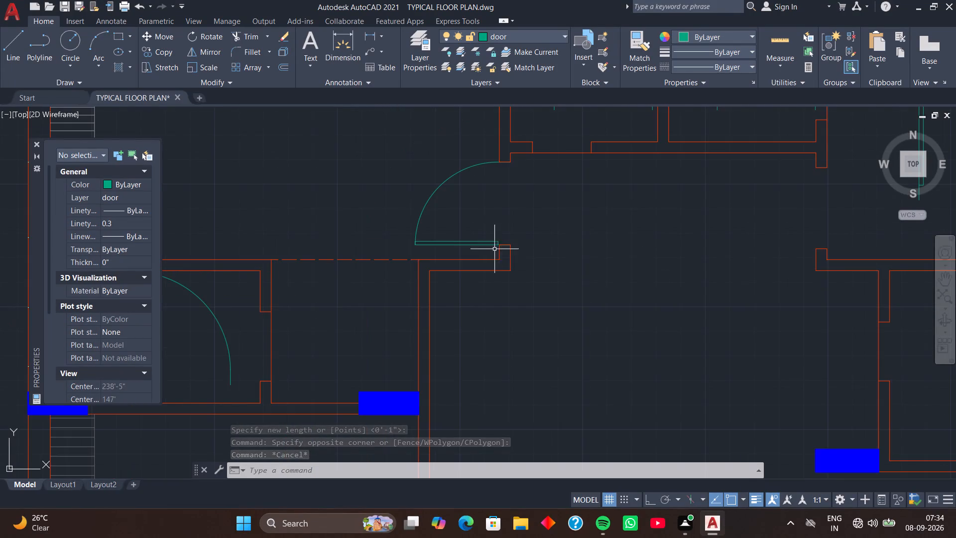
middle_drag(416, 287, 698, 213)
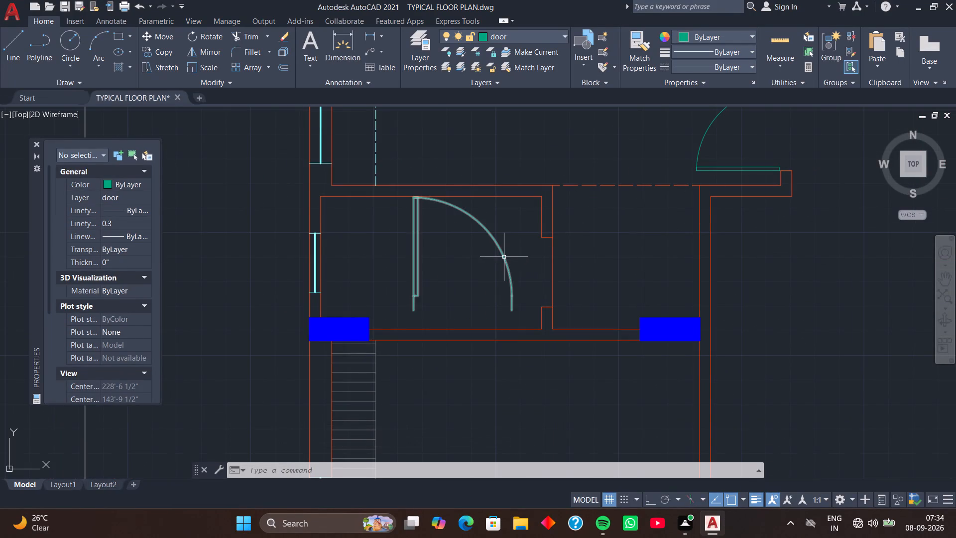
click(504, 257)
key(r)
key(o)
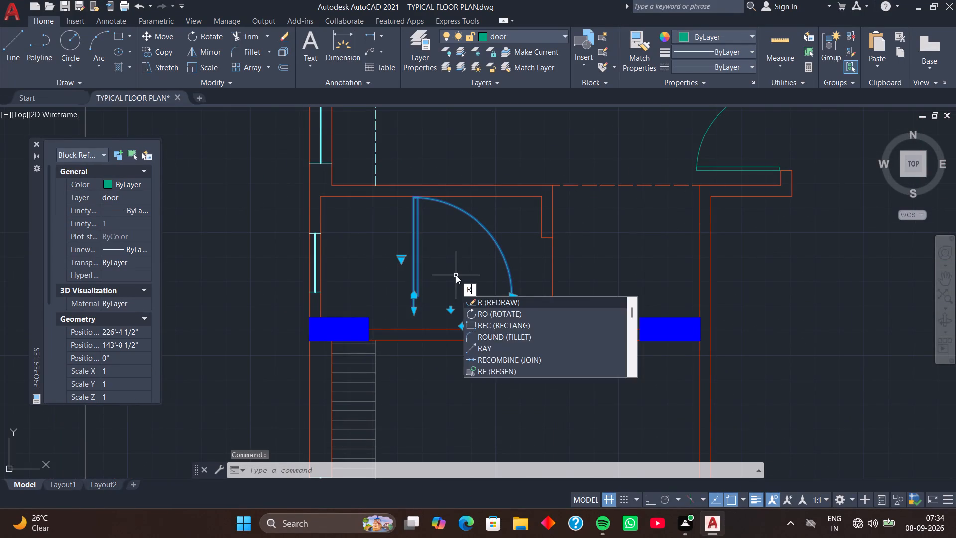
key(space)
click(417, 309)
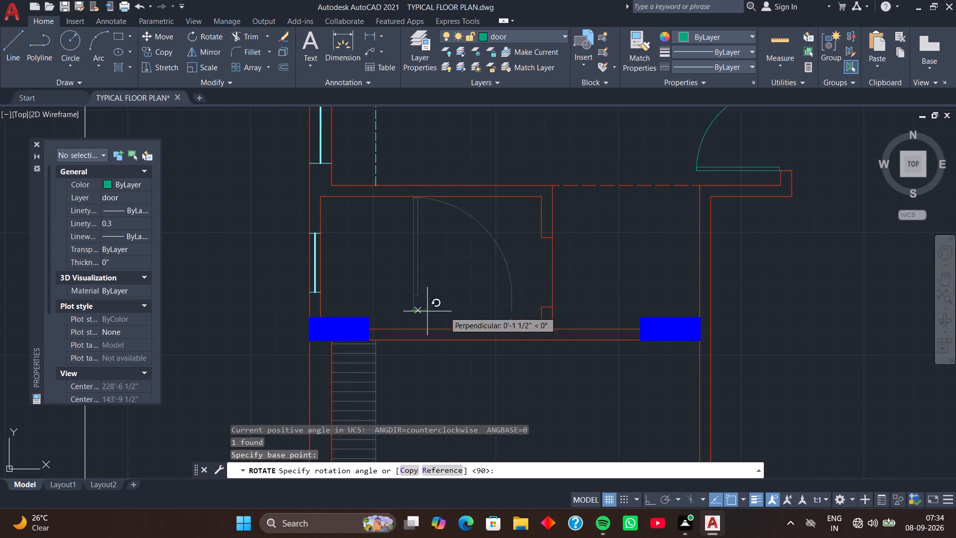
click(416, 133)
Move the rotated door so its lower frame end sits on the outer corner of the small room's lower door jamb.
click(400, 307)
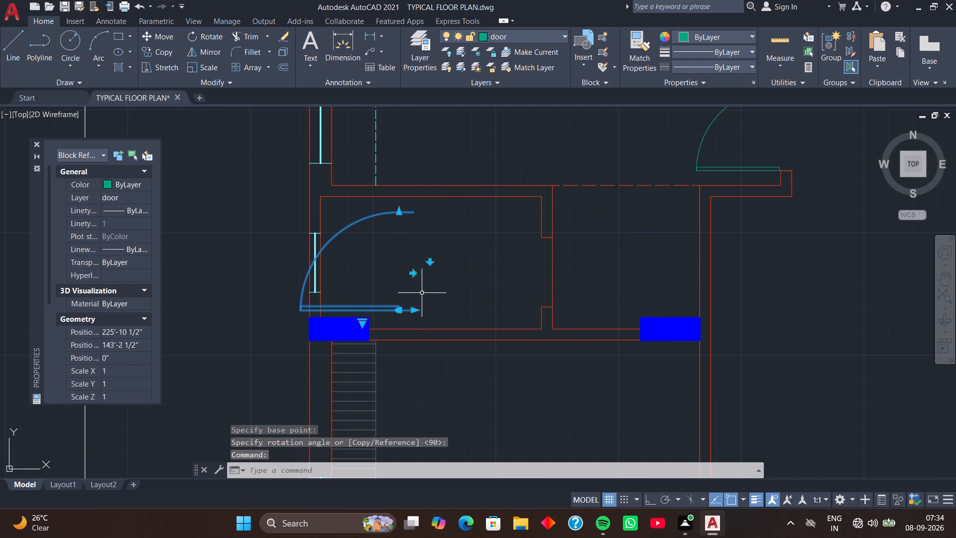
key(m)
key(space)
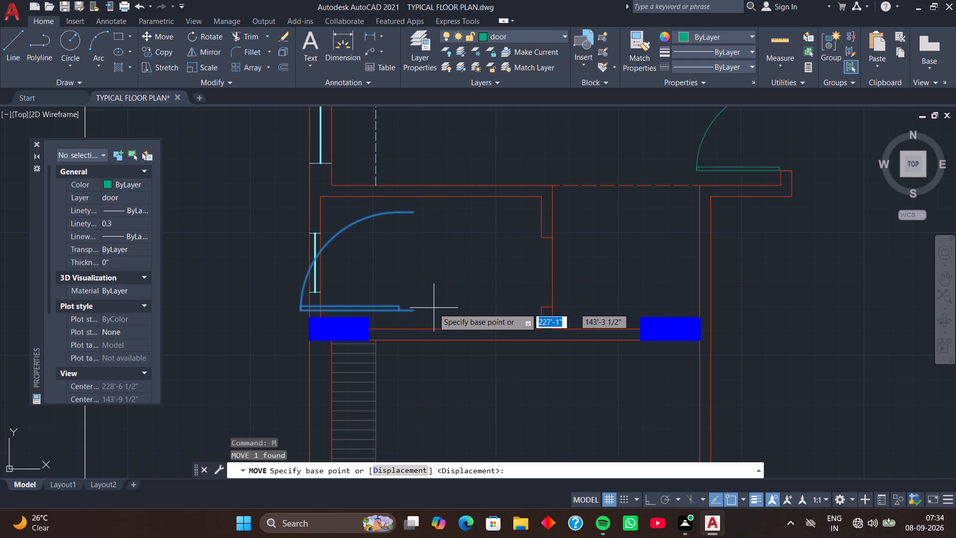
click(415, 311)
scroll(556, 290, up, 3)
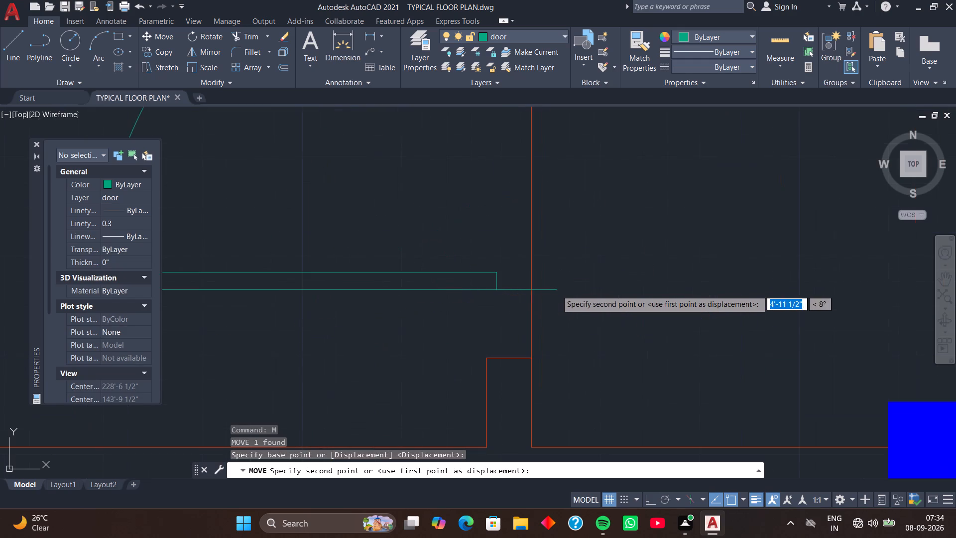
click(533, 357)
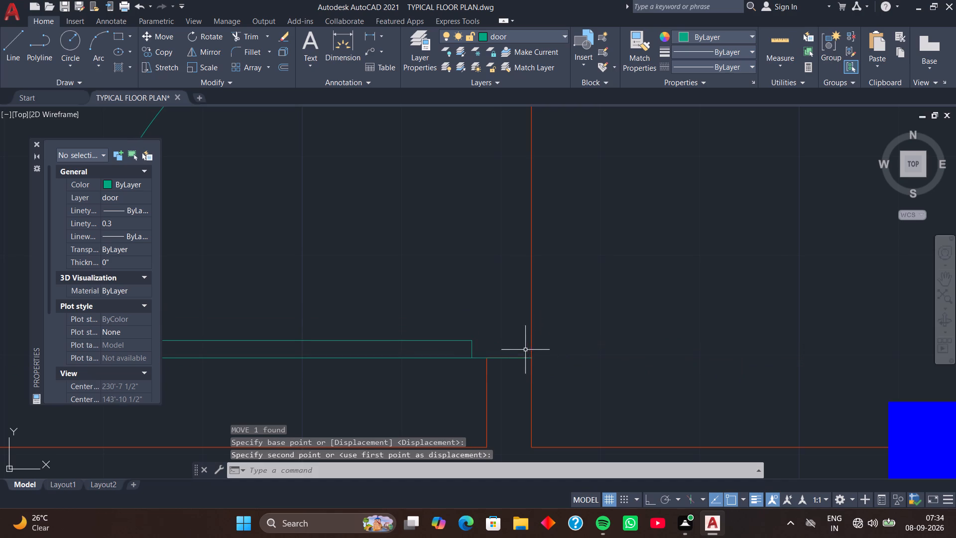
Scale the small room's door by reference from the lower jamb corner so its frame width spans to the upper jamb corner.
click(474, 348)
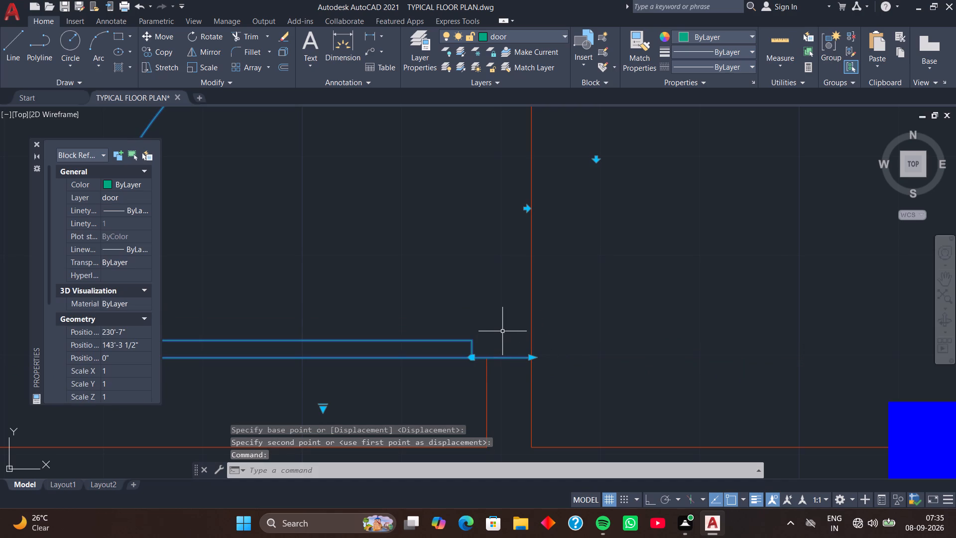
text(sc)
key(space)
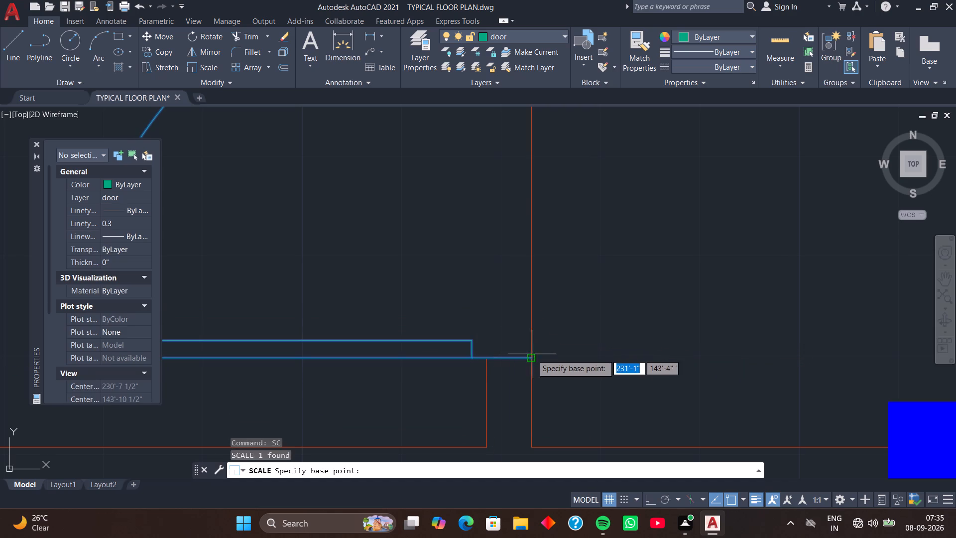
click(532, 361)
text(r)
key(space)
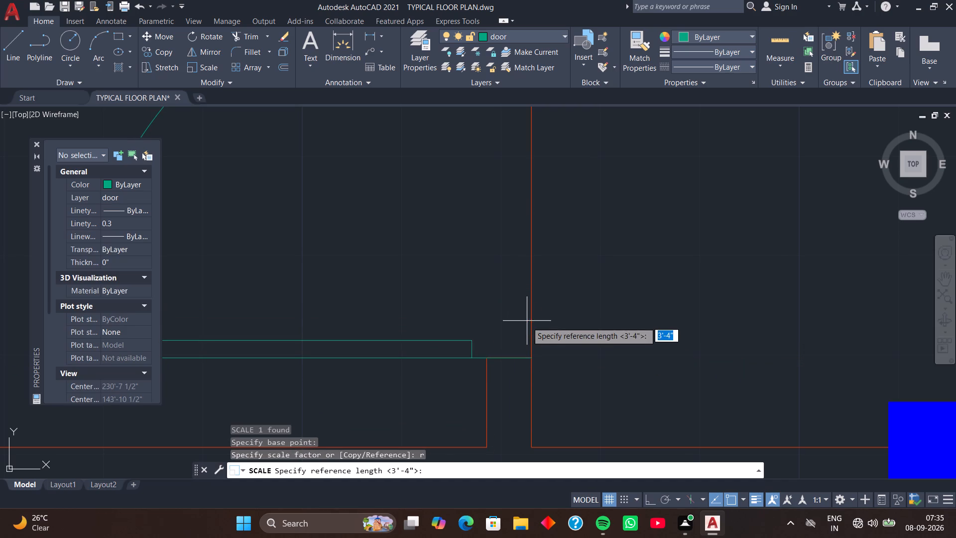
drag(531, 356, 532, 344)
scroll(541, 286, down, 2)
middle_drag(533, 269, 542, 334)
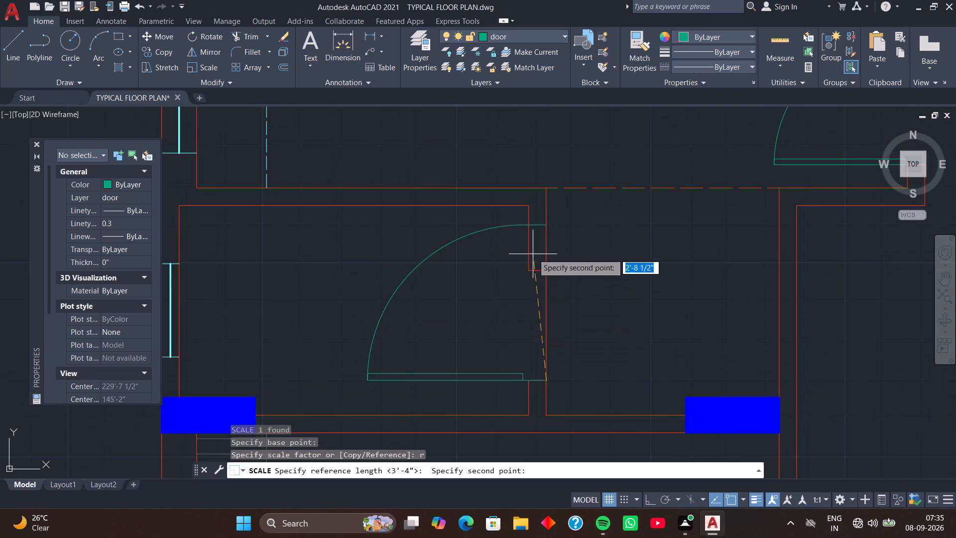
scroll(546, 227, up, 3)
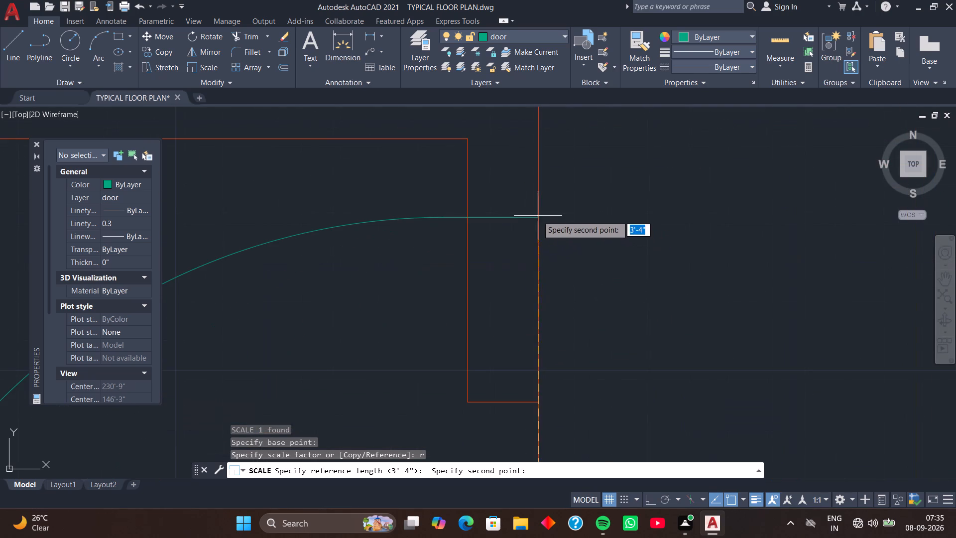
click(538, 220)
scroll(544, 256, down, 1)
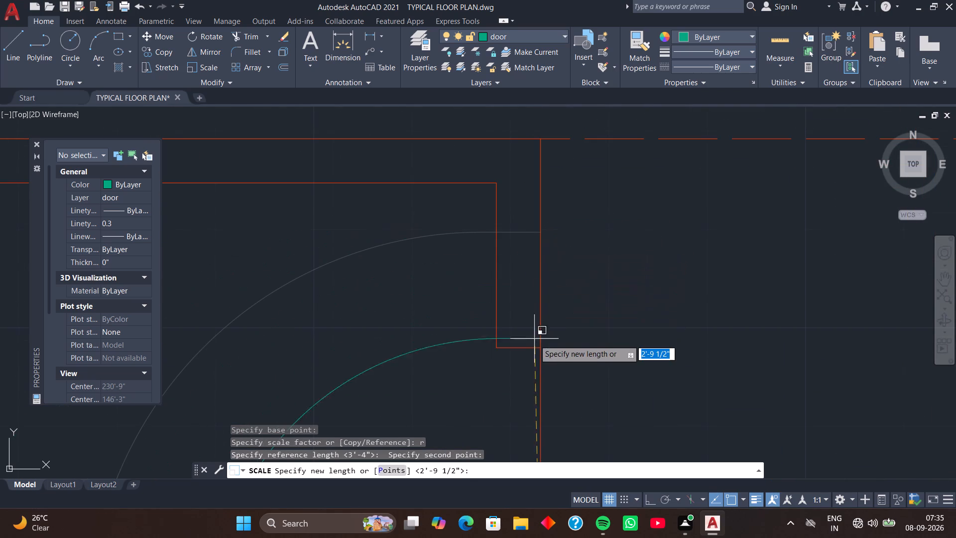
click(543, 351)
Rotate the door block in the room above the square-hatched area by 90° about its lower frame end.
scroll(564, 322, down, 3)
middle_drag(604, 338, 552, 275)
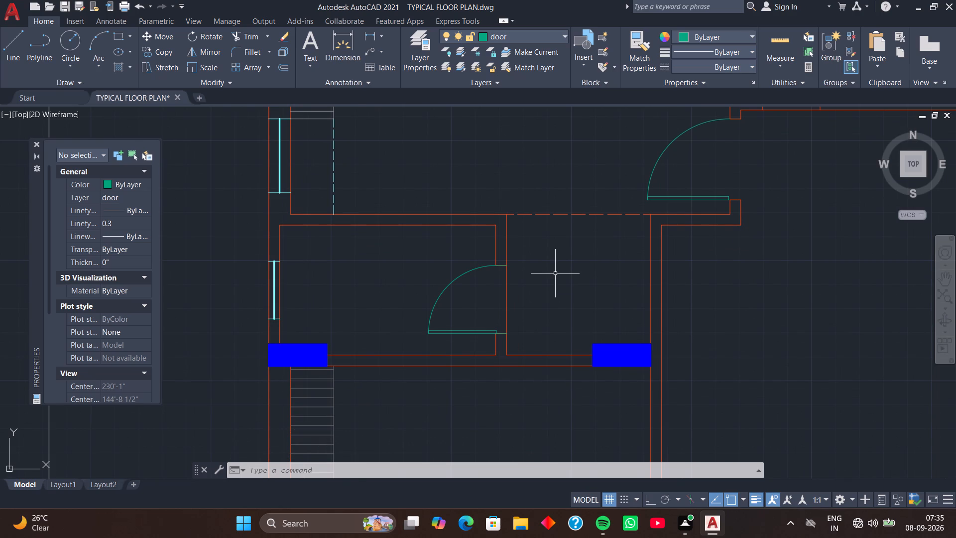
scroll(556, 273, down, 2)
middle_drag(620, 399, 614, 282)
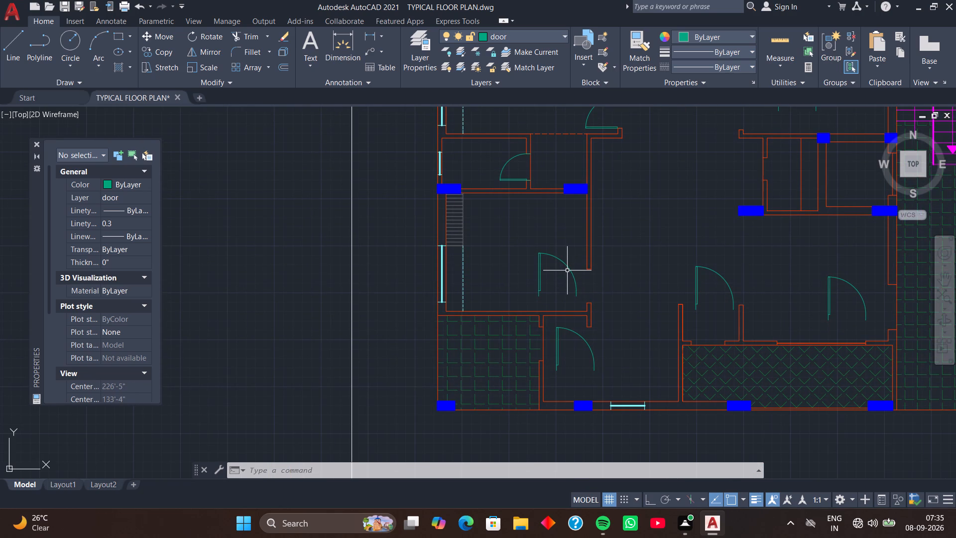
click(568, 266)
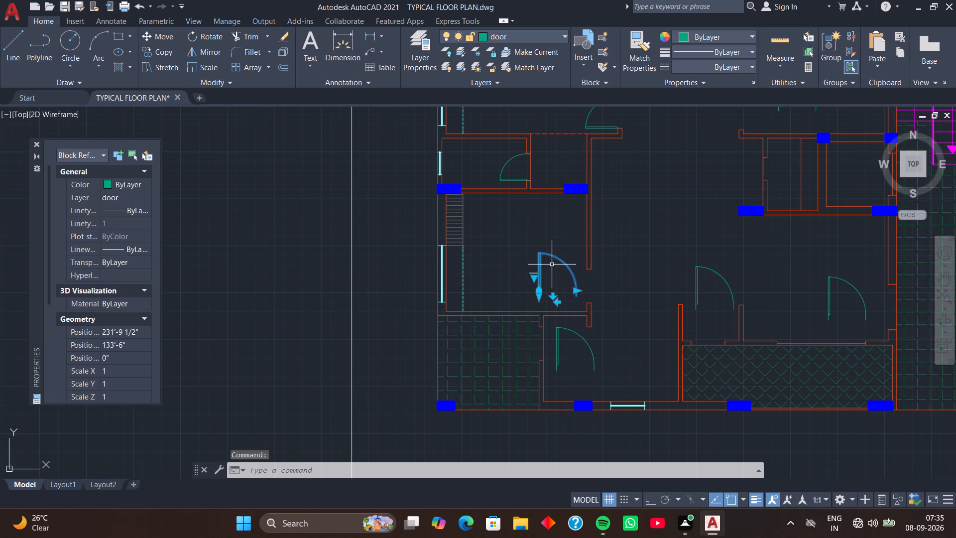
key(r)
text(o)
key(space)
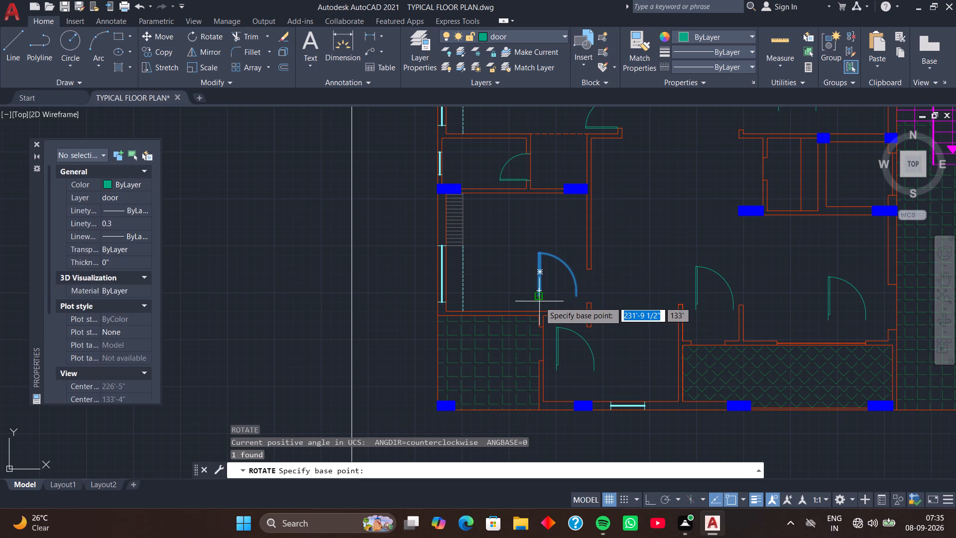
click(538, 299)
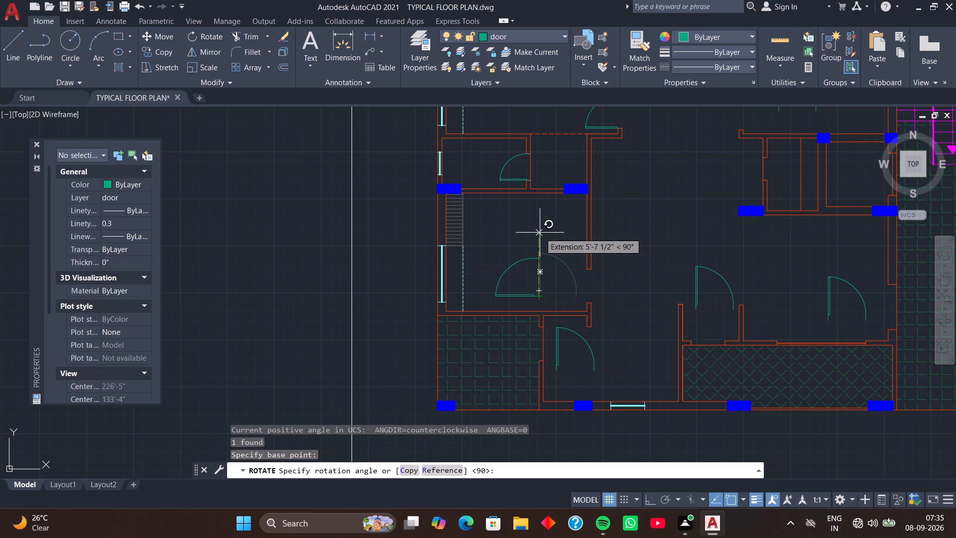
click(540, 233)
Move that rotated door so its lower frame end meets the outer corner of the lower jamb in the room's east wall.
click(538, 258)
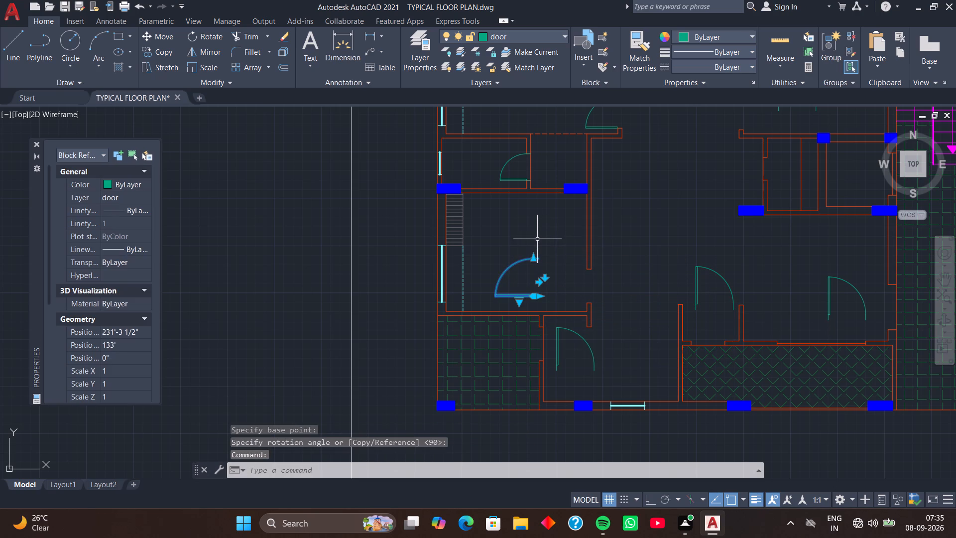
text(m)
key(space)
scroll(551, 309, up, 2)
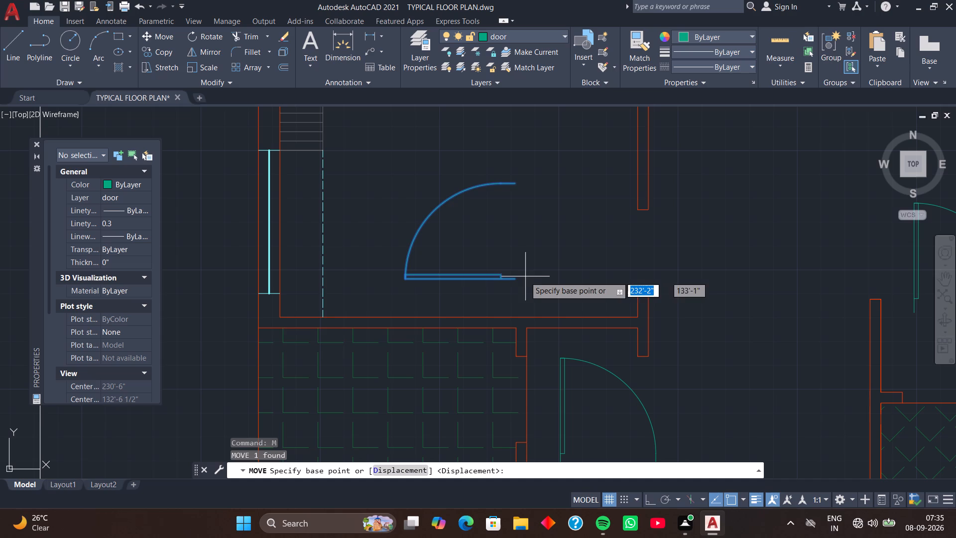
click(513, 279)
scroll(639, 294, up, 1)
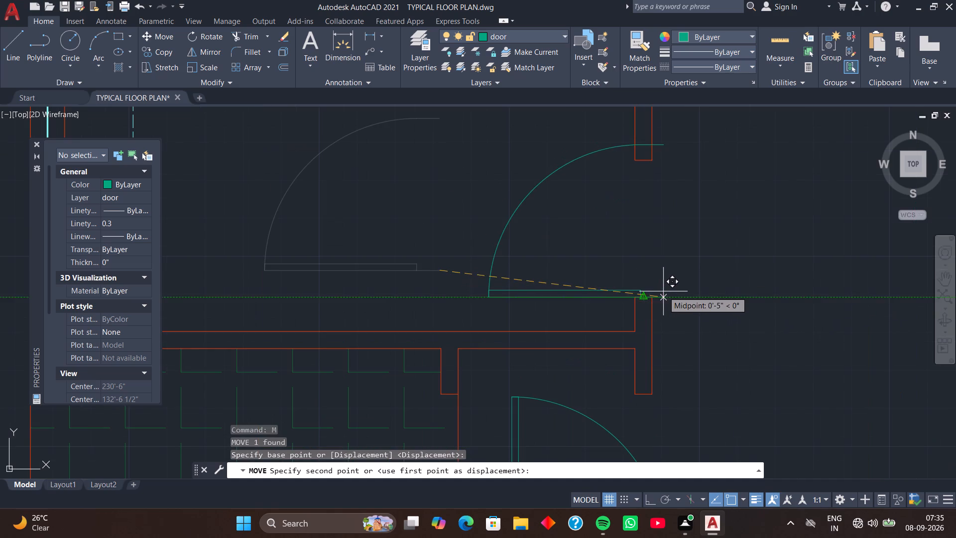
click(651, 295)
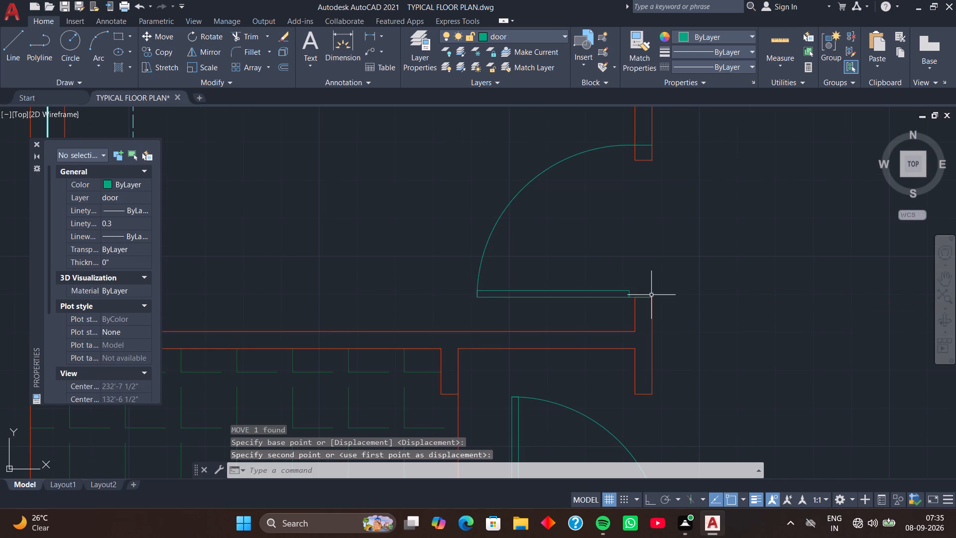
Scale this door by reference from the lower jamb corner so its frame width reaches the upper jamb corner.
click(650, 297)
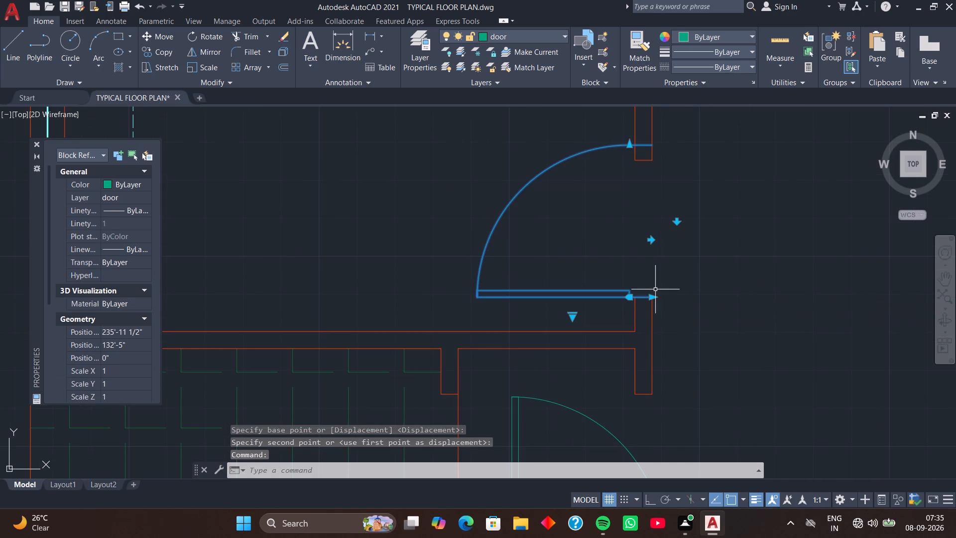
key(s)
key(c)
key(space)
click(653, 296)
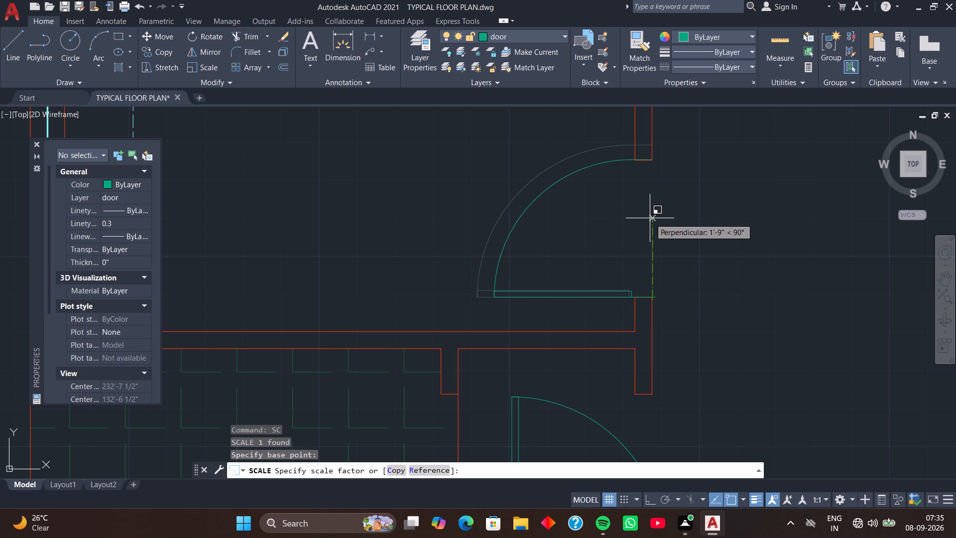
key(r)
key(space)
click(652, 294)
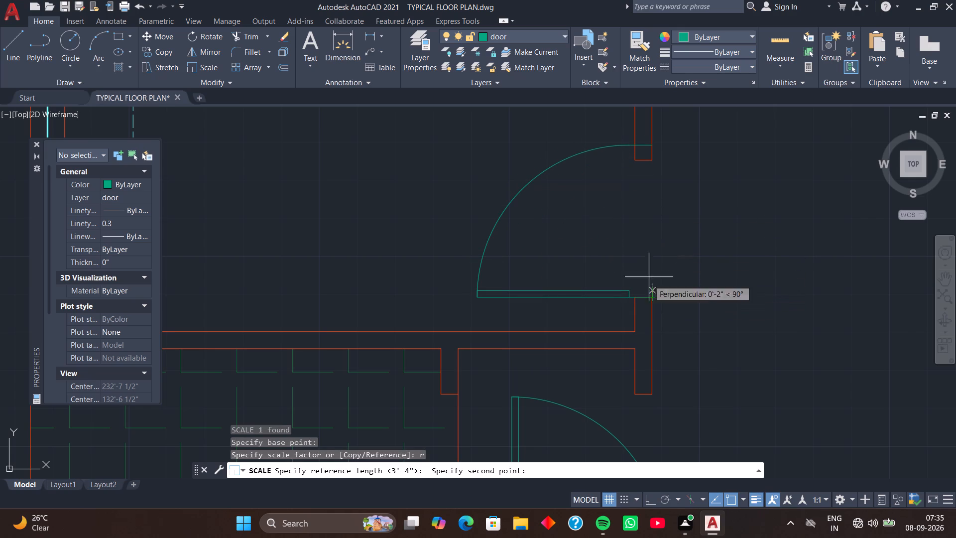
click(651, 147)
click(652, 162)
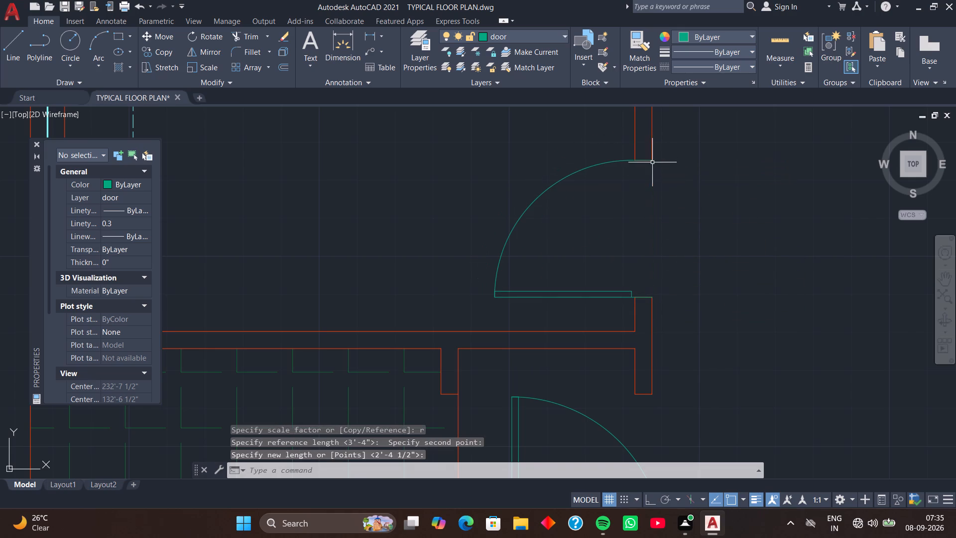
Rotate the door block just east of the square-hatched area by 90° about its lower frame end.
scroll(698, 173, down, 2)
middle_drag(712, 259, 690, 199)
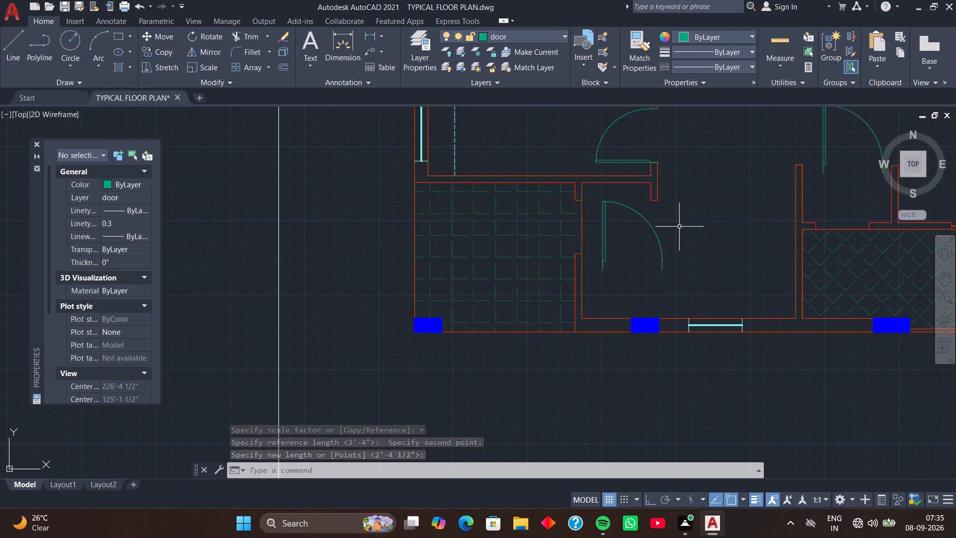
click(661, 245)
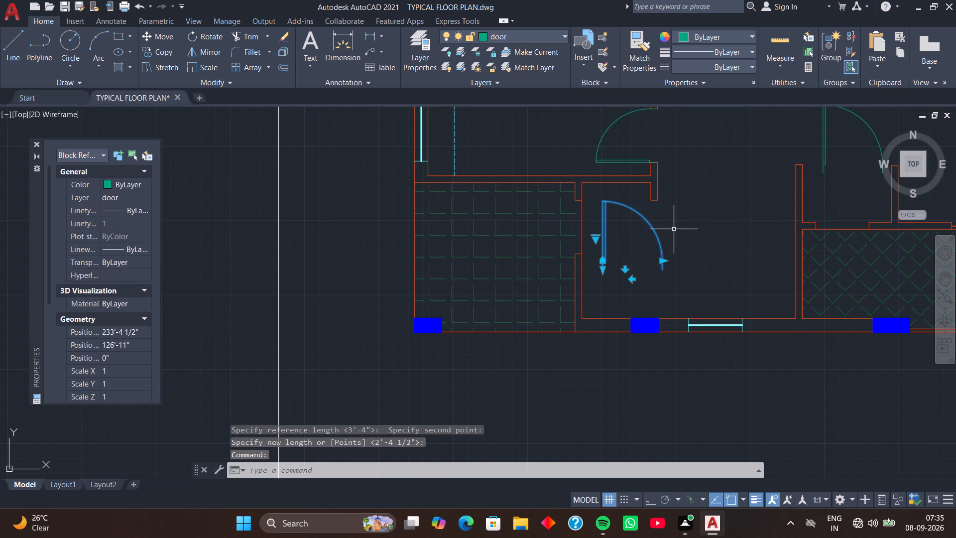
text(ro)
key(space)
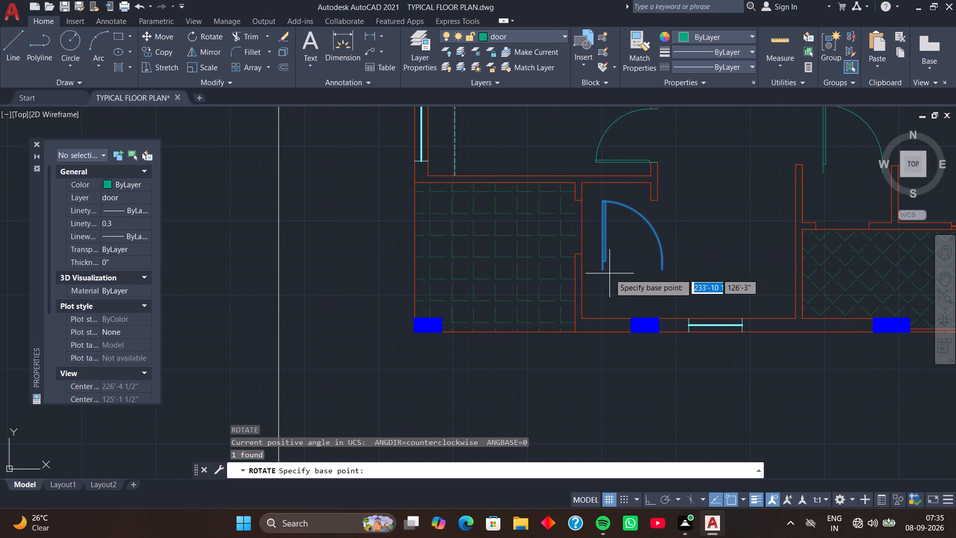
click(603, 270)
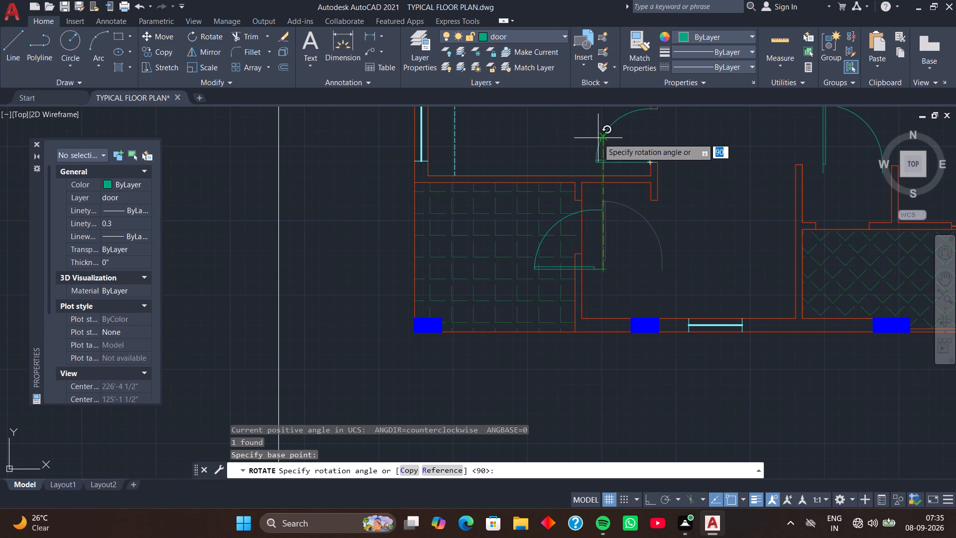
click(598, 138)
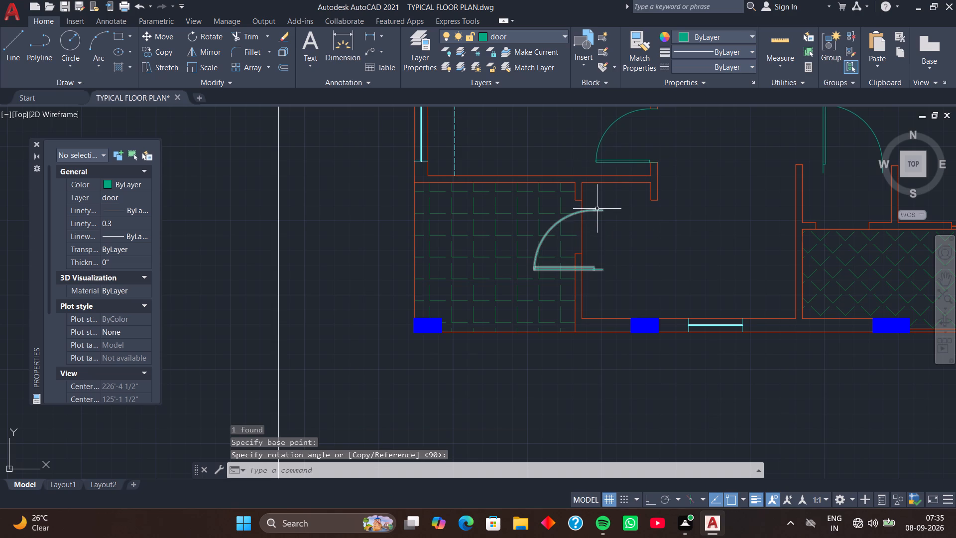
Mirror the rotated door block just east of the square-hatched area about a horizontal line below it, erasing the source object.
click(597, 209)
key(m)
key(i)
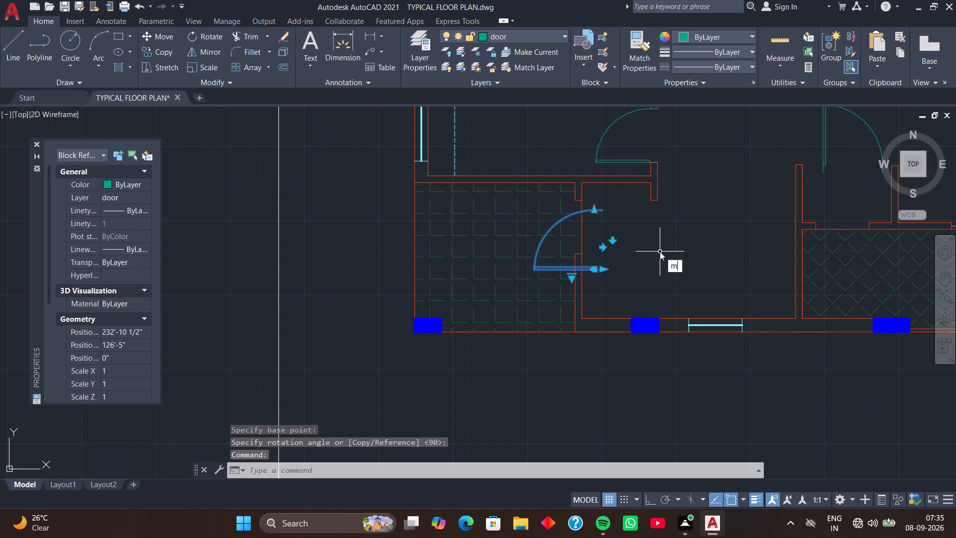
key(space)
drag(521, 292, 553, 292)
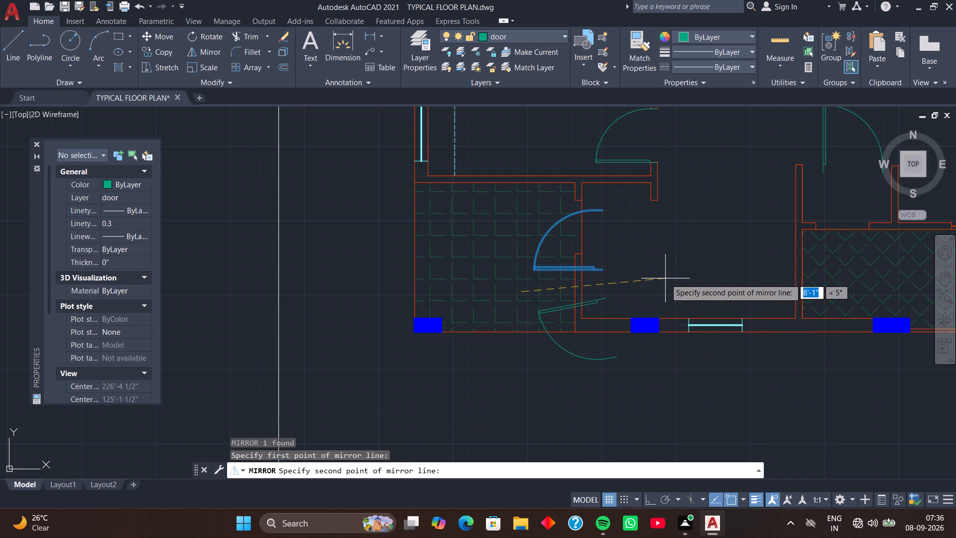
key(F8)
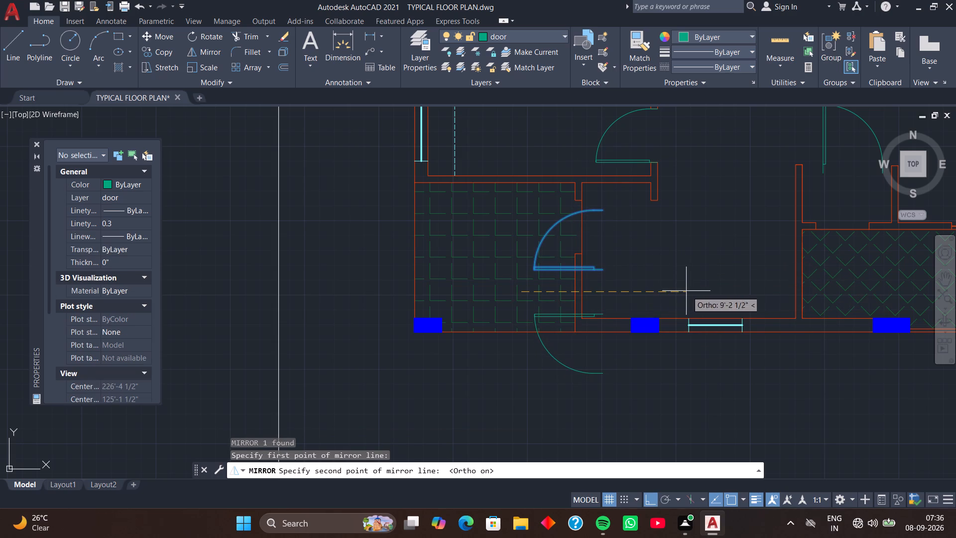
click(698, 290)
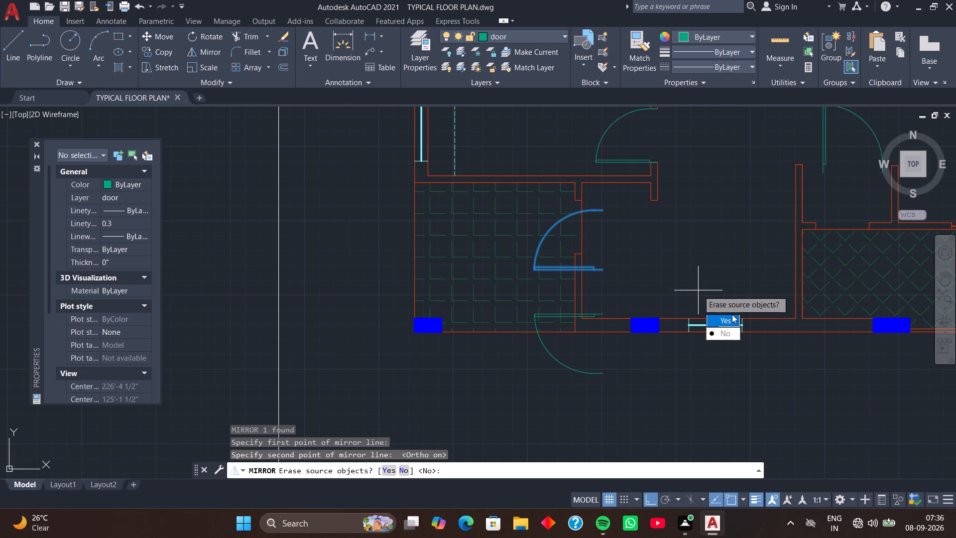
drag(732, 315, 698, 290)
Move the mirrored door so its upper frame end meets the outer corner of the upper jamb in the hatched area's east wall.
click(598, 314)
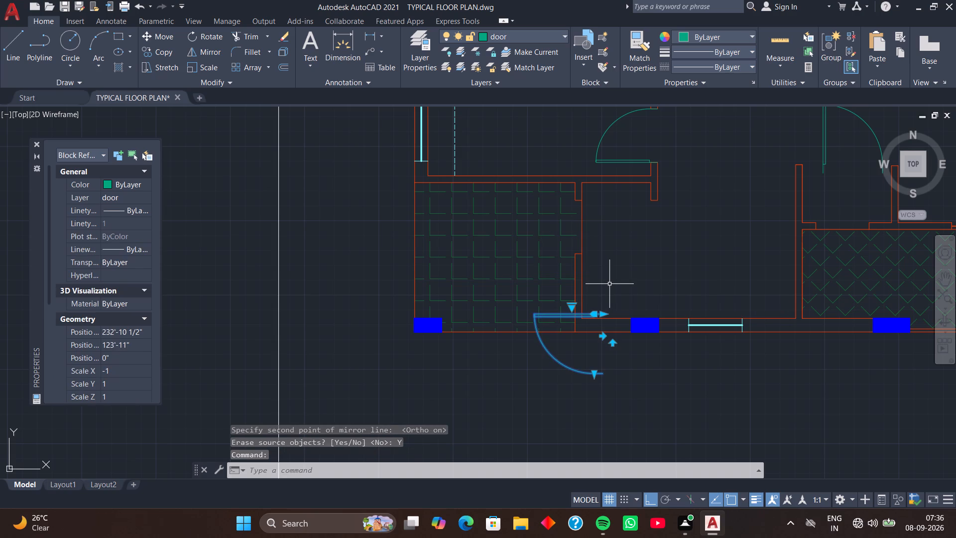
text(m)
key(space)
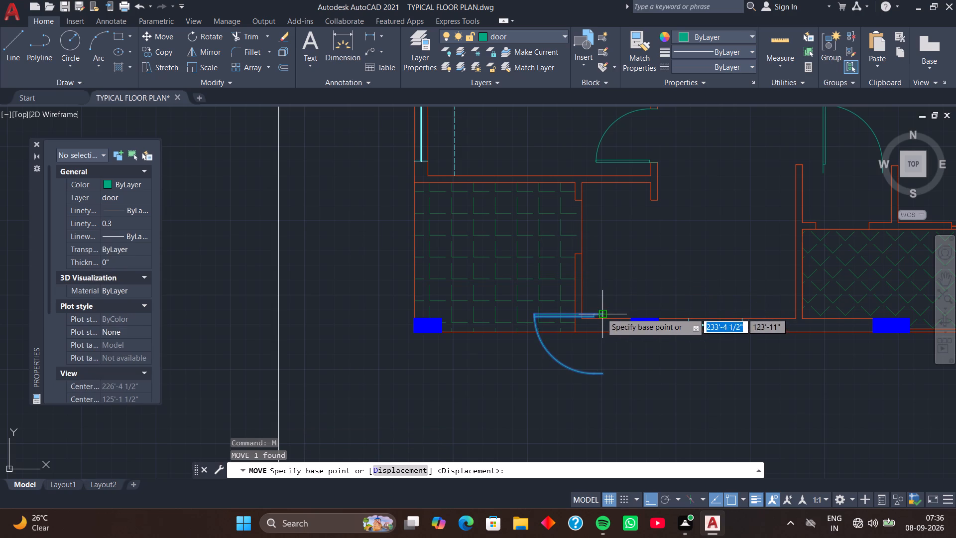
click(601, 313)
scroll(599, 214, up, 2)
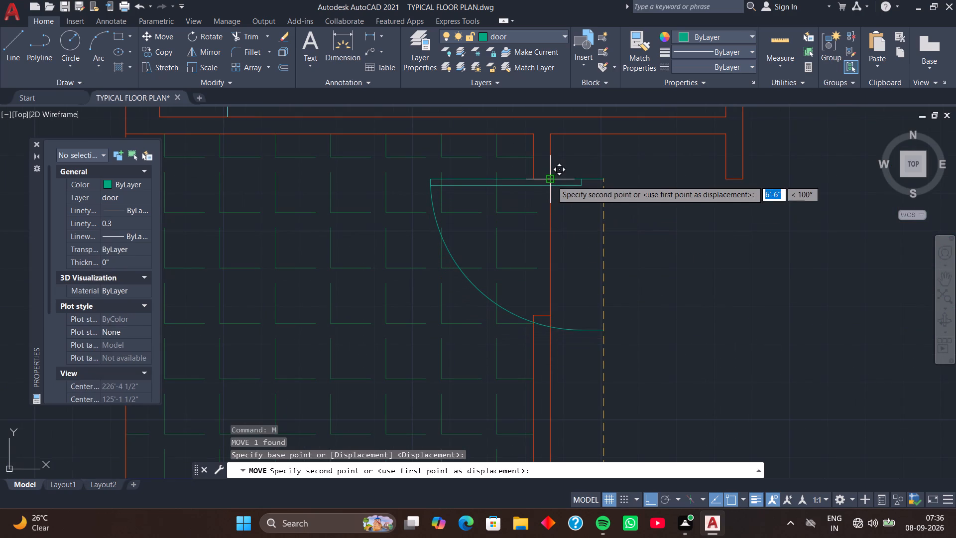
click(552, 180)
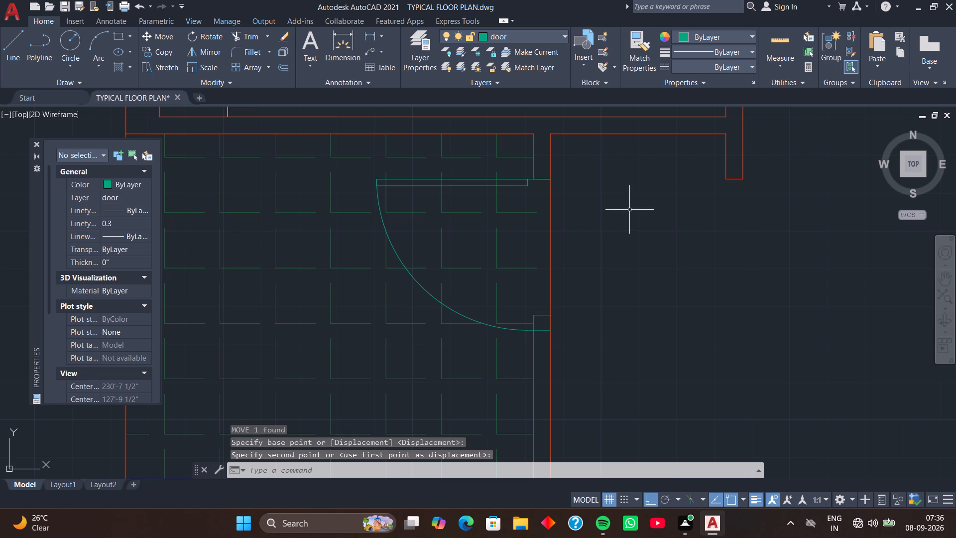
Scale this door by reference from the upper jamb corner so its frame width reaches the lower jamb corner.
click(516, 185)
text(sc)
key(space)
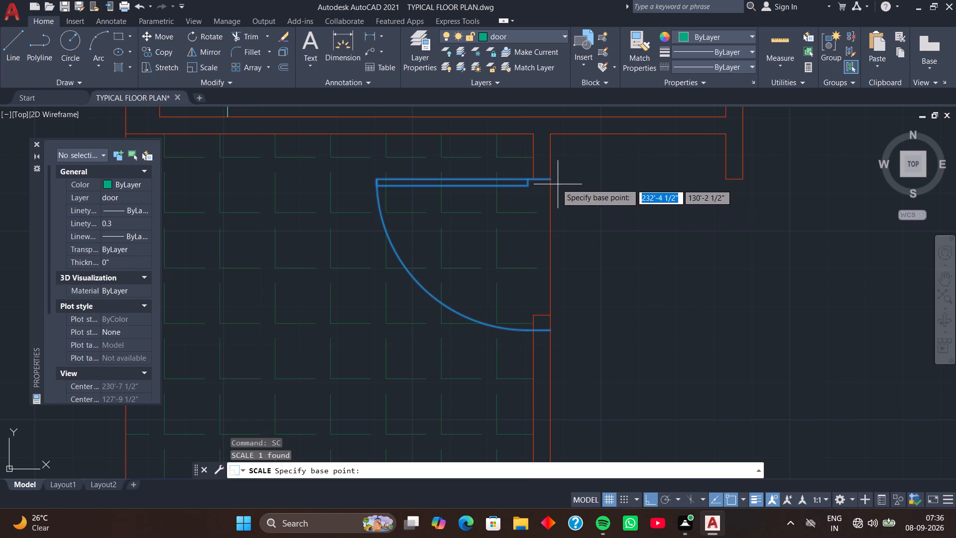
click(548, 179)
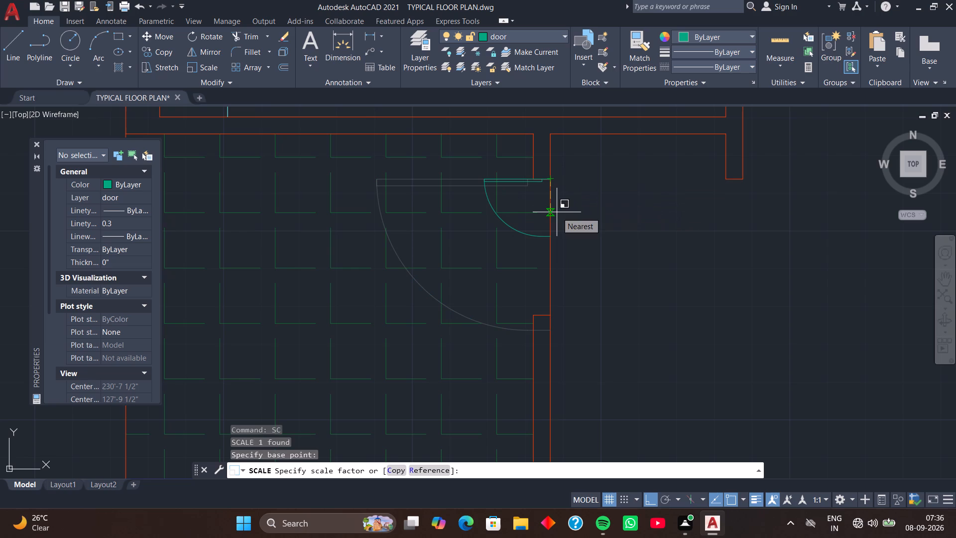
text(r)
key(space)
click(551, 180)
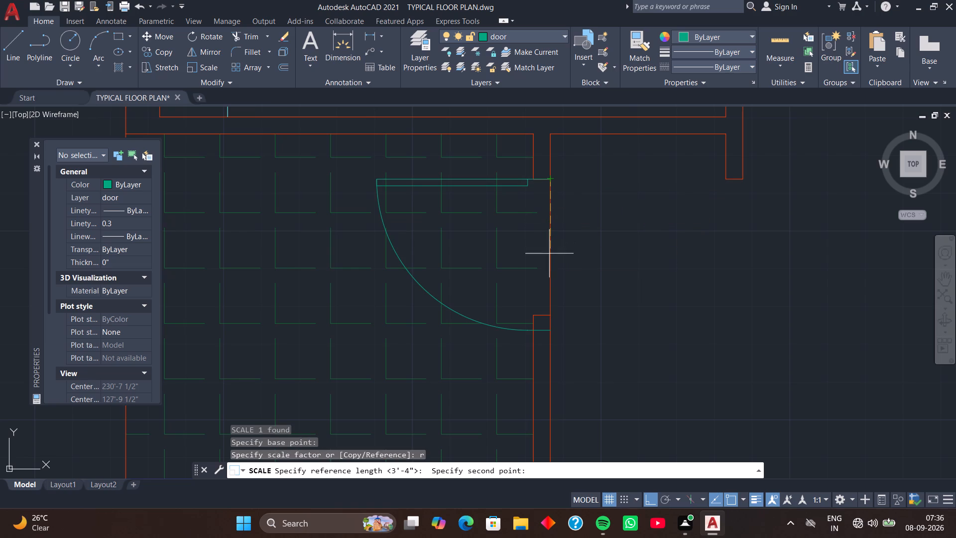
click(547, 333)
click(549, 313)
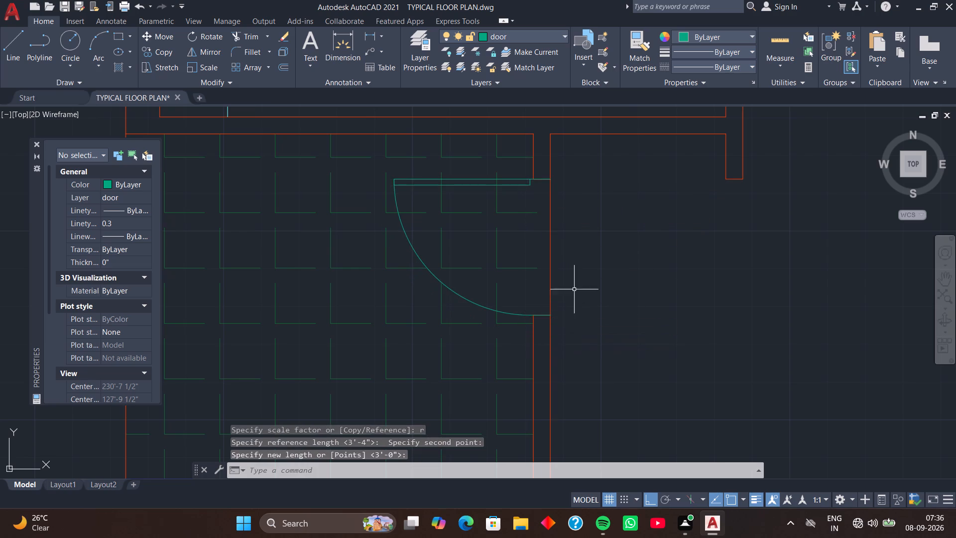
Move the door in the western of the two narrow north rooms so its hinge-side frame end meets the south opening's outer west jamb corner.
scroll(594, 269, down, 2)
middle_drag(616, 278, 558, 266)
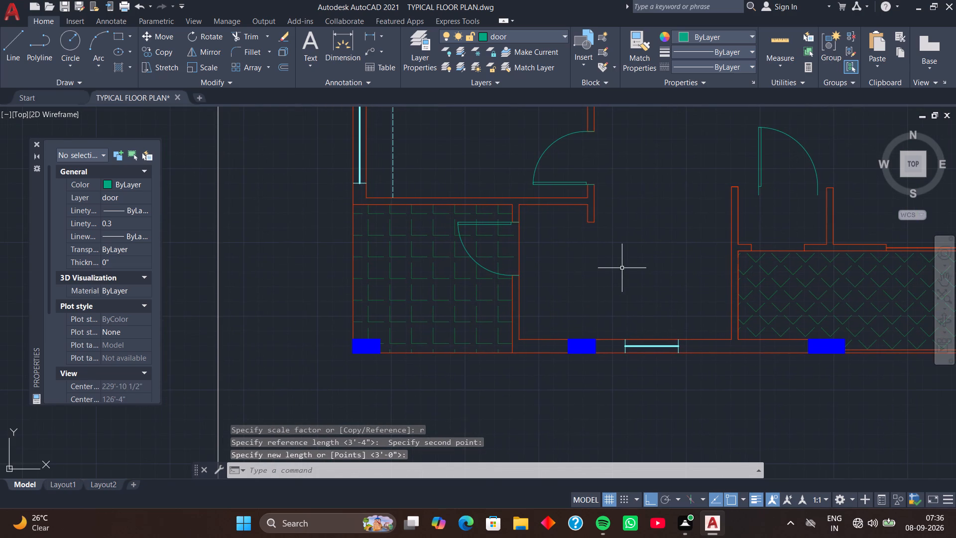
scroll(622, 268, down, 1)
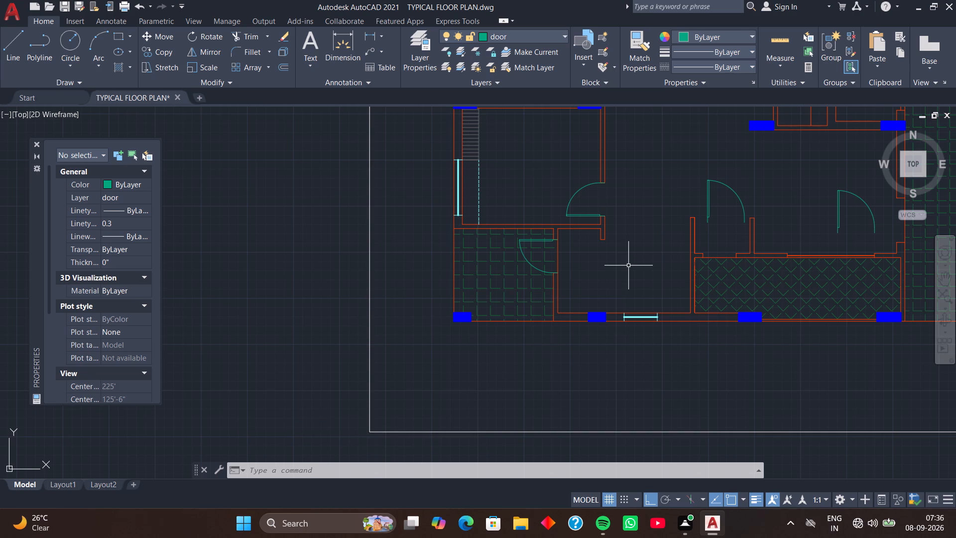
scroll(629, 266, down, 1)
middle_drag(644, 195, 625, 279)
middle_drag(639, 247, 633, 288)
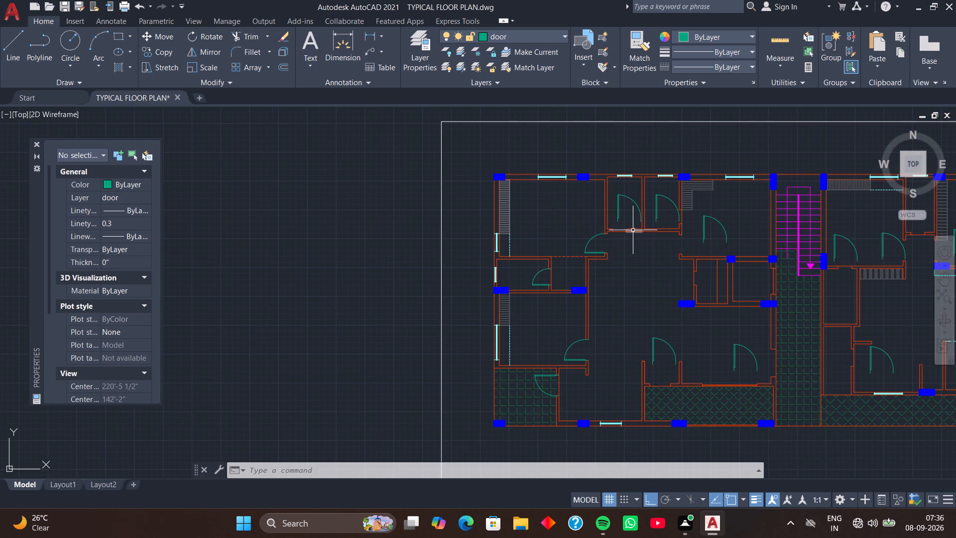
scroll(633, 230, up, 1)
middle_drag(631, 216, 632, 243)
click(636, 213)
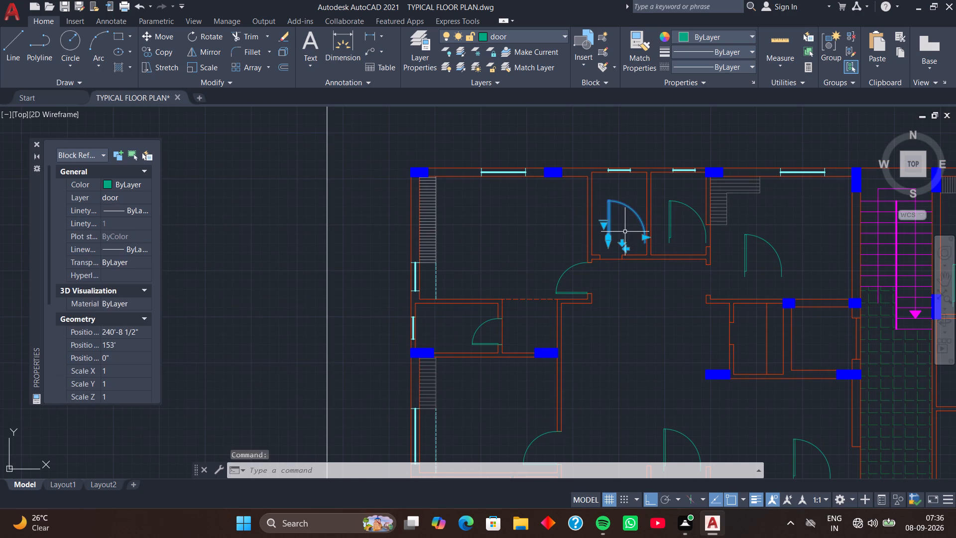
key(m)
key(space)
scroll(608, 236, up, 3)
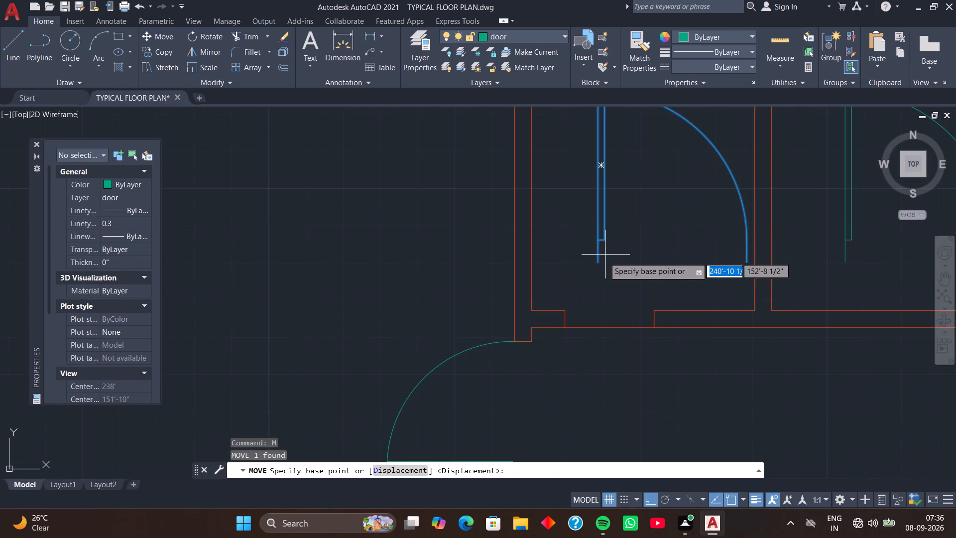
click(598, 266)
click(565, 329)
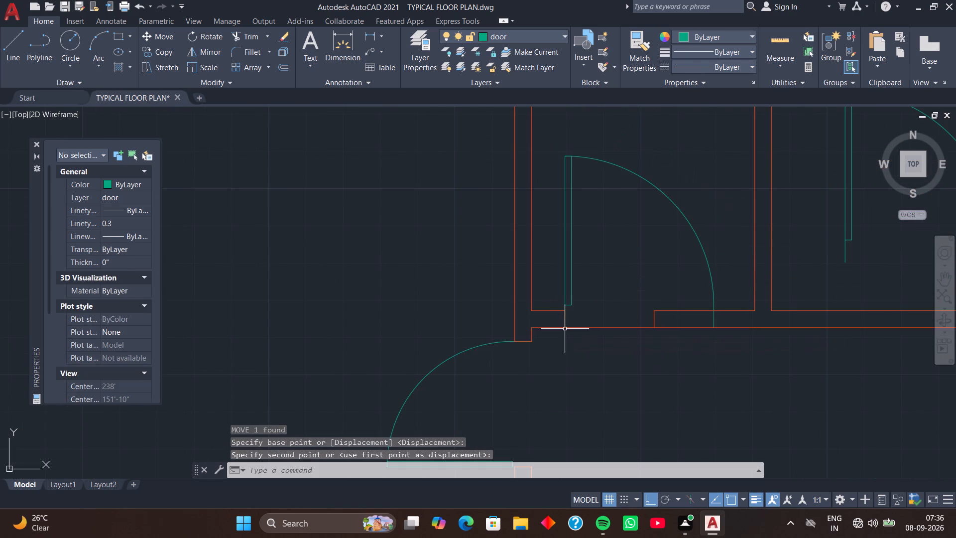
Scale this door by reference from the west jamb corner so its frame width reaches the east jamb corner.
click(571, 302)
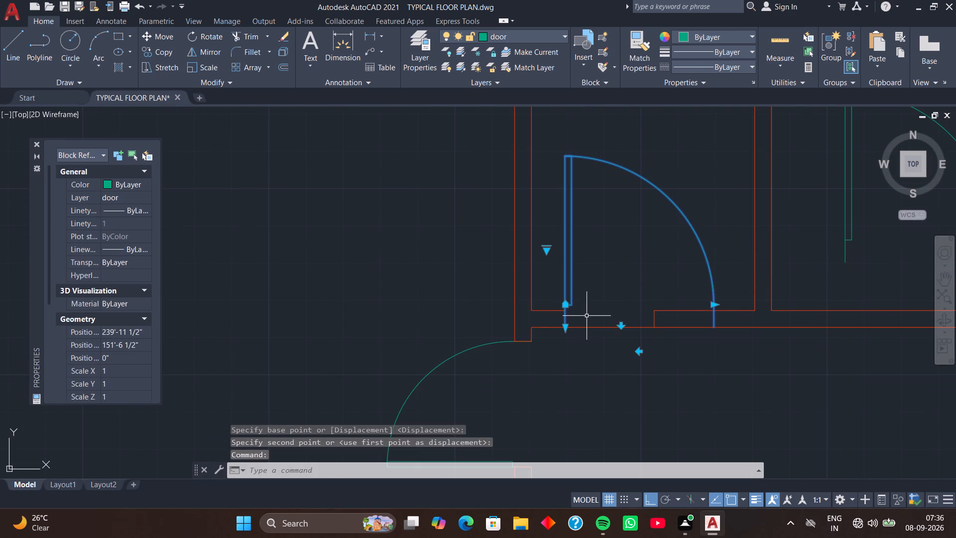
text(sc)
key(space)
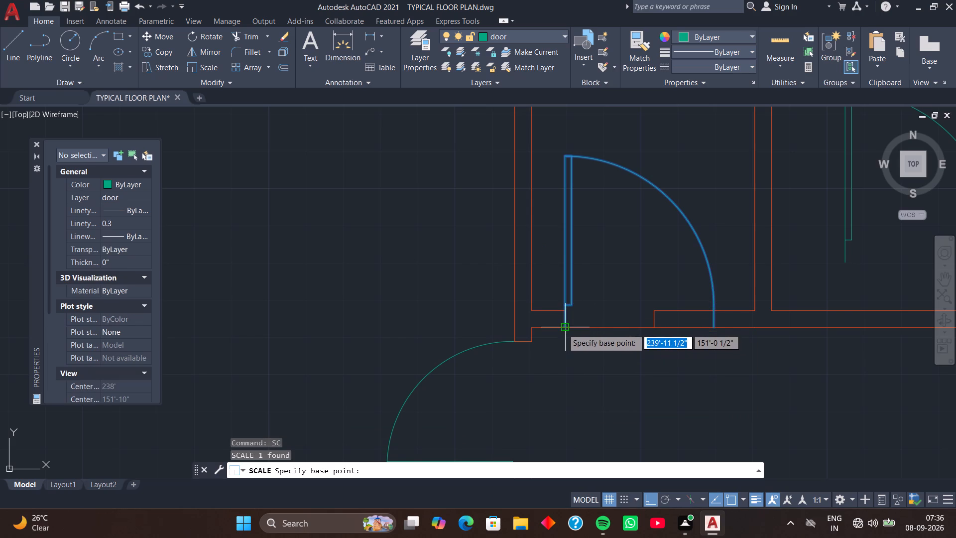
click(562, 329)
text(r)
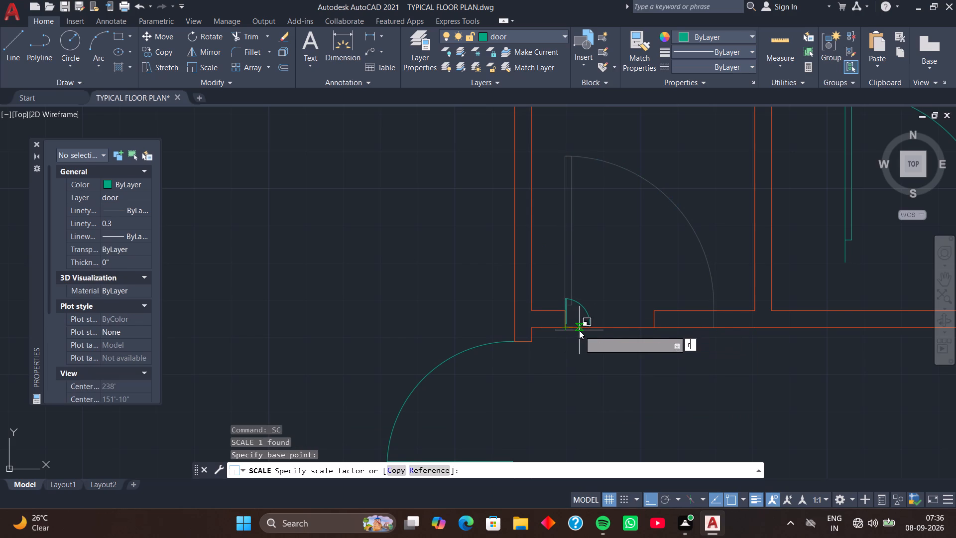
key(space)
click(568, 326)
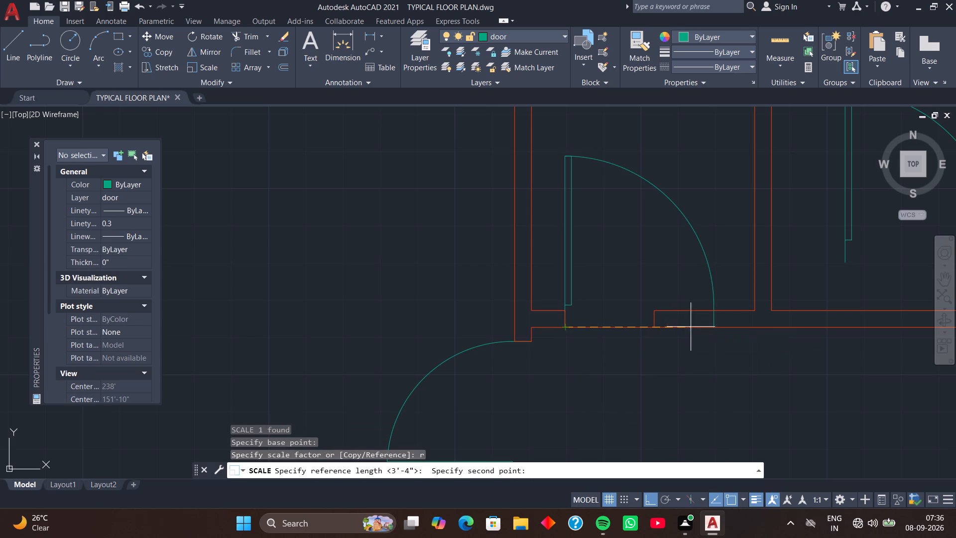
click(714, 328)
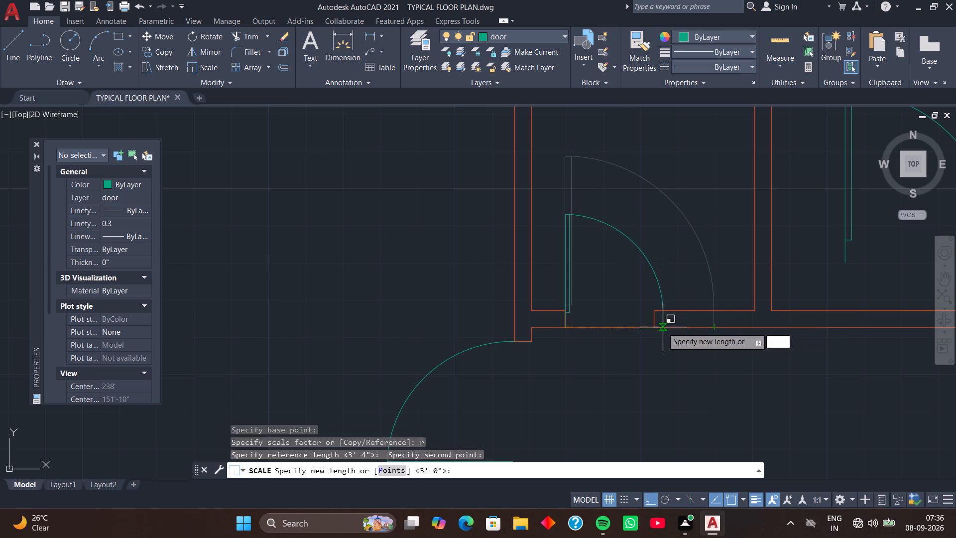
click(655, 325)
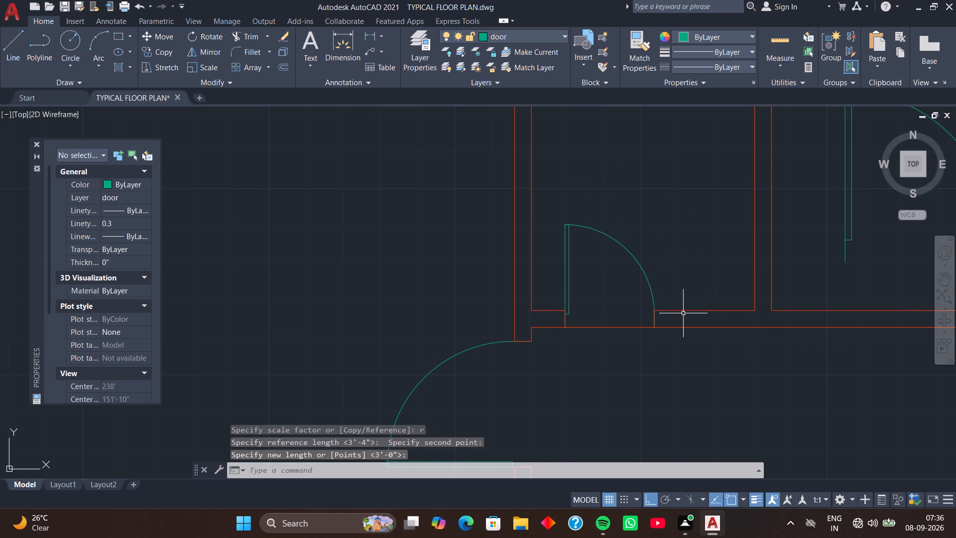
Rotate the door block in the eastern narrow north room by 90° about the lower end of its hinge-side frame.
scroll(686, 251, down, 1)
middle_drag(687, 251, 634, 261)
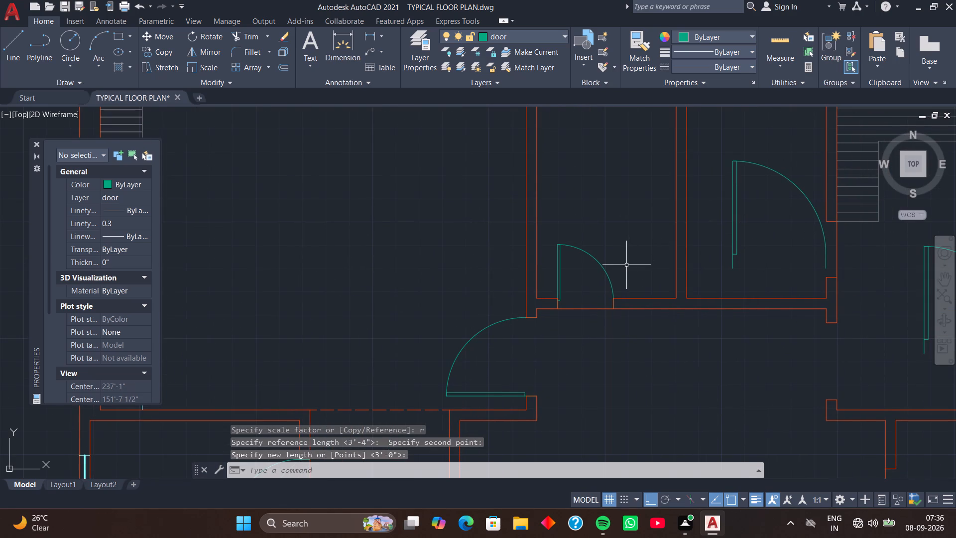
click(734, 224)
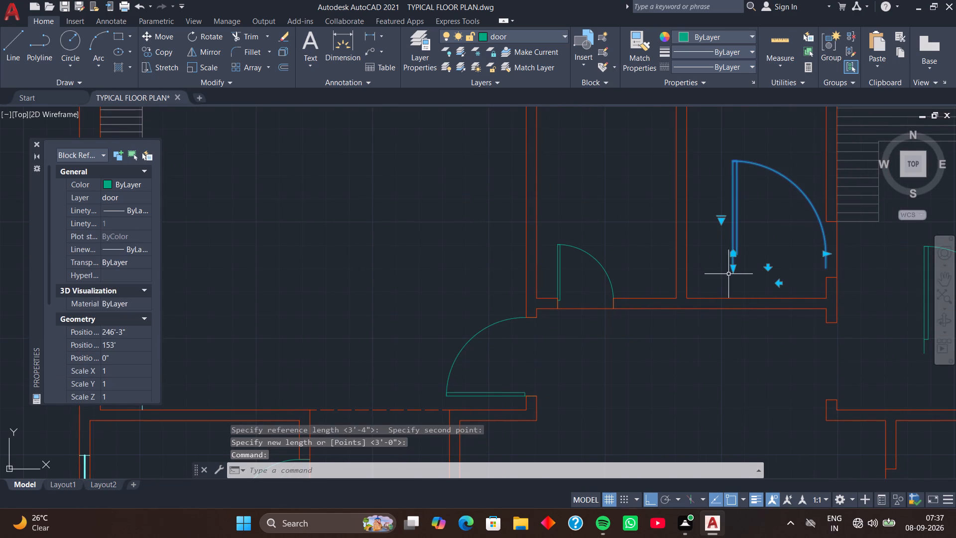
middle_drag(729, 274, 667, 324)
scroll(658, 327, up, 2)
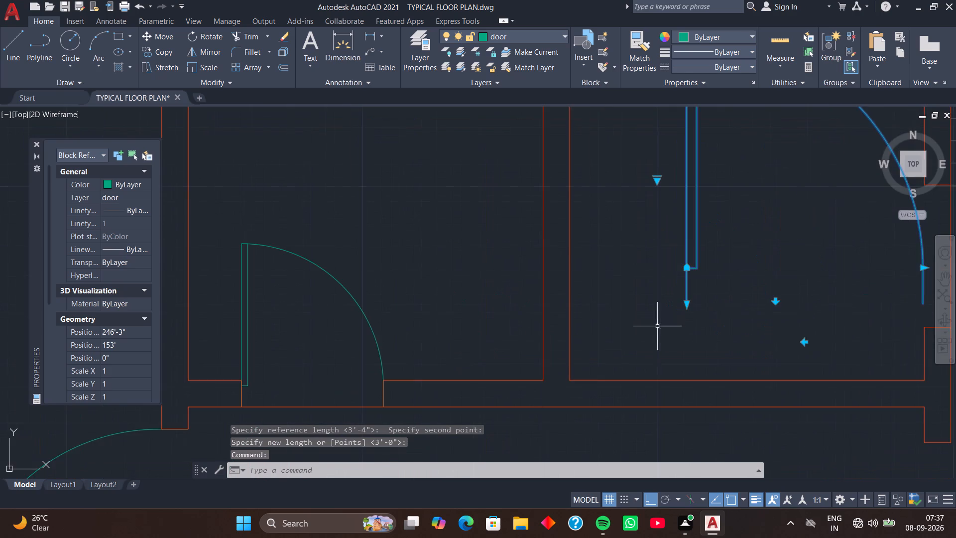
middle_drag(653, 308, 624, 337)
middle_drag(624, 337, 575, 382)
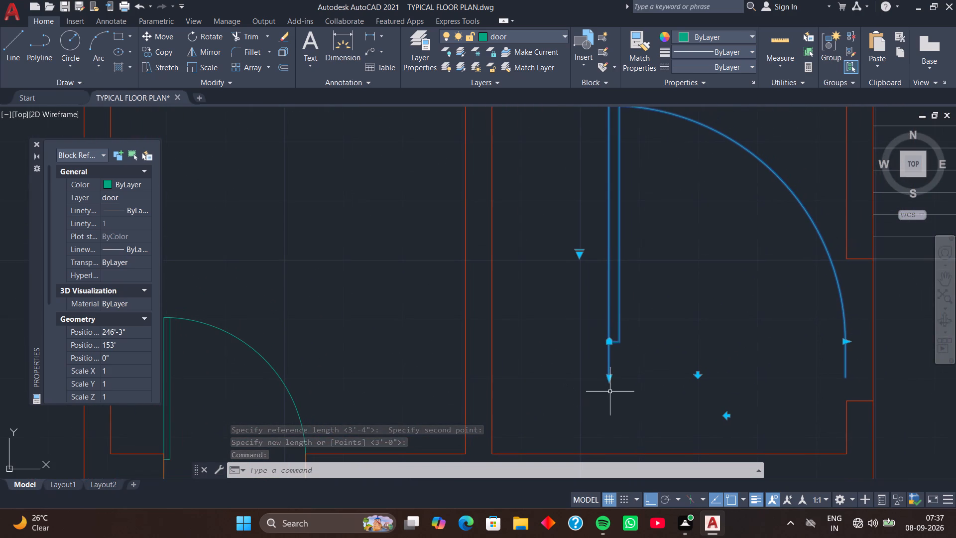
key(r)
key(o)
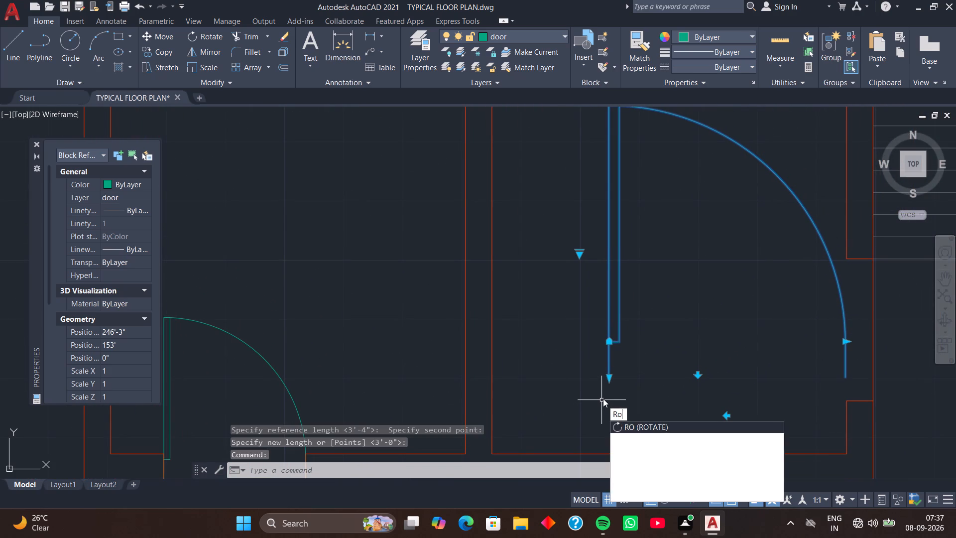
key(space)
click(607, 377)
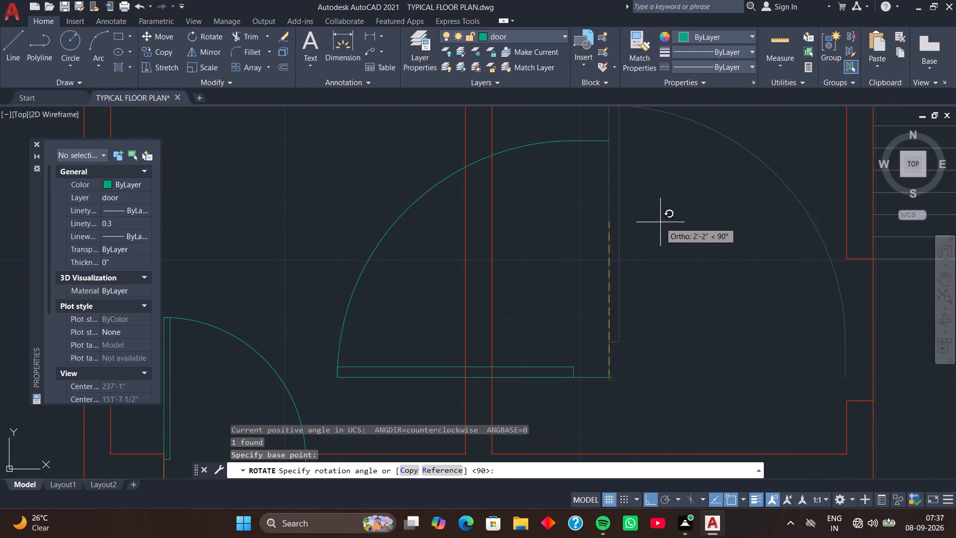
click(653, 132)
Move this rotated door so its lower frame end meets the outer corner of the lower jamb in the room's east wall.
scroll(658, 242, down, 2)
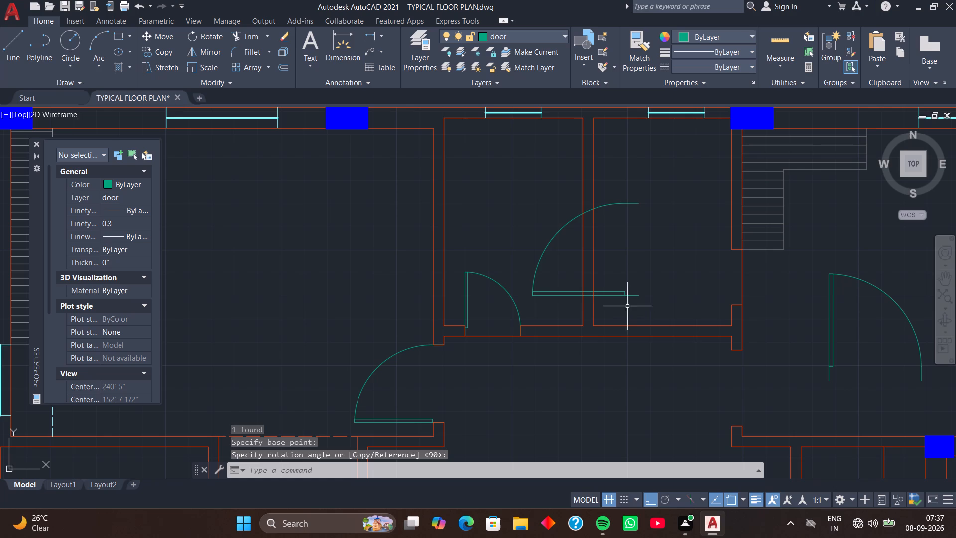
click(625, 295)
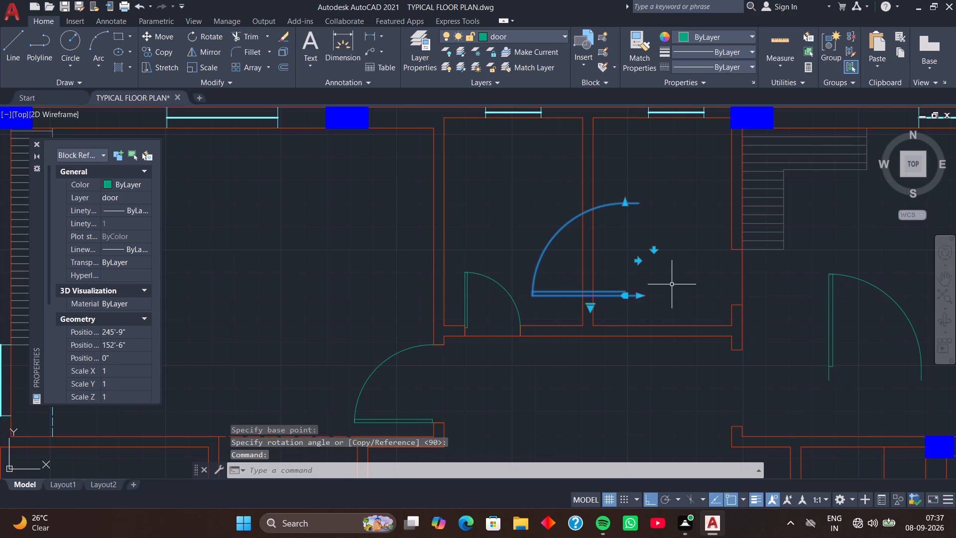
text(m)
key(space)
click(639, 295)
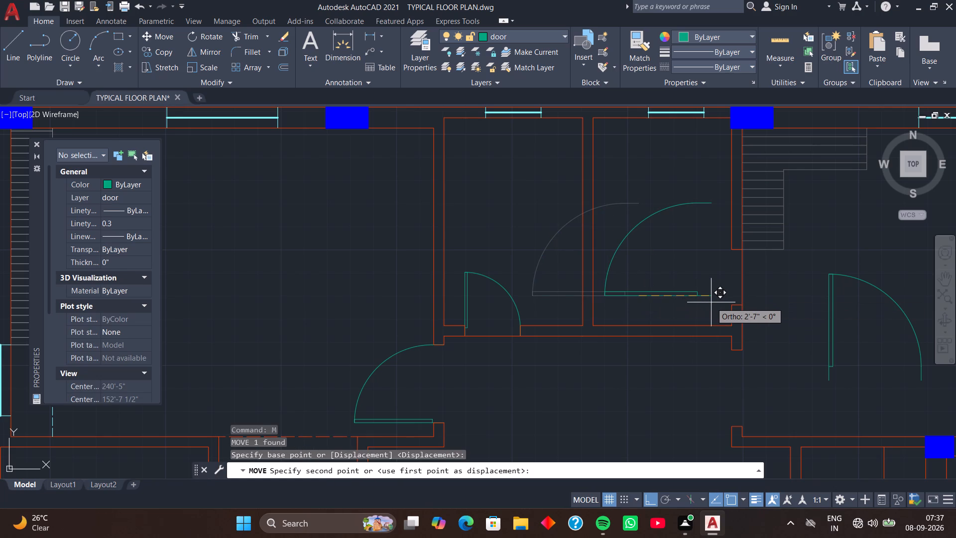
key(F8)
scroll(715, 304, up, 3)
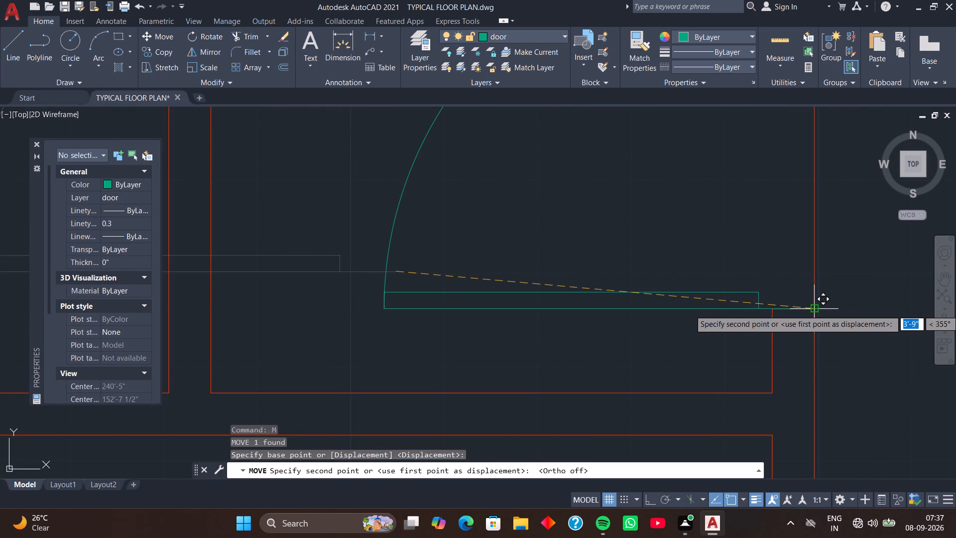
click(816, 310)
scroll(784, 281, down, 2)
middle_drag(774, 273, 658, 279)
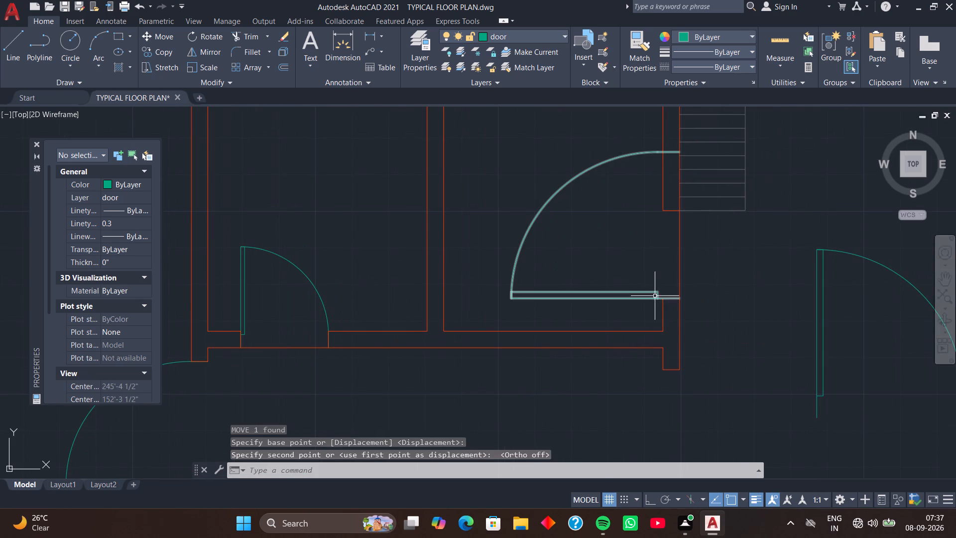
Scale the door in the eastern narrow north room by reference from the lower jamb corner so its frame width reaches the upper jamb corner.
click(654, 292)
text(sc)
key(space)
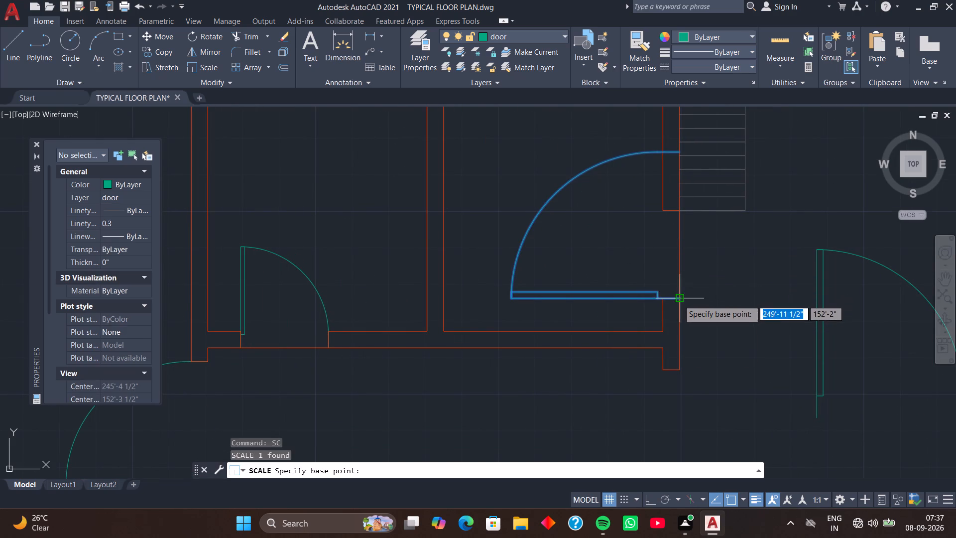
click(678, 300)
text(r)
key(space)
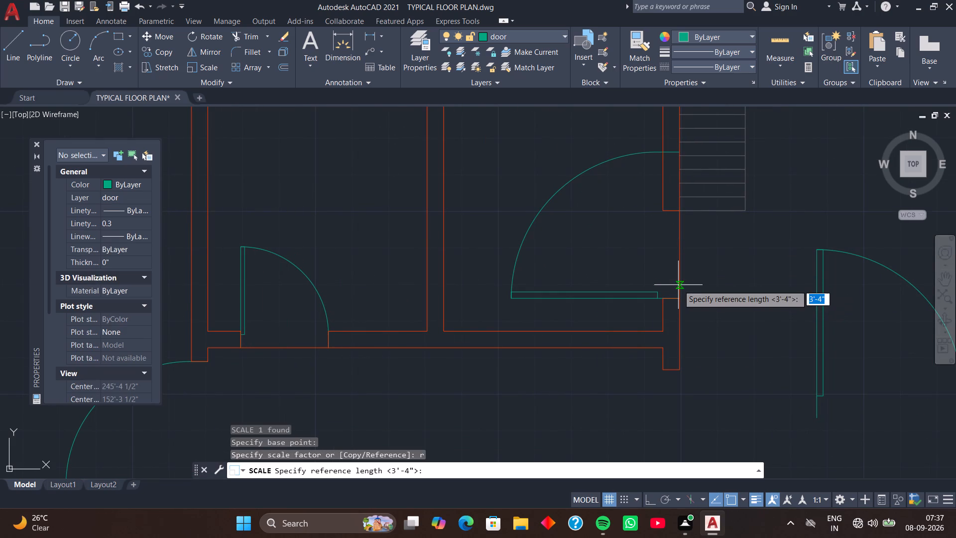
click(677, 296)
click(679, 152)
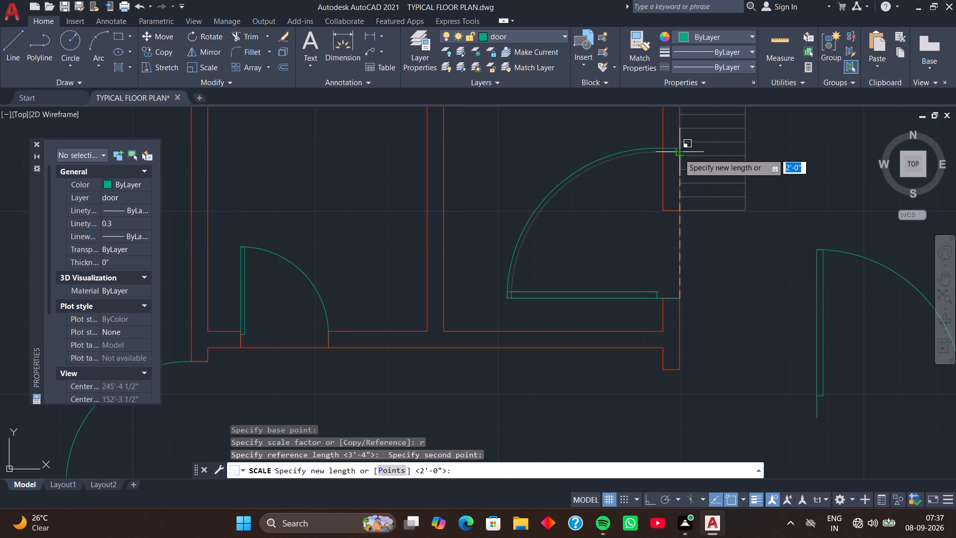
scroll(681, 215, up, 2)
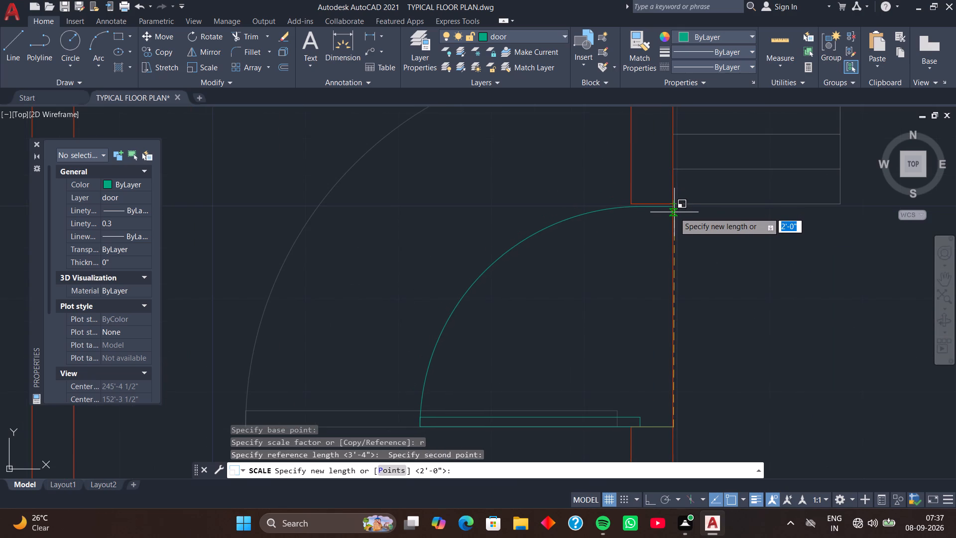
click(673, 210)
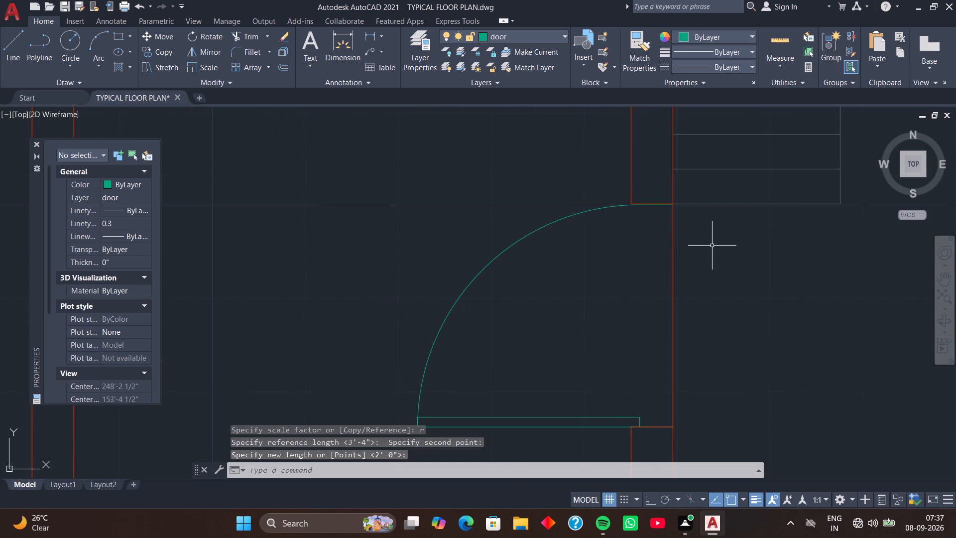
Rotate the loose door block in the northeast room 90° clockwise about the lower end of its hinge-side frame.
scroll(713, 249, down, 2)
middle_drag(723, 291, 674, 211)
scroll(696, 248, down, 2)
middle_drag(710, 301, 688, 263)
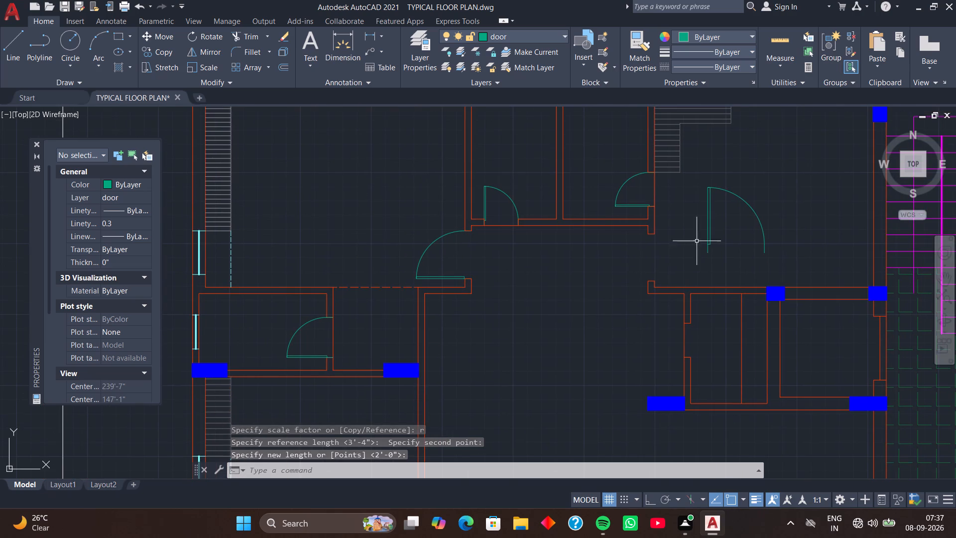
click(709, 232)
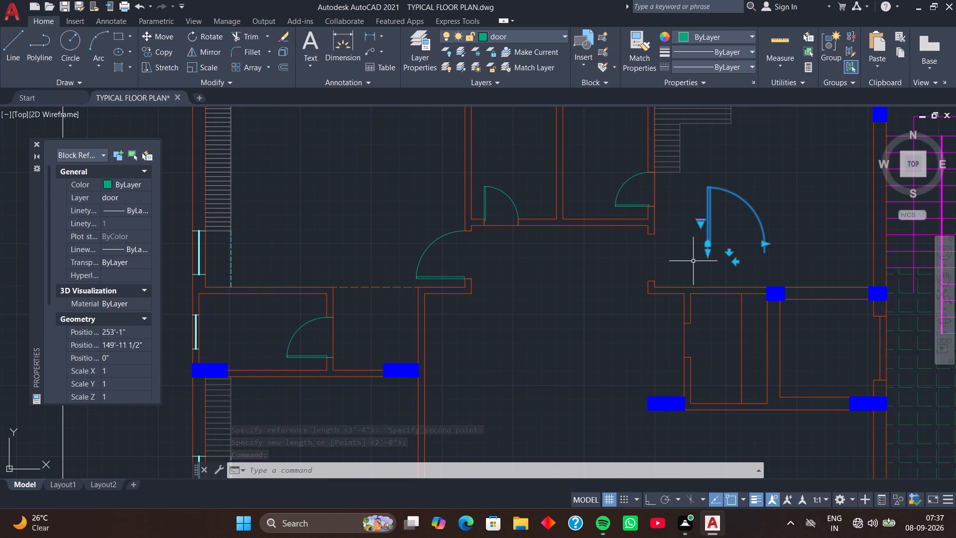
key(r)
text(o)
key(space)
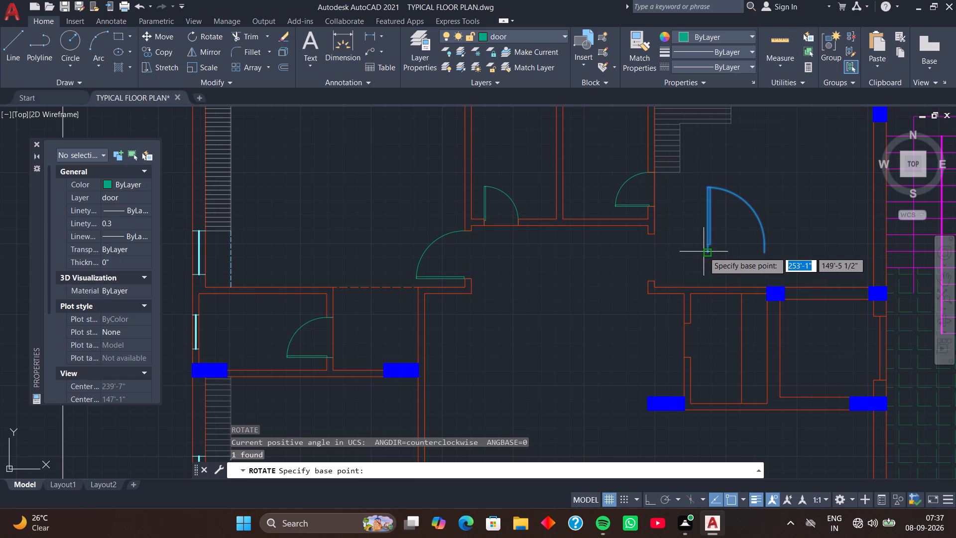
click(705, 250)
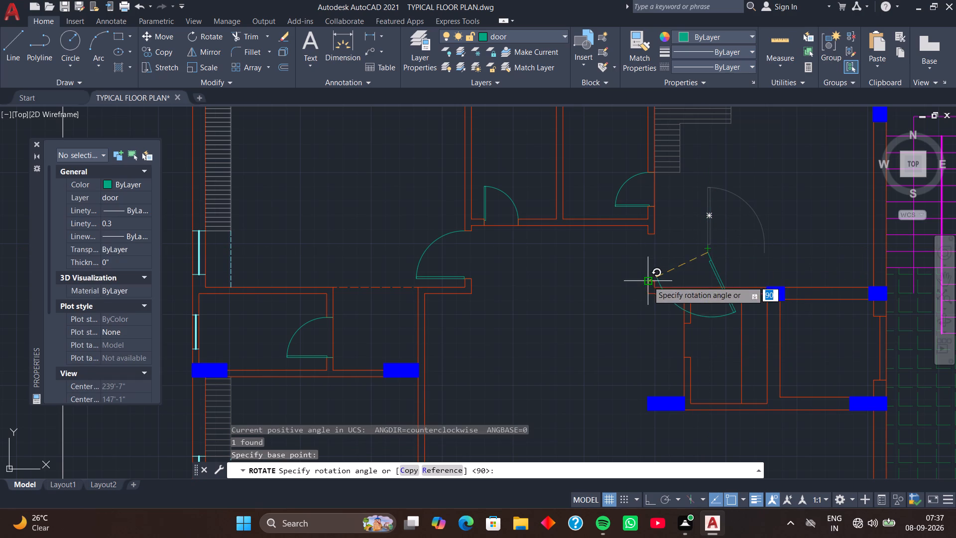
click(707, 340)
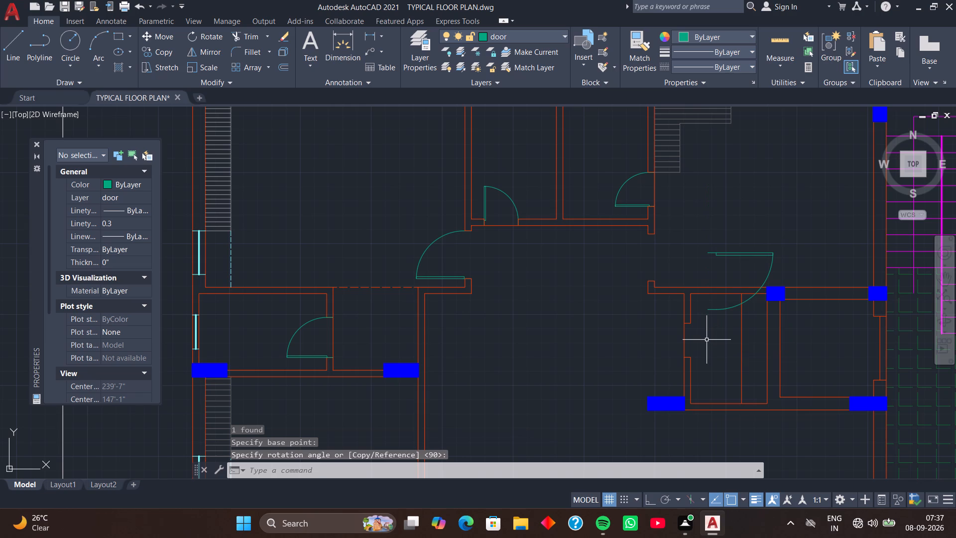
Mirror the rotated northeast-room door across a horizontal line above it, with Ortho on, erasing the source object.
click(740, 257)
key(m)
text(i)
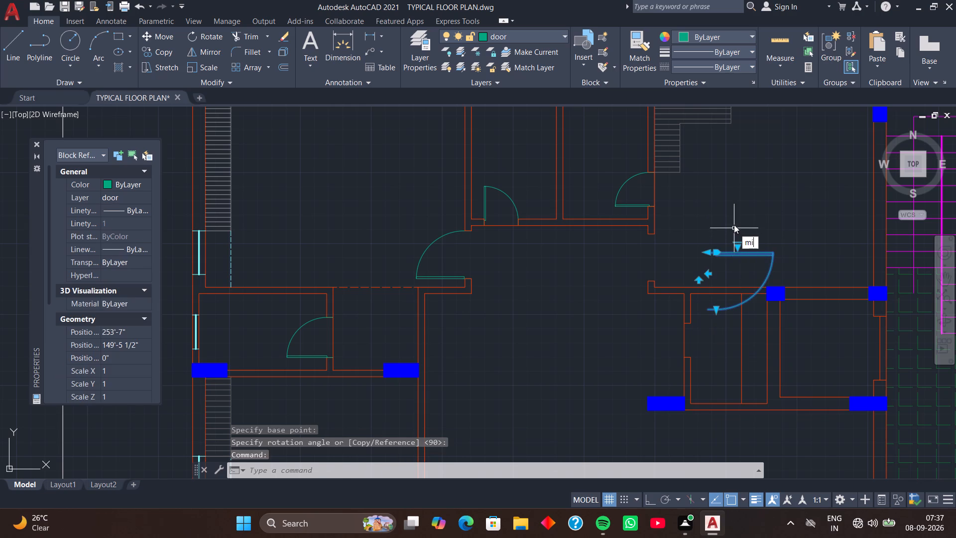
key(space)
drag(673, 231, 678, 233)
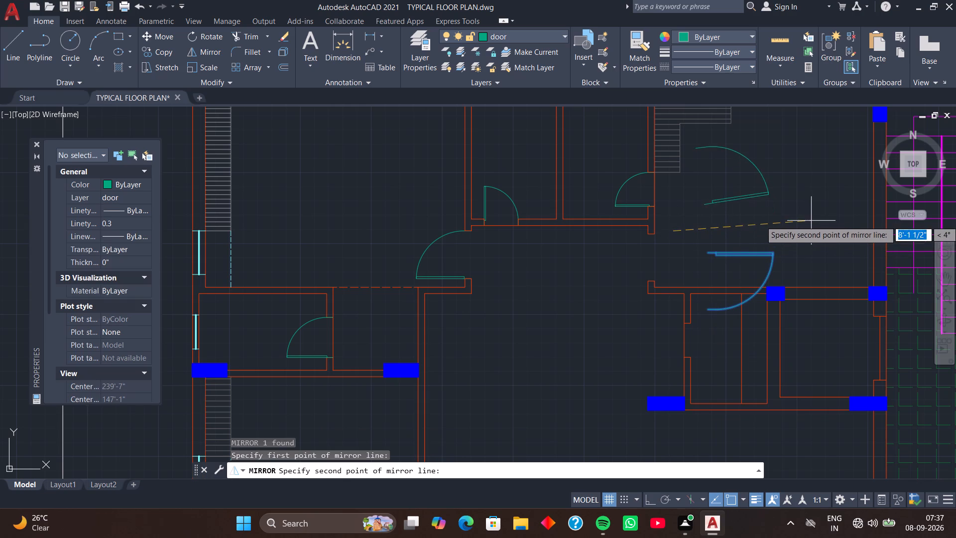
key(F8)
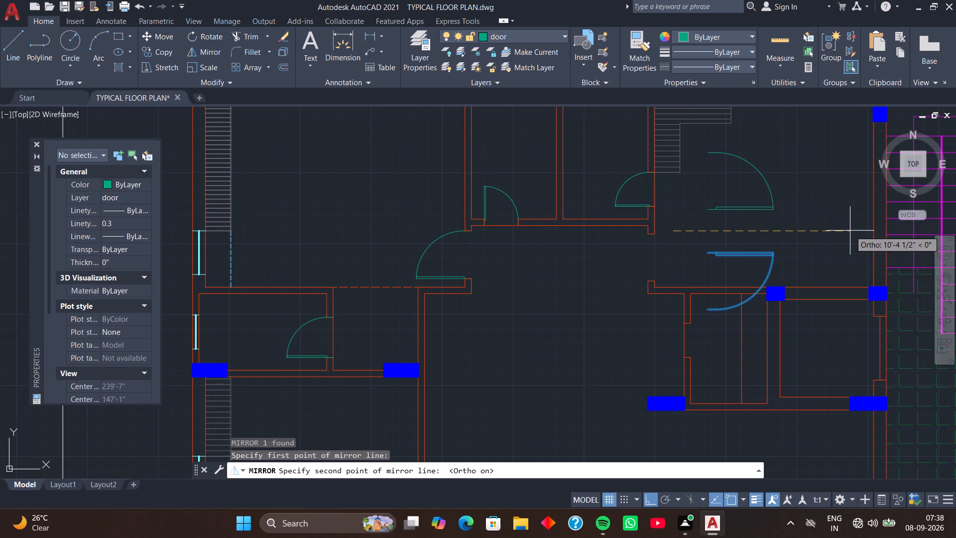
click(850, 231)
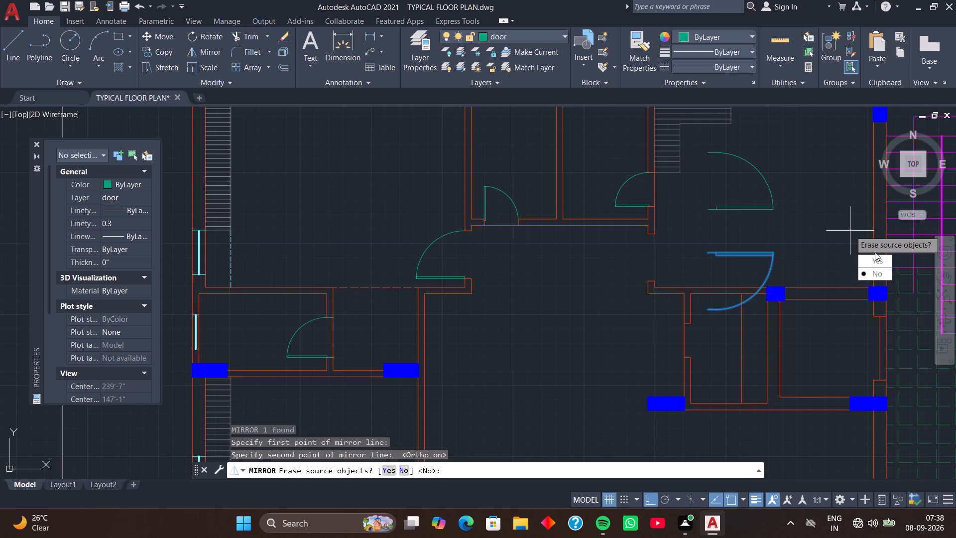
drag(876, 258, 850, 231)
Move the mirrored door so its hinge-side frame end meets the outer west corner of the lower jamb in the northeast room's west opening.
click(748, 210)
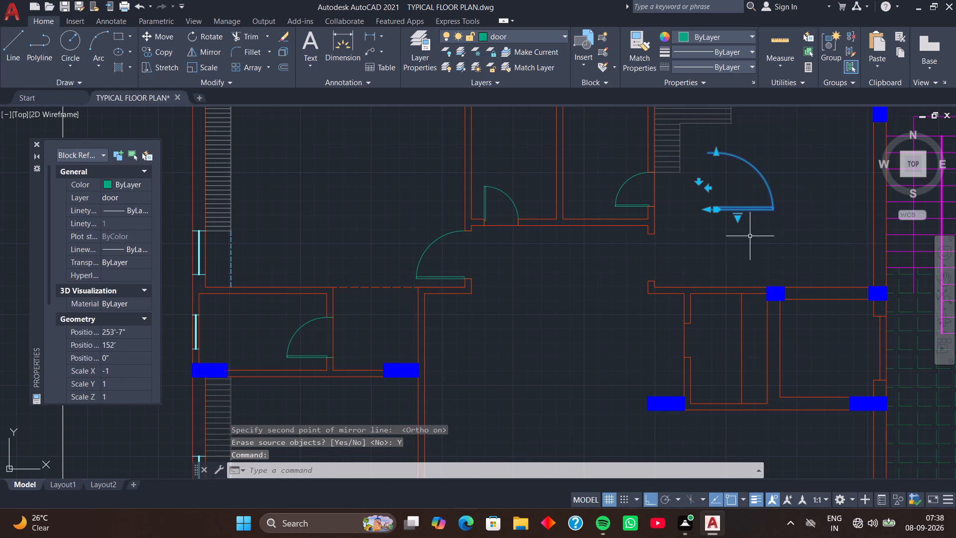
key(m)
key(space)
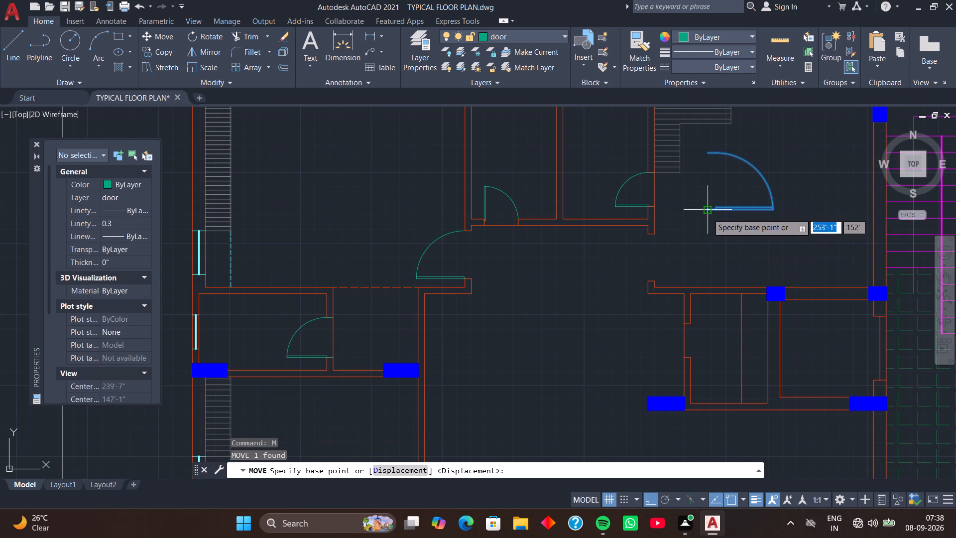
click(709, 211)
scroll(653, 268, up, 3)
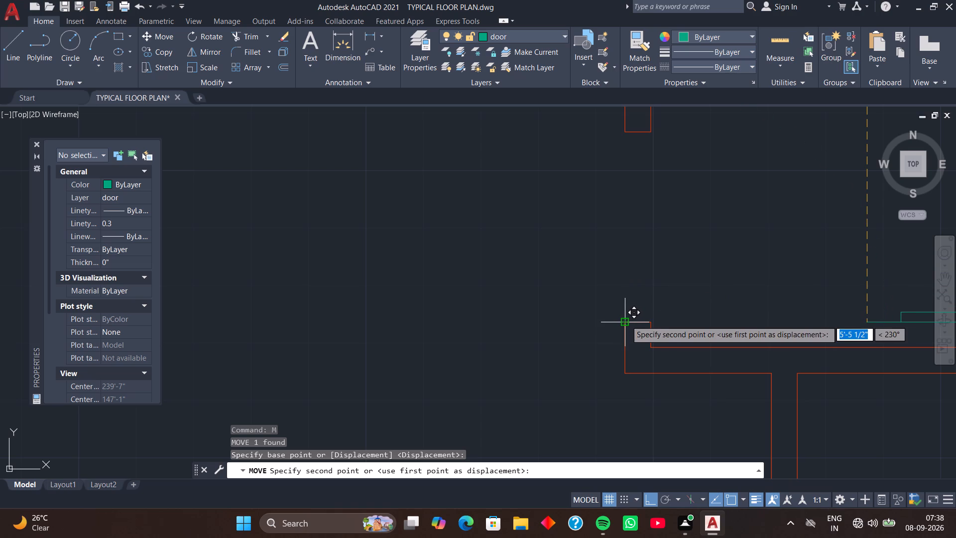
click(625, 322)
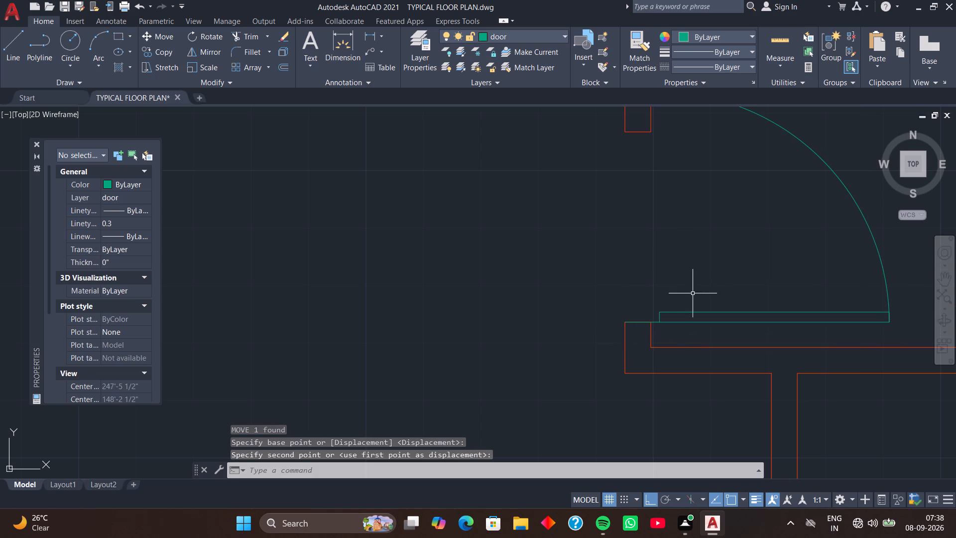
Scale this door by reference from the lower jamb corner so its frame width reaches the upper jamb corner.
click(677, 311)
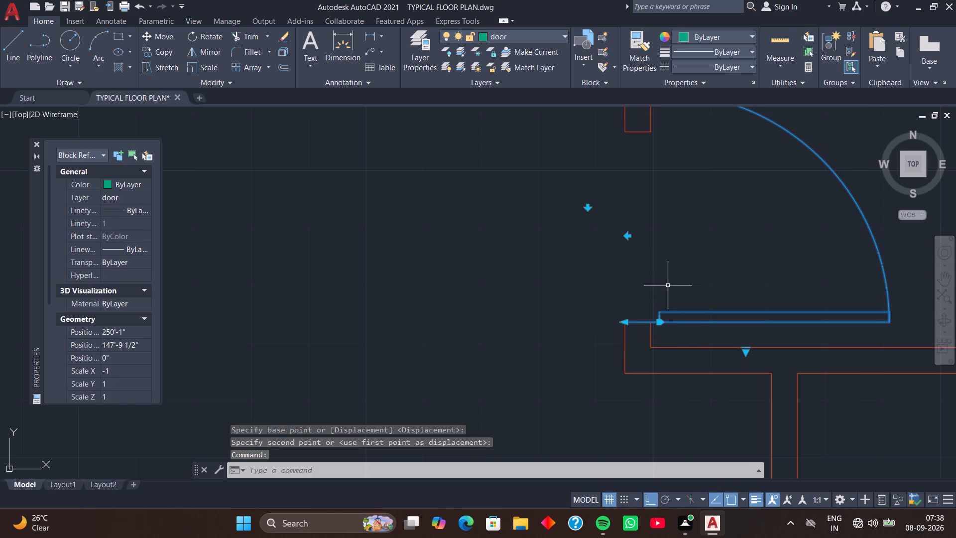
text(sc)
key(space)
drag(628, 321, 630, 316)
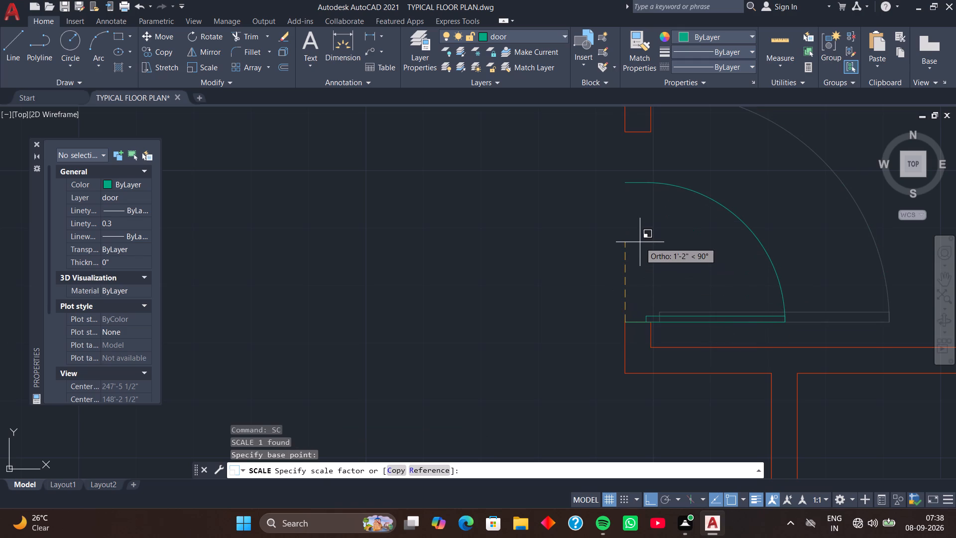
key(r)
key(space)
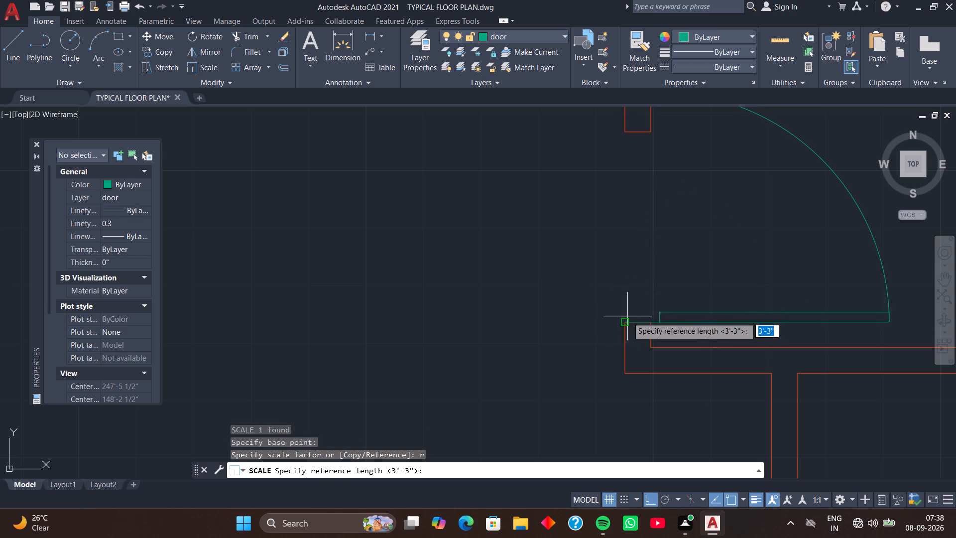
click(627, 322)
scroll(633, 258, down, 1)
middle_drag(630, 231, 629, 289)
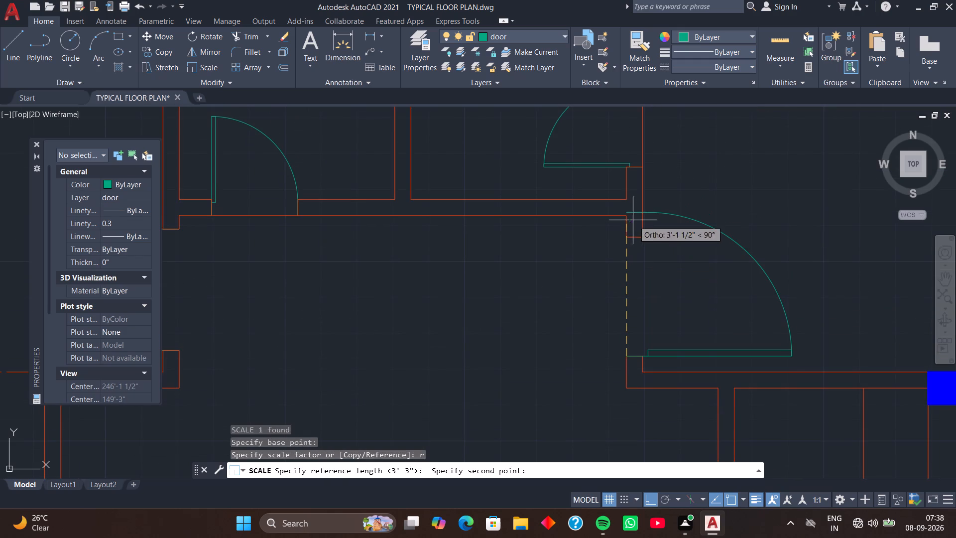
click(627, 213)
click(624, 238)
Move the door block between the two stub walls north of the hatched balcony so its hinge-side frame end meets the opening's outer west jamb corner.
scroll(667, 222, down, 3)
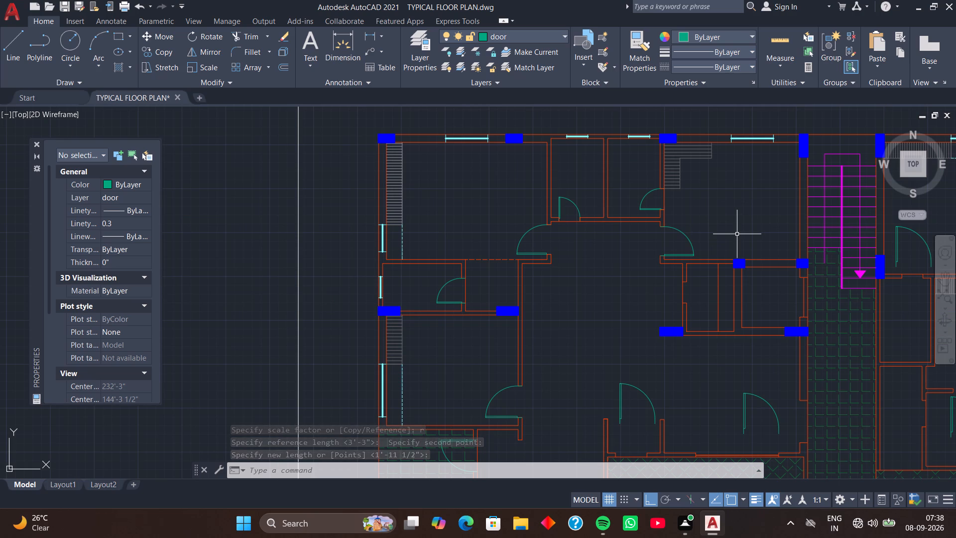
middle_drag(690, 392, 701, 350)
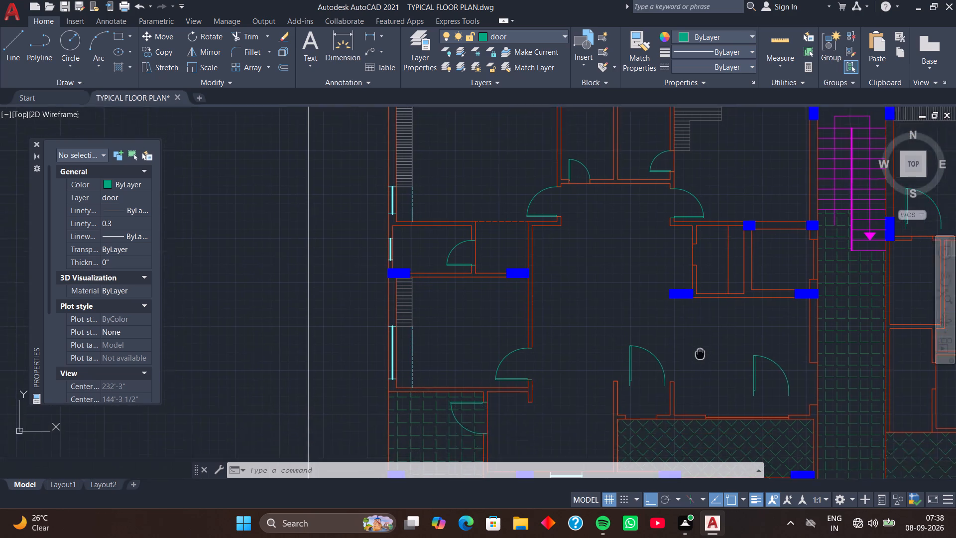
middle_drag(701, 350, 708, 307)
scroll(646, 317, up, 3)
click(606, 315)
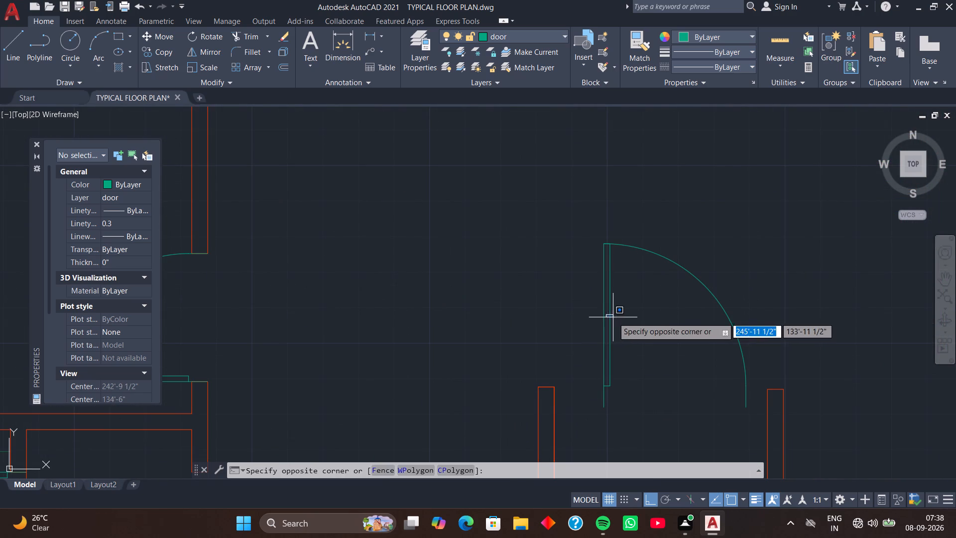
click(613, 317)
click(610, 317)
key(m)
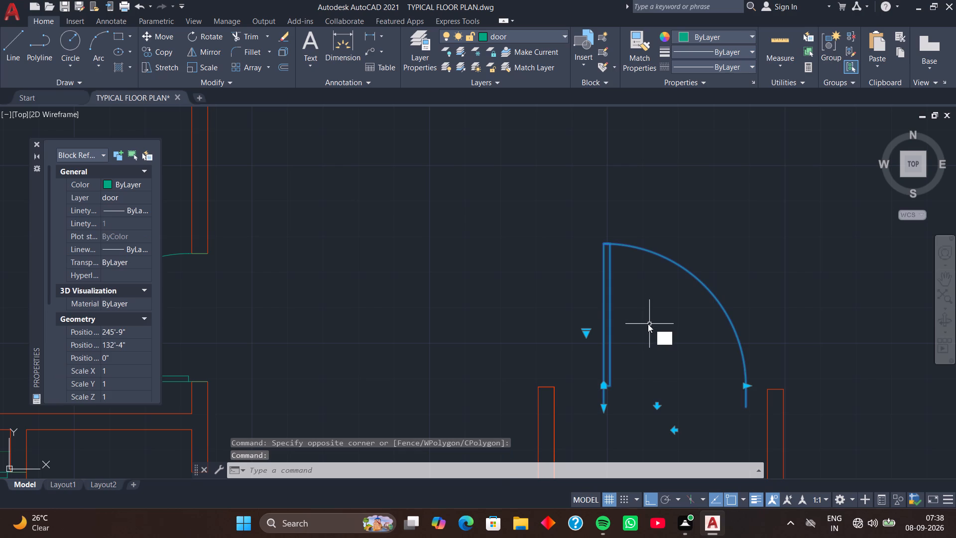
key(space)
scroll(630, 353, down, 2)
middle_drag(633, 371, 629, 324)
scroll(633, 371, up, 1)
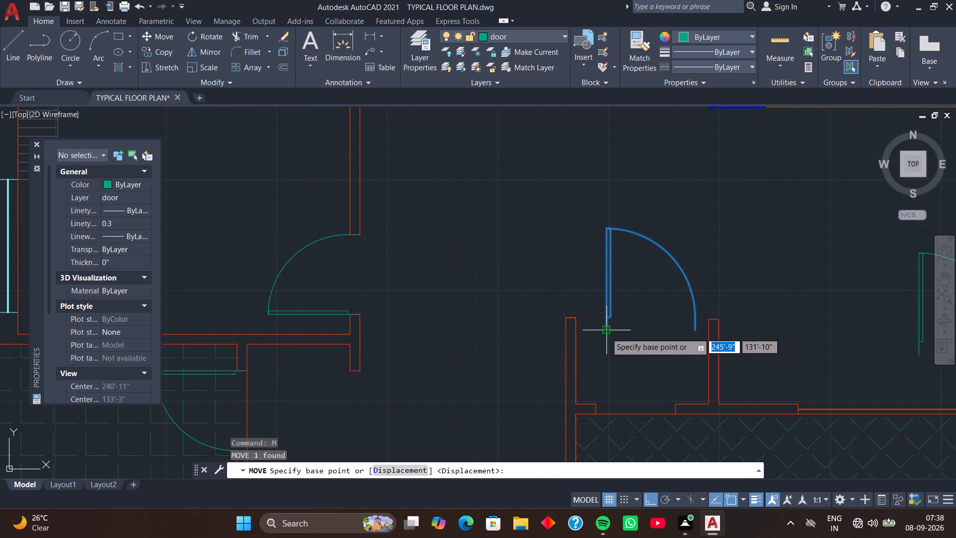
drag(606, 332, 607, 337)
scroll(598, 416, up, 3)
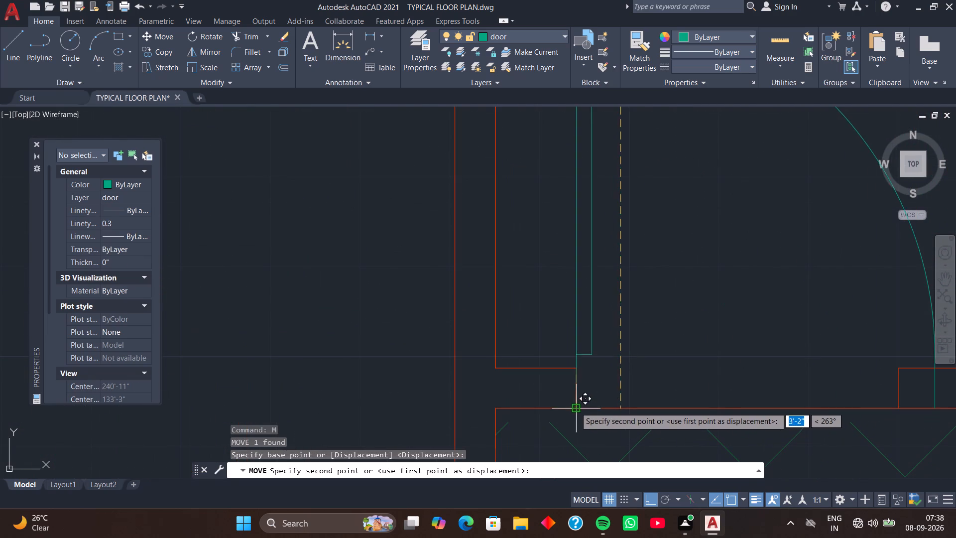
click(575, 407)
Scale the door north of the hatched balcony by reference from its west jamb corner so its frame width reaches the opening's outer east jamb corner.
click(591, 353)
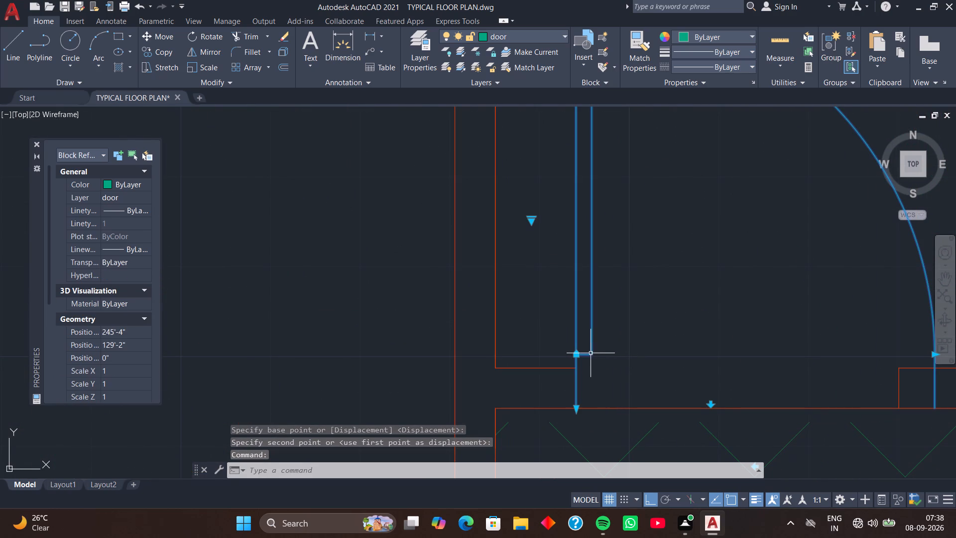
key(s)
text(c)
key(space)
click(573, 405)
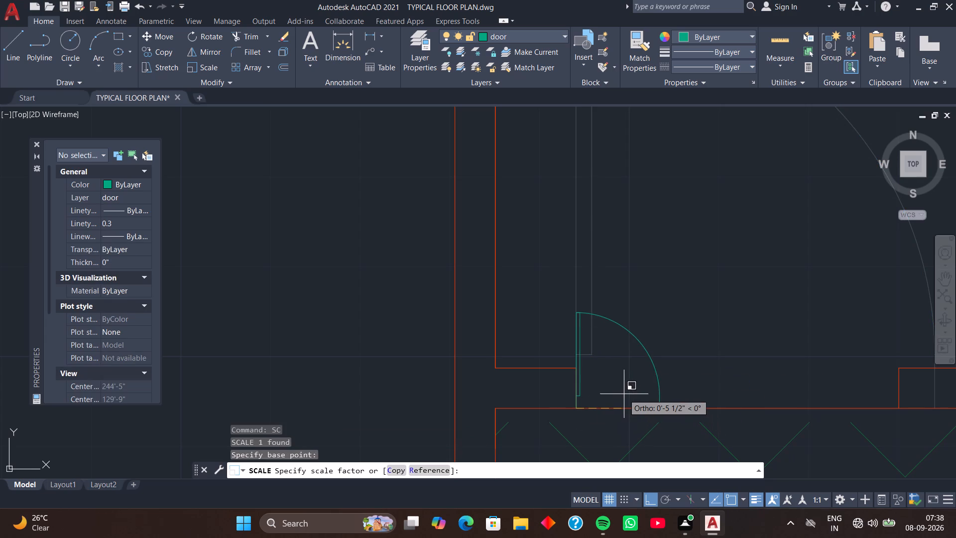
text(r)
key(space)
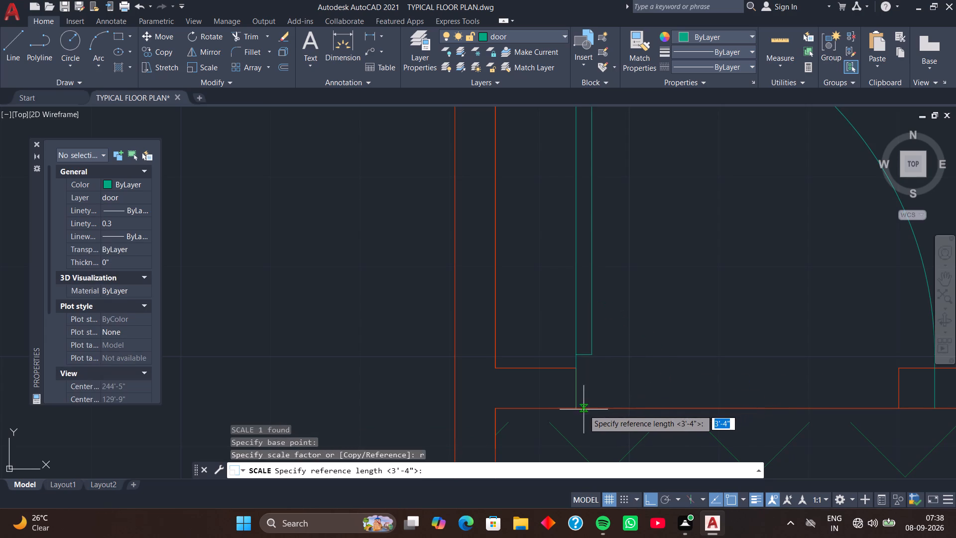
click(576, 409)
scroll(663, 398, down, 2)
middle_drag(675, 399, 597, 358)
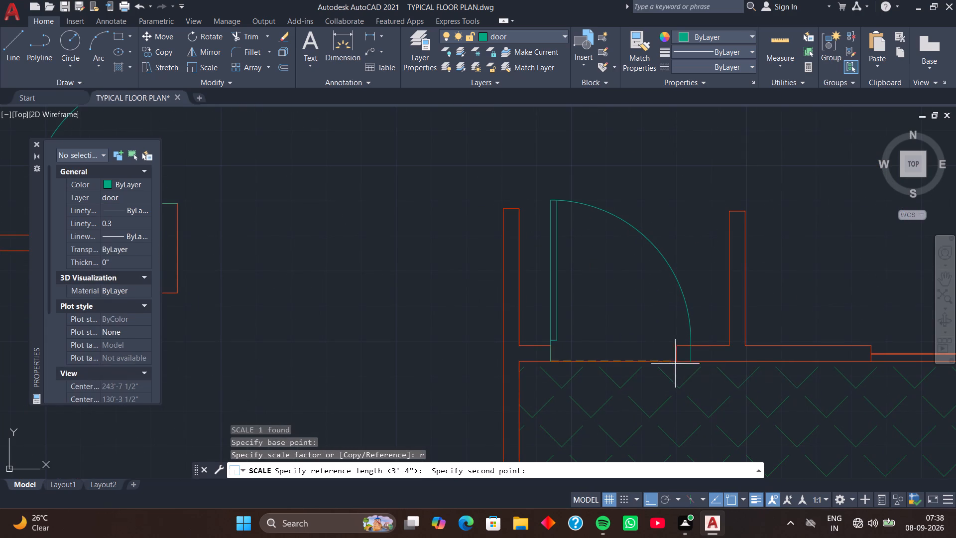
click(693, 364)
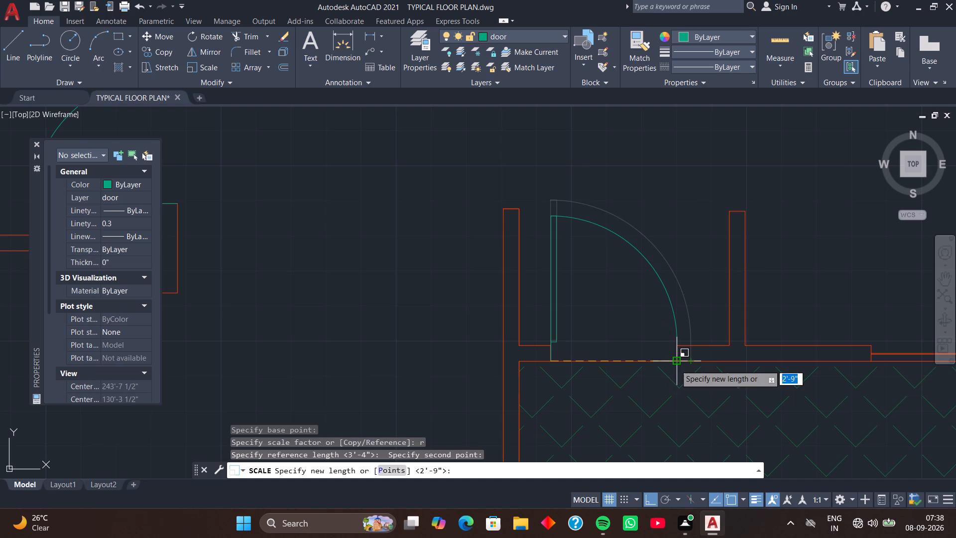
click(675, 365)
Rotate the loose door block northeast of the hatched balcony 90° counterclockwise about its hinge-side frame end.
scroll(633, 360, down, 2)
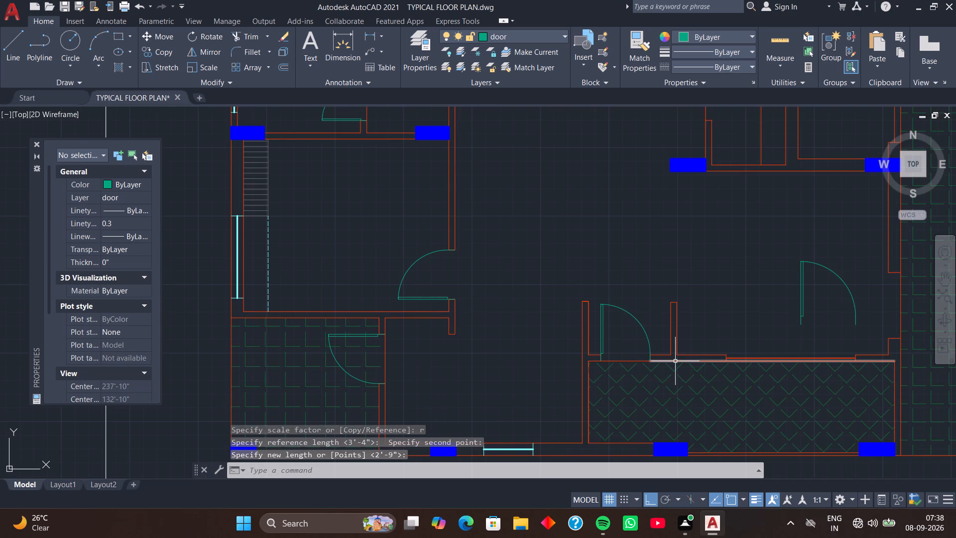
scroll(688, 344, down, 1)
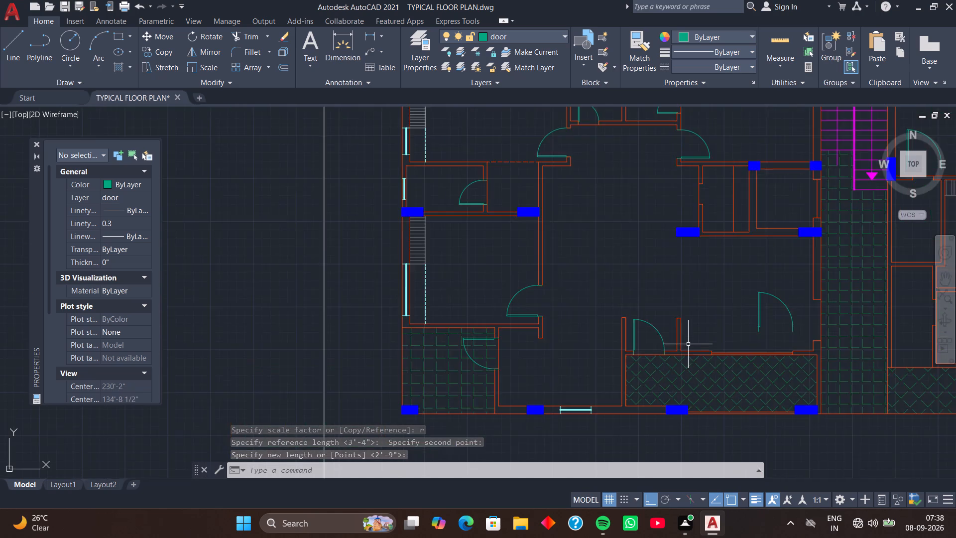
scroll(688, 344, down, 1)
middle_drag(703, 324, 657, 348)
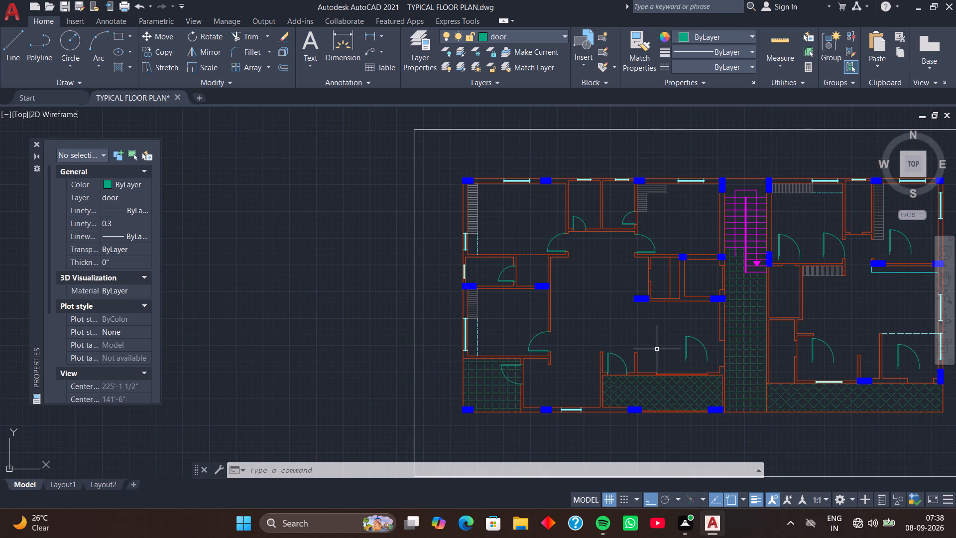
middle_drag(659, 343, 594, 304)
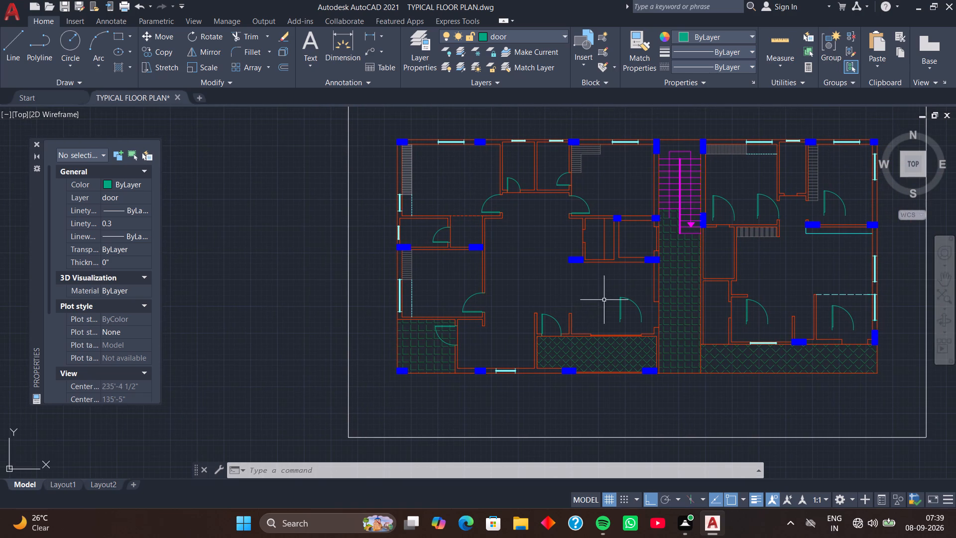
scroll(604, 300, up, 2)
middle_drag(608, 313, 570, 300)
middle_drag(573, 315, 530, 280)
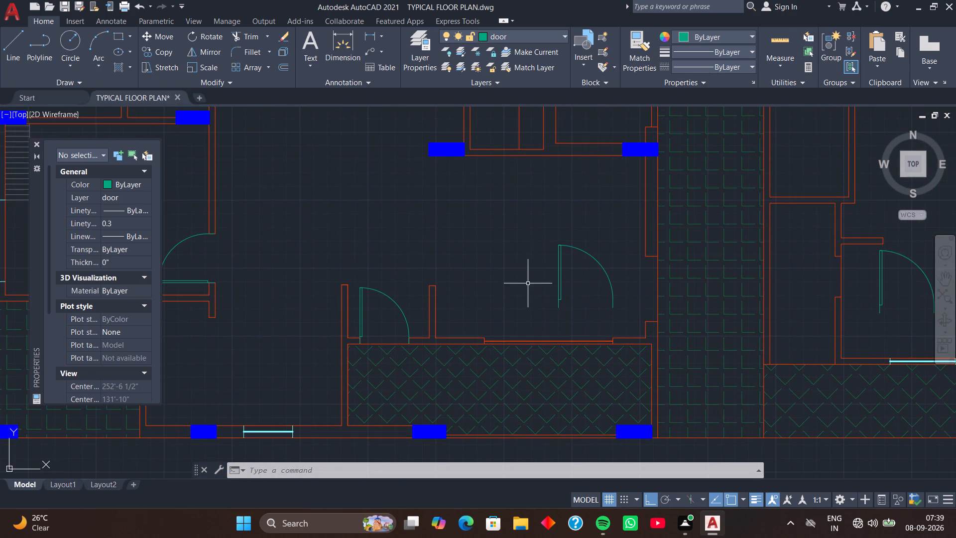
click(557, 290)
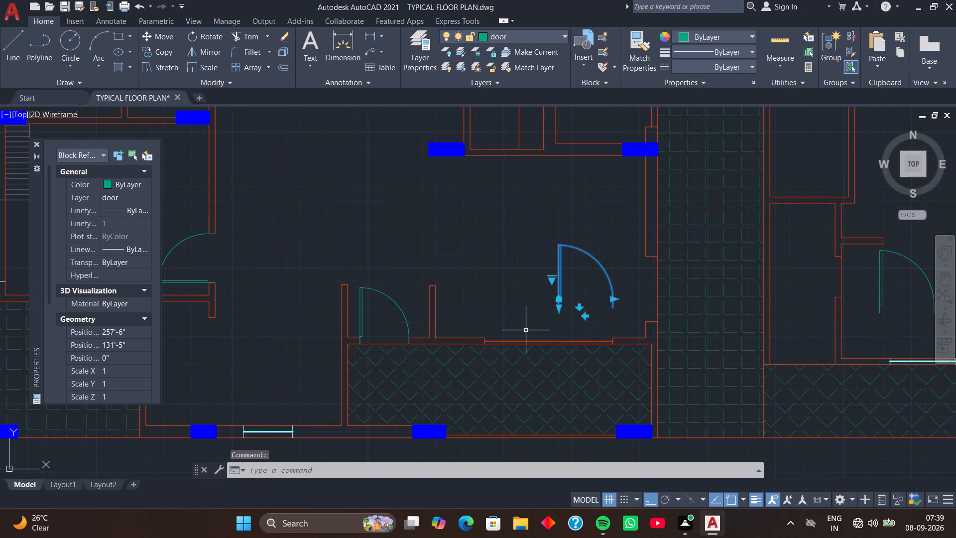
text(ro)
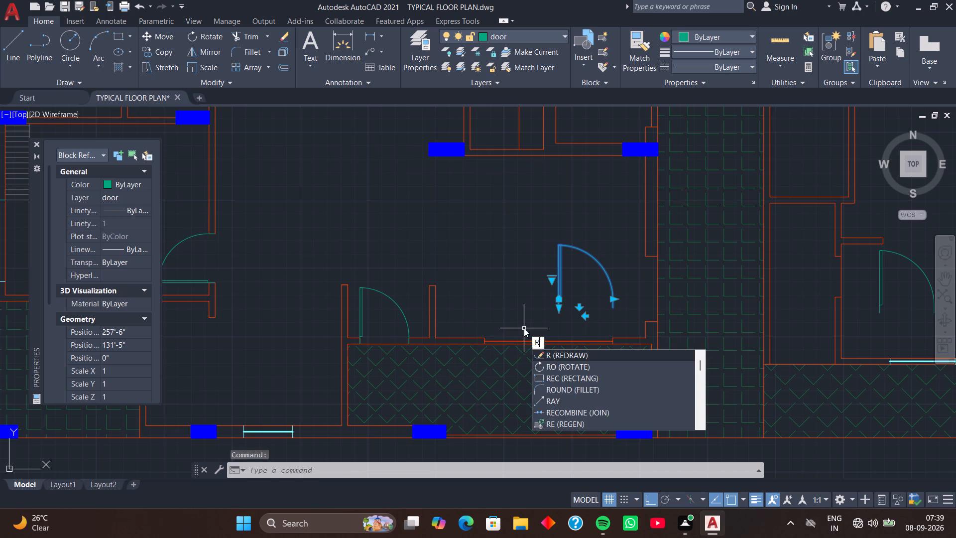
key(space)
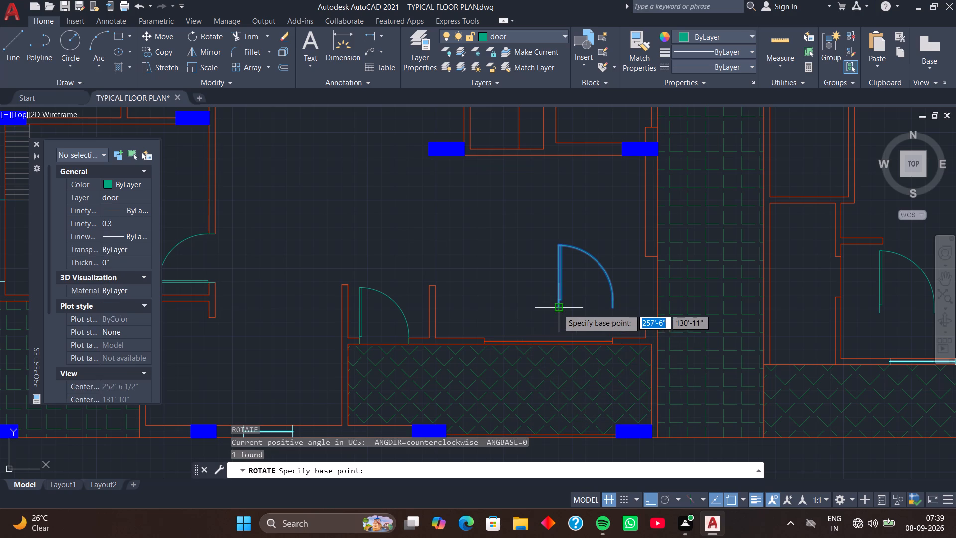
click(558, 309)
click(565, 206)
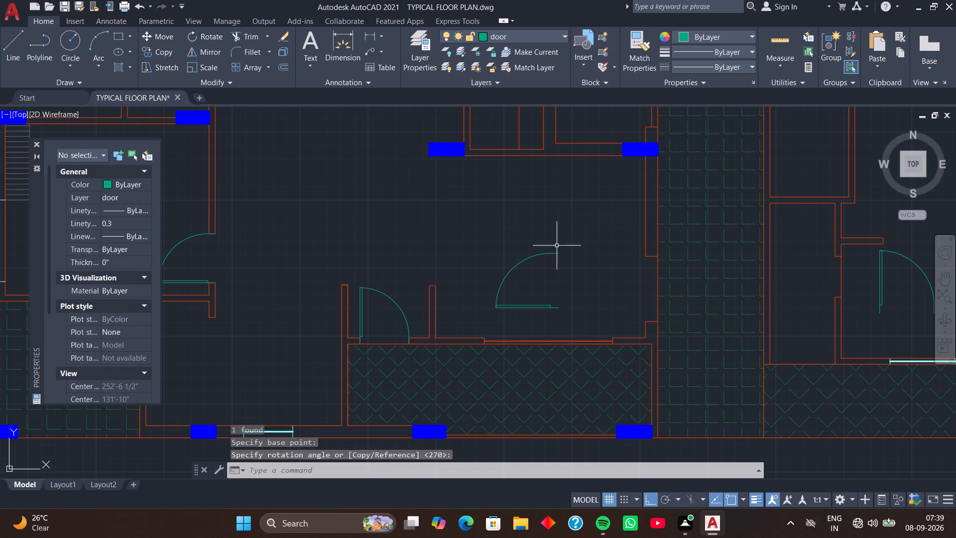
Measure the east wall opening beside the hatched corridor with a vertical linear dimension between its two inner jamb corners.
click(553, 253)
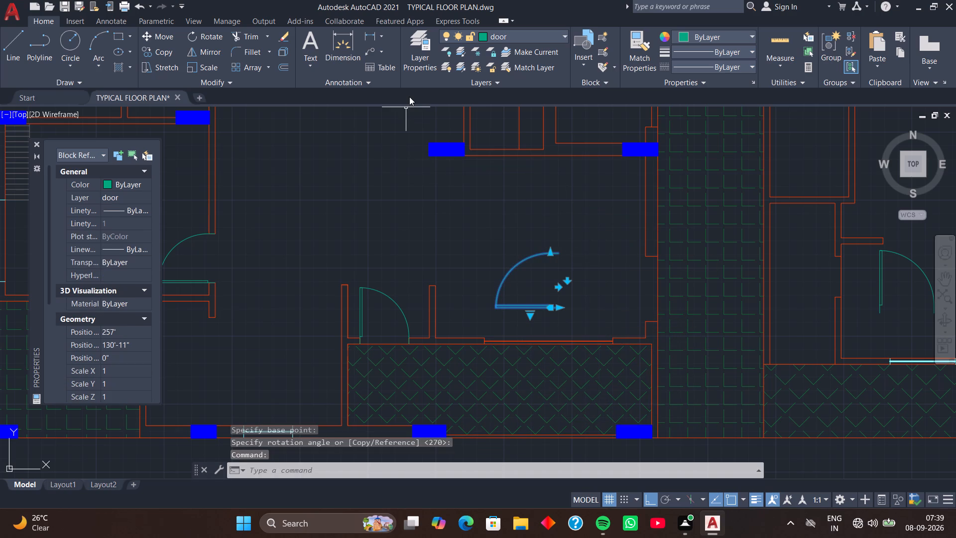
click(370, 35)
scroll(629, 256, up, 1)
middle_drag(626, 270, 576, 171)
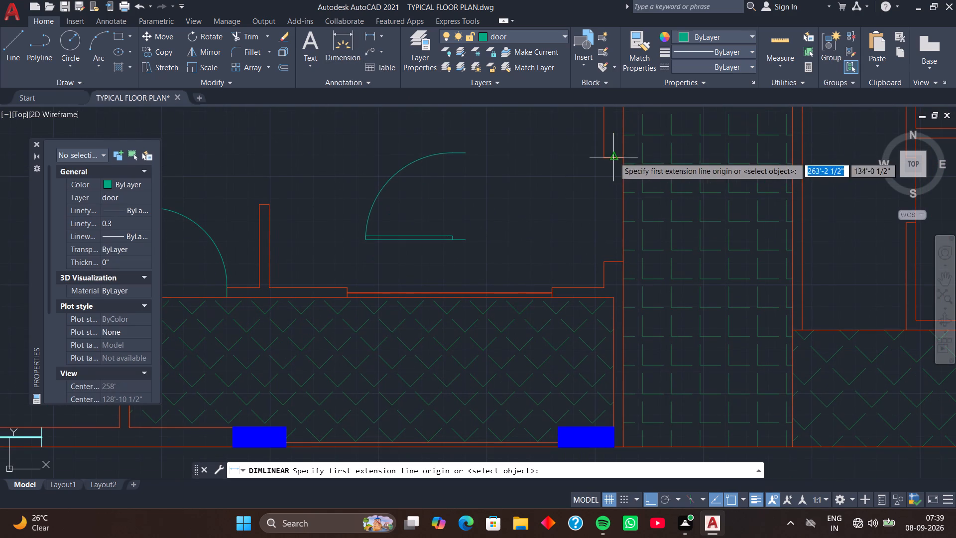
click(601, 159)
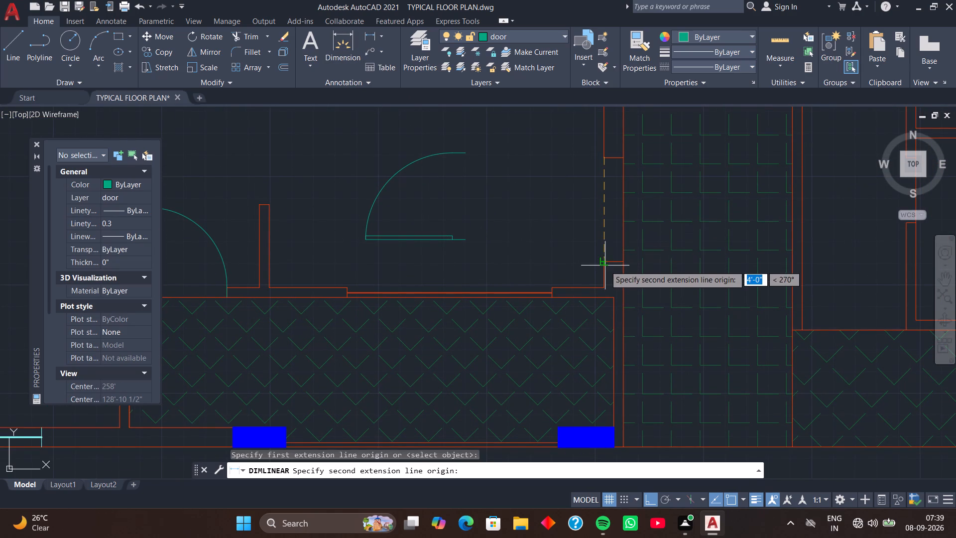
click(605, 266)
click(593, 266)
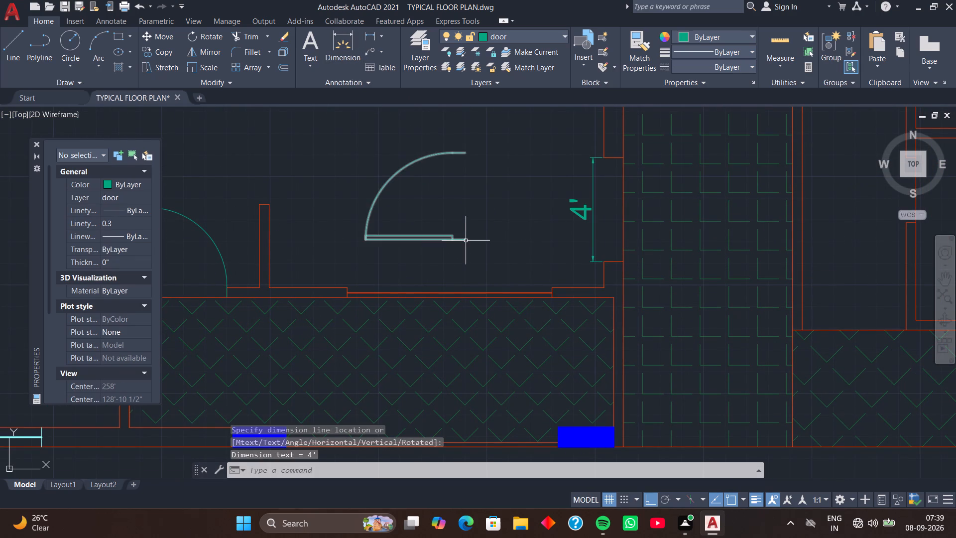
Scale the rotated door by reference from its hinge-side frame end, using its frame width as reference and 2' as new length.
click(466, 241)
text(sc)
key(space)
click(465, 239)
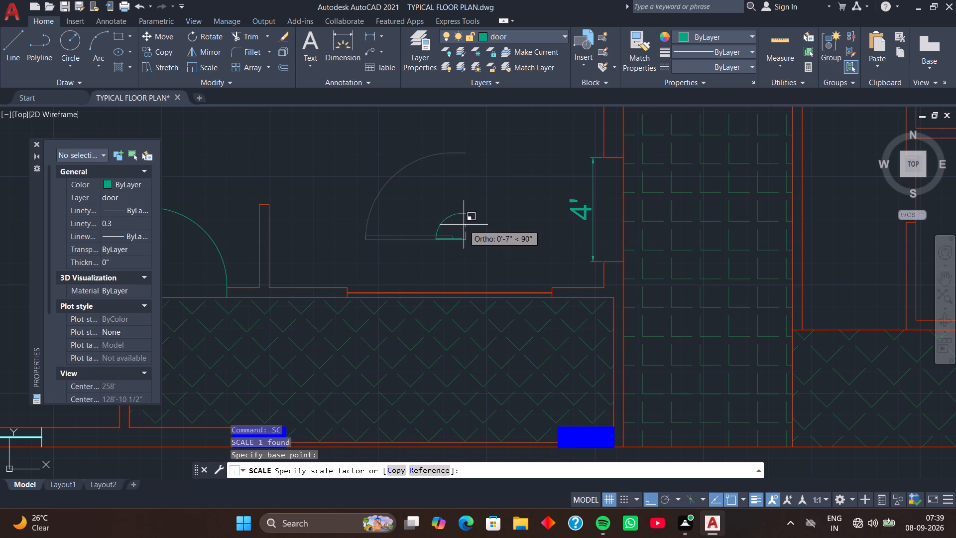
key(r)
key(space)
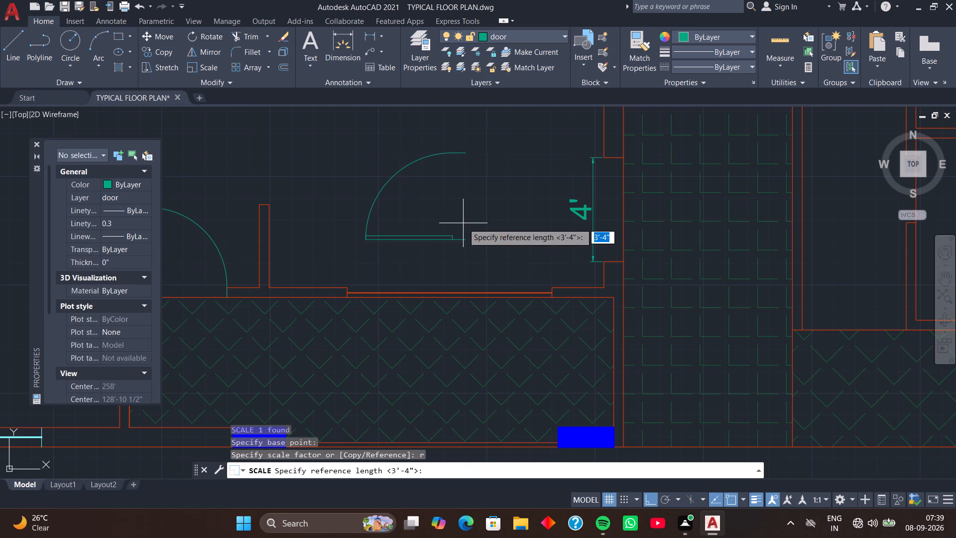
click(467, 239)
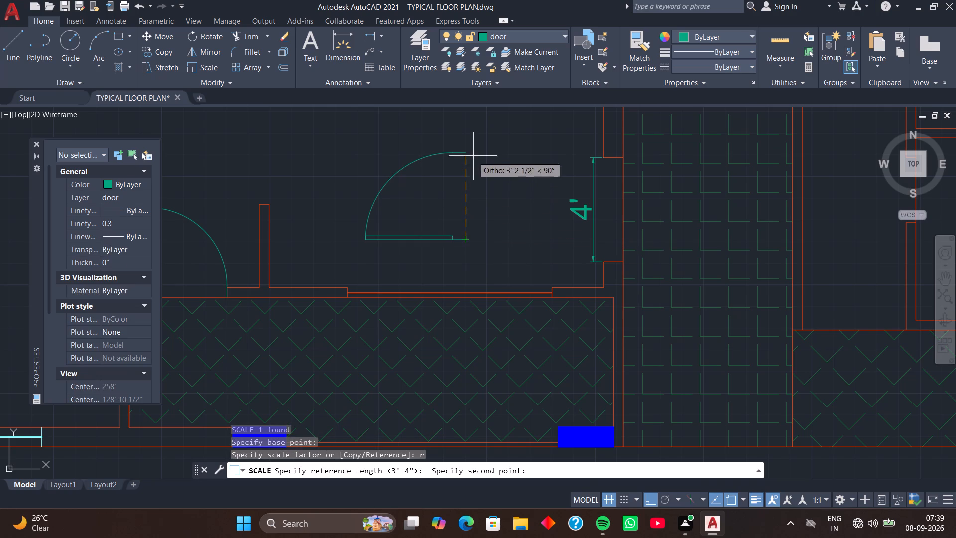
click(466, 153)
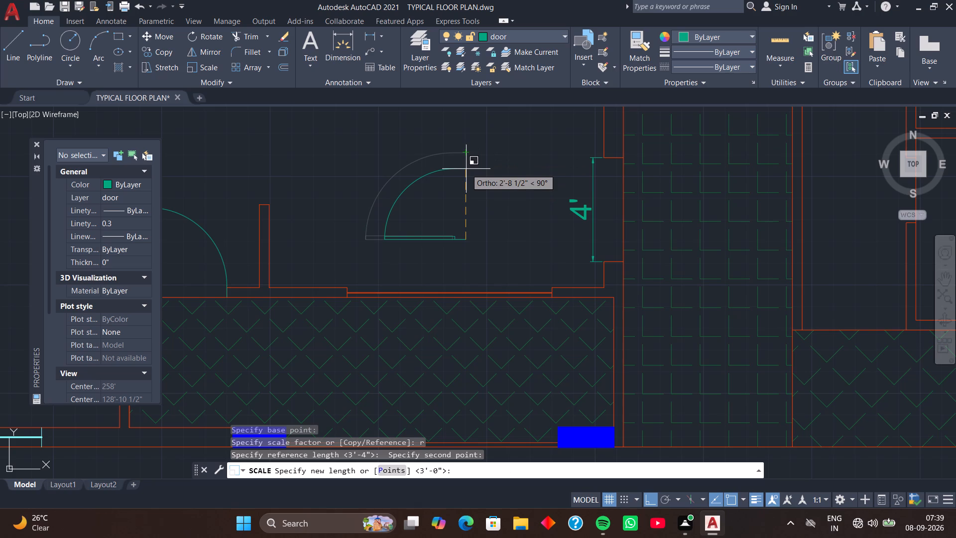
text(2')
key(Return)
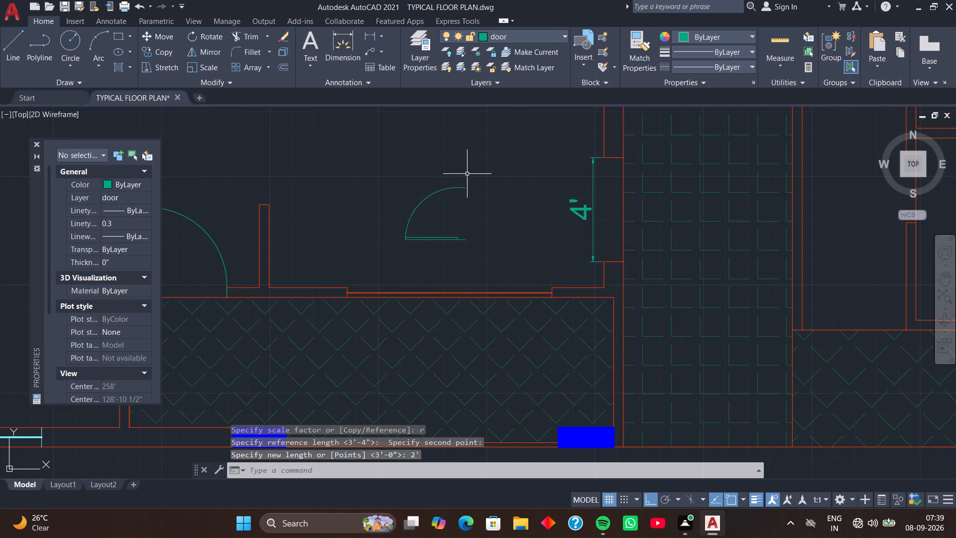
Mirror the scaled door across a horizontal line through its free frame end, keeping the source, to form a double door.
click(466, 188)
key(m)
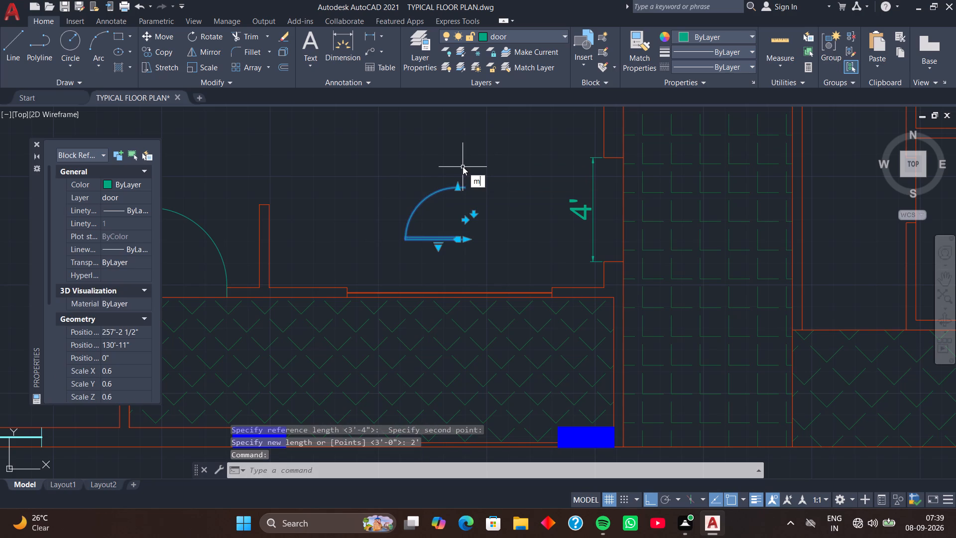
key(i)
key(space)
click(464, 190)
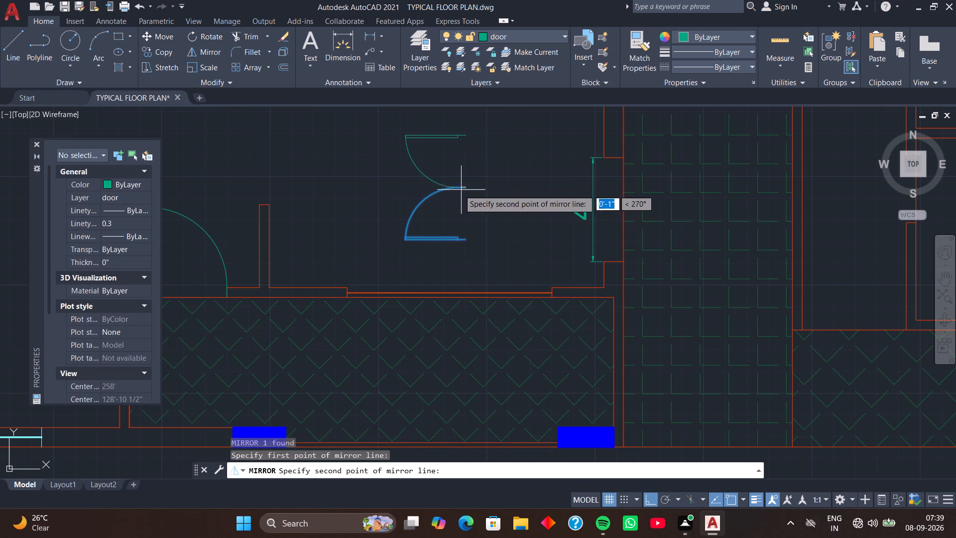
click(398, 194)
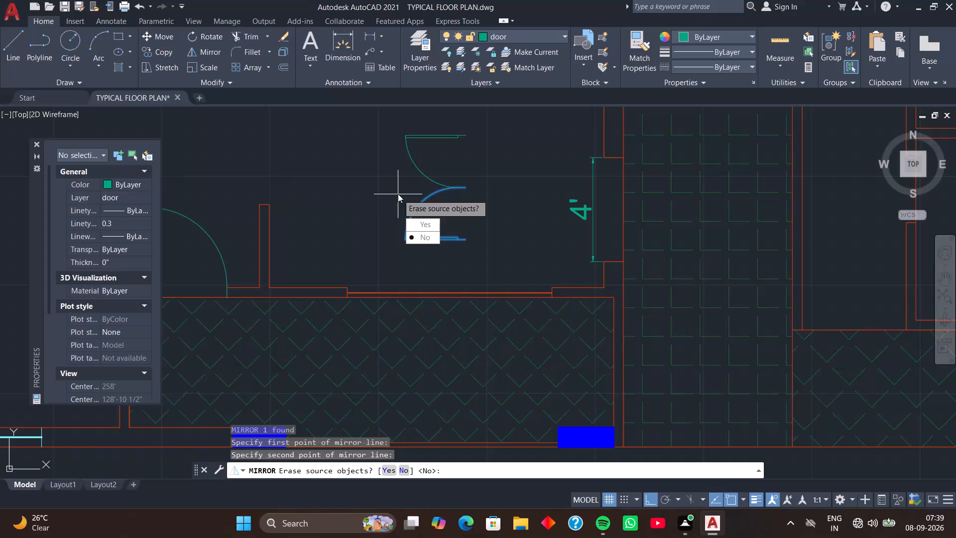
key(space)
Move both door leaves, with Ortho off, so the lower hinge-side frame end meets the outer lower jamb corner of the east wall opening.
click(378, 125)
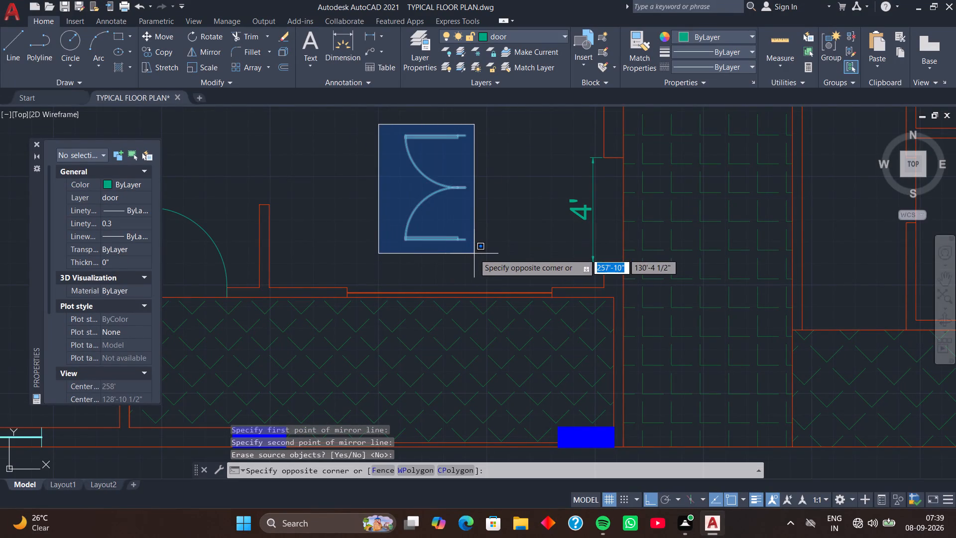
click(474, 254)
text(m)
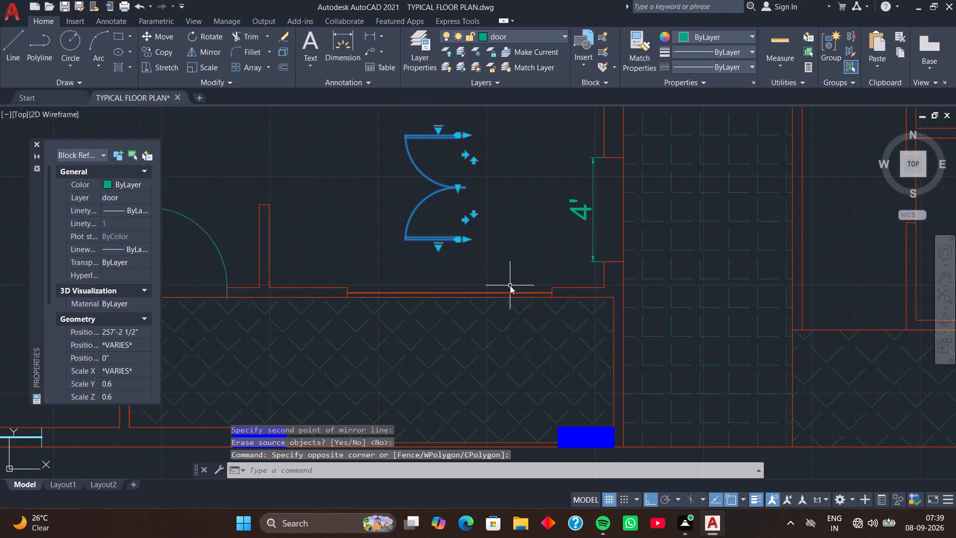
key(space)
click(466, 240)
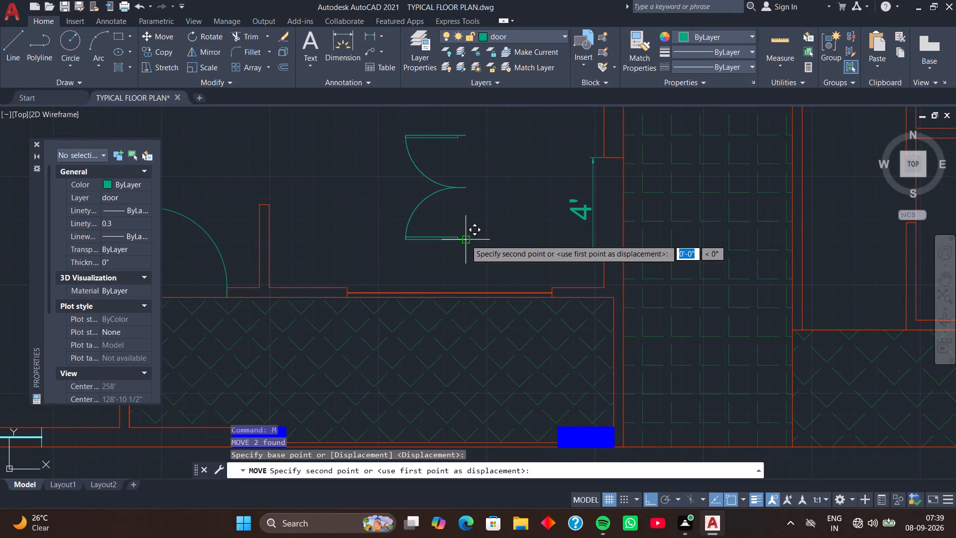
key(F8)
scroll(576, 265, up, 1)
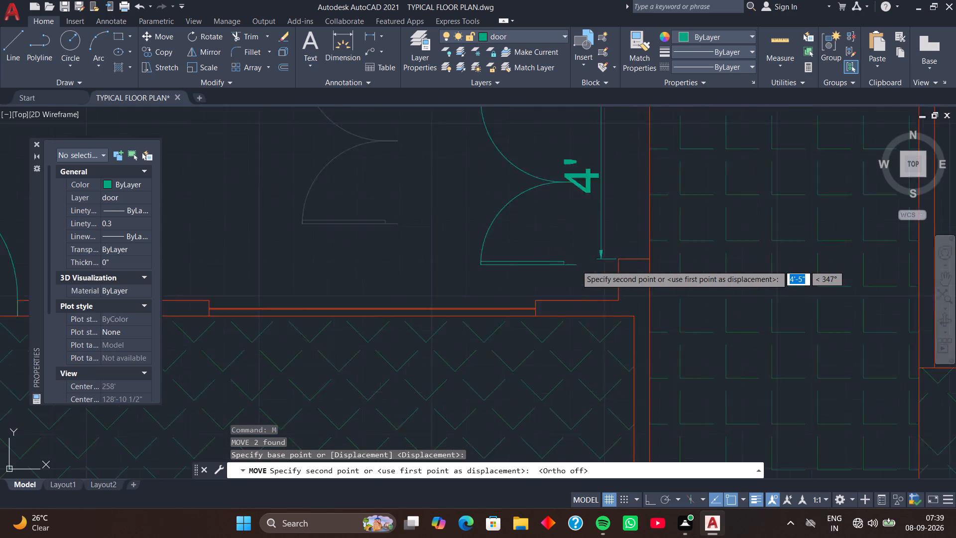
scroll(576, 265, up, 1)
middle_drag(579, 265, 481, 253)
click(590, 243)
Delete the linear dimension at the double-door opening.
scroll(453, 273, down, 2)
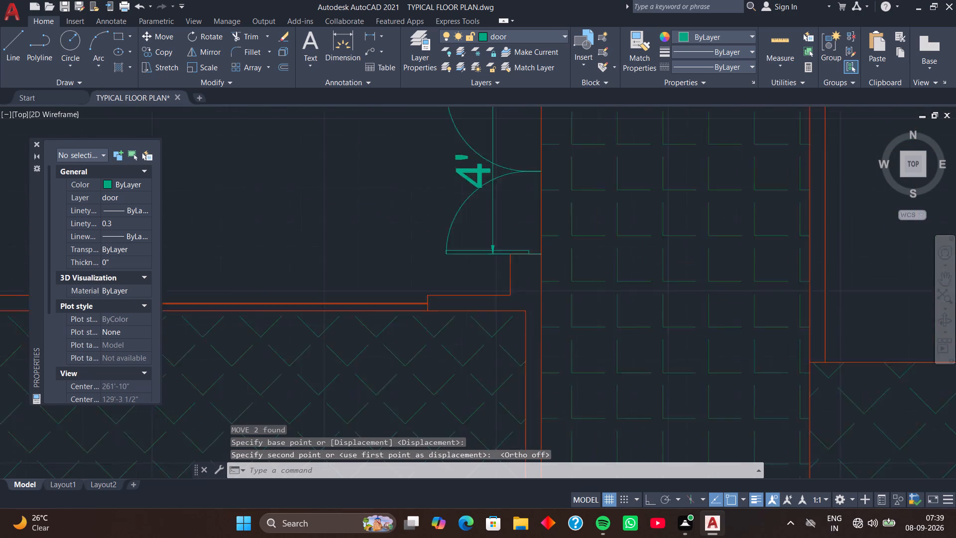
scroll(453, 273, down, 1)
click(465, 238)
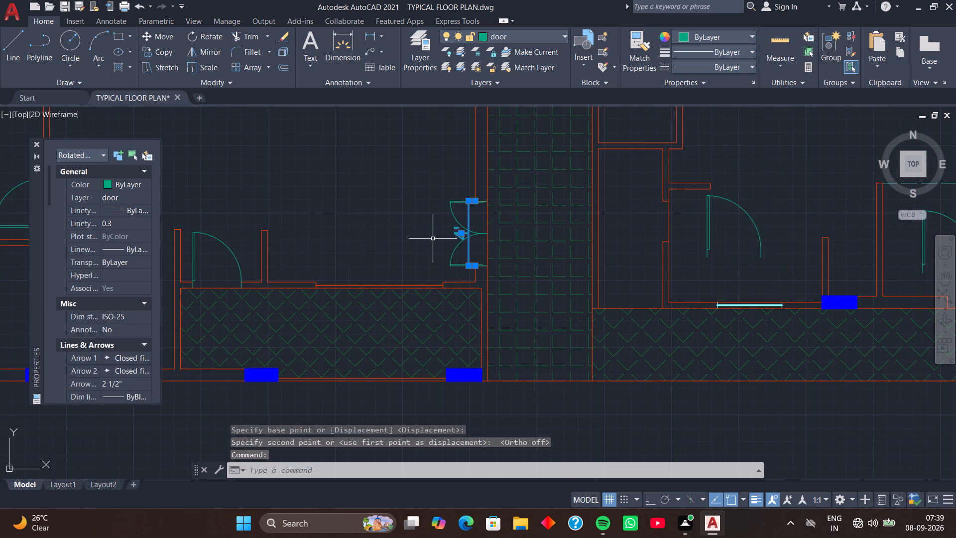
key(Delete)
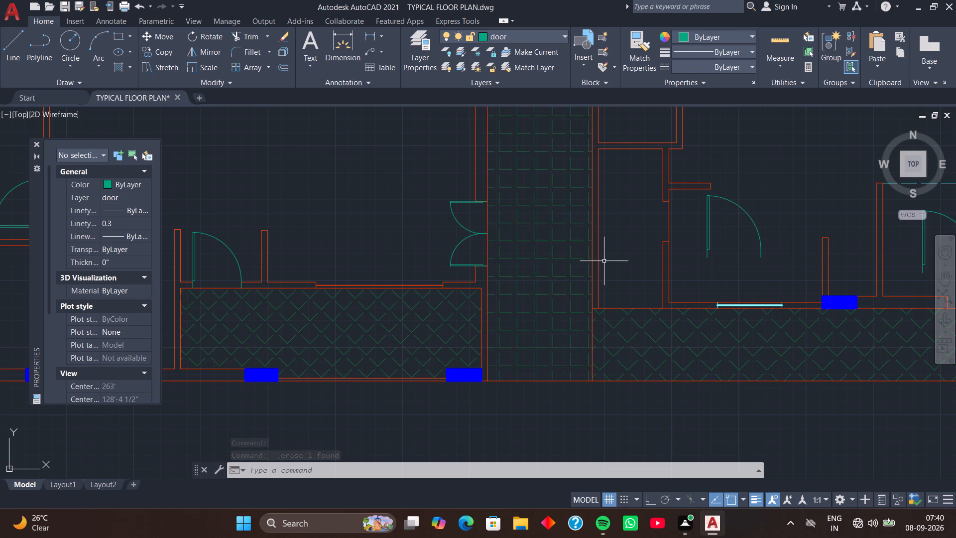
Rotate the unplaced door in the room east of the tiled corridor by 270° about its hinge-side frame end.
middle_drag(610, 280, 595, 319)
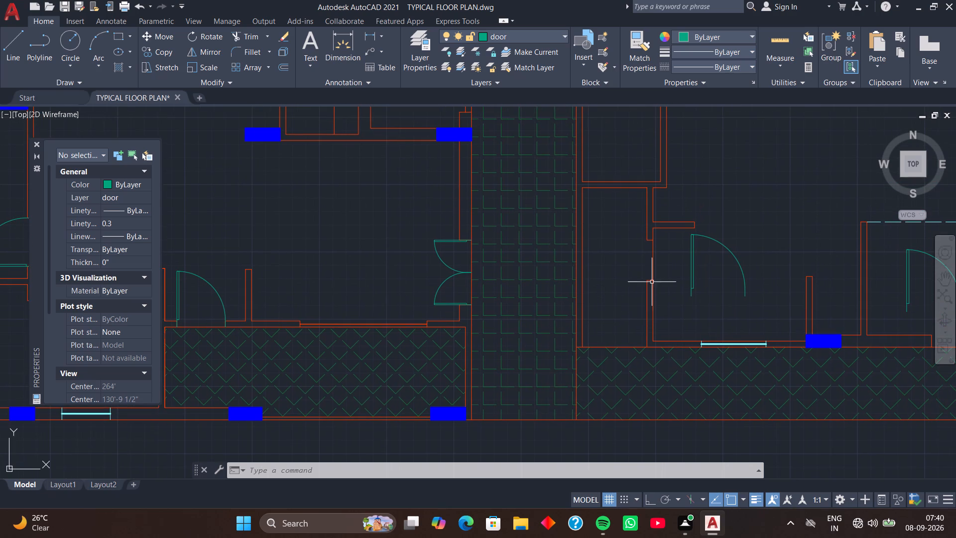
click(692, 278)
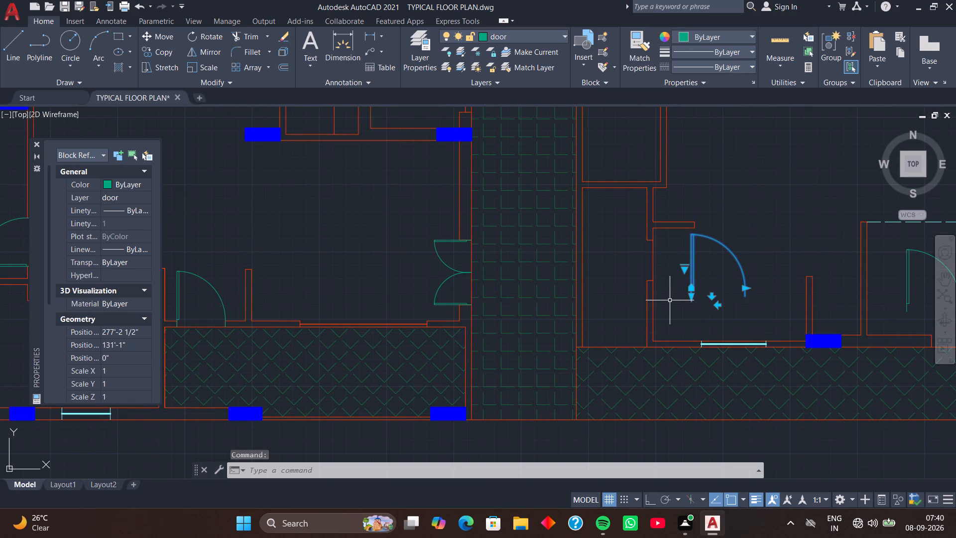
text(ro)
key(space)
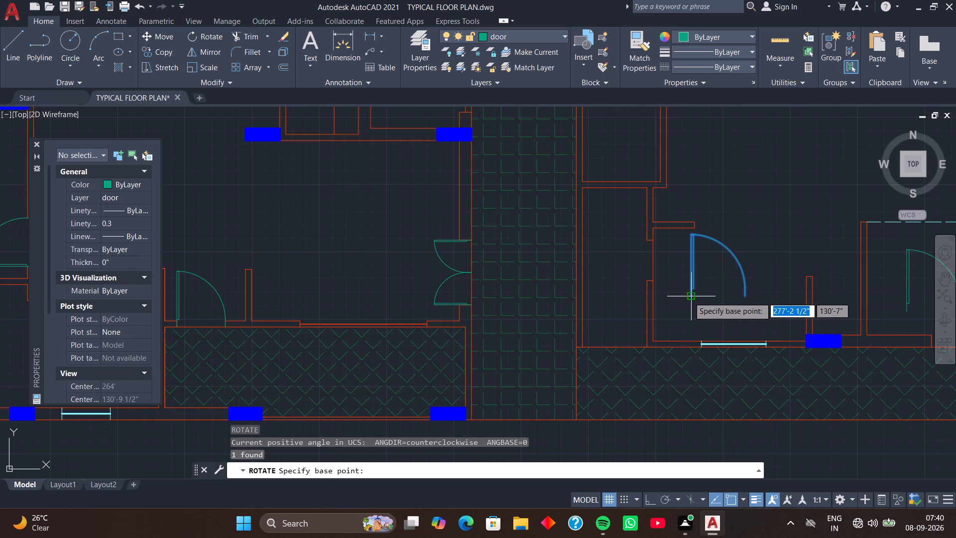
click(689, 296)
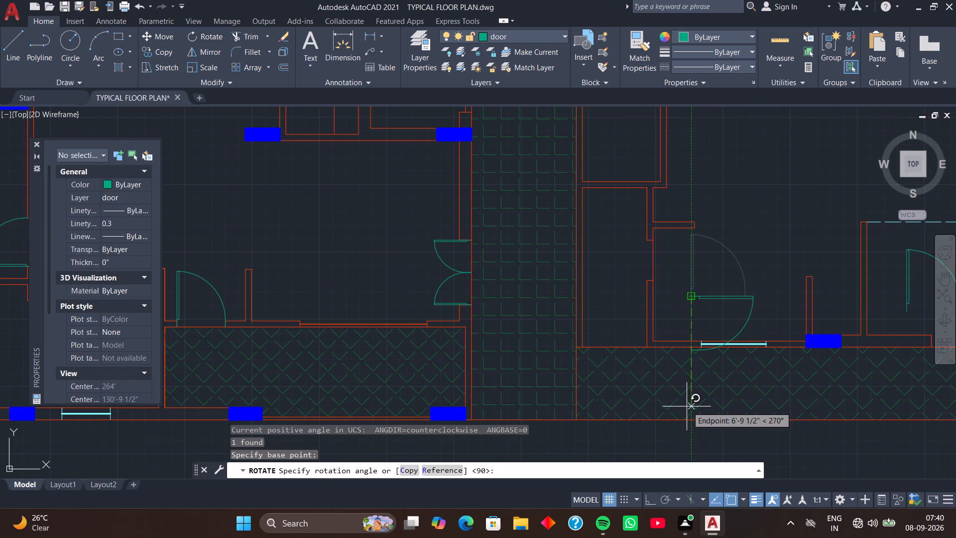
click(686, 407)
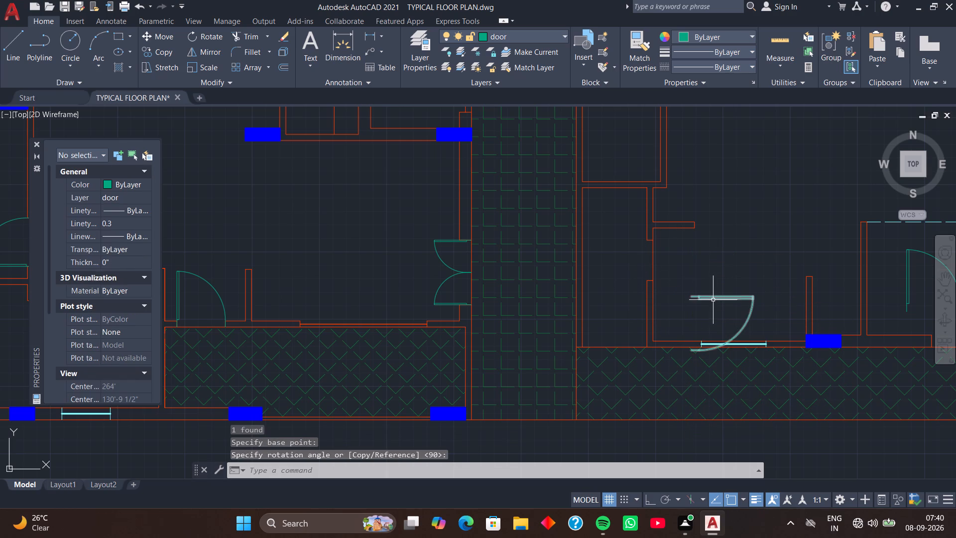
Mirror the rotated door across a vertical line just east of the narrow room's opening, with Ortho on, erasing the source.
click(713, 298)
key(m)
key(i)
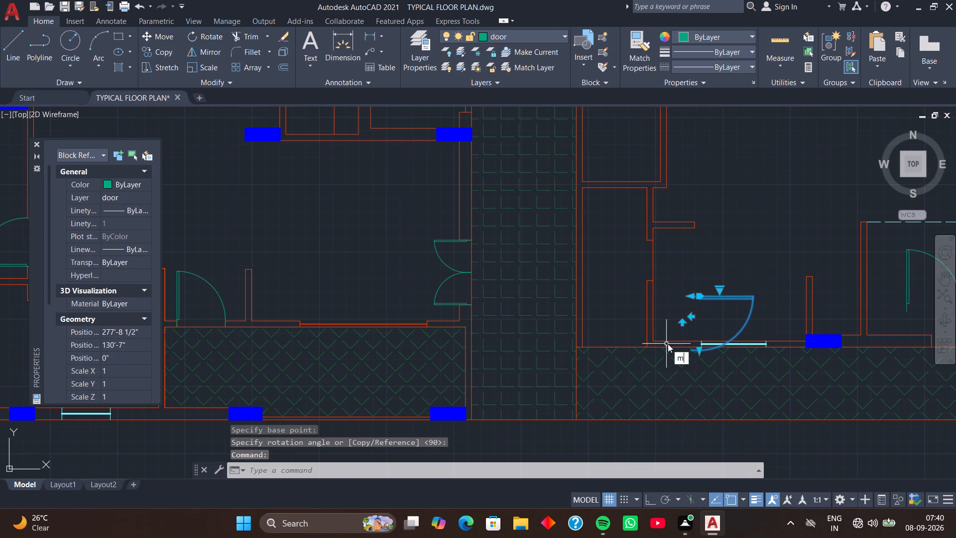
key(space)
click(664, 288)
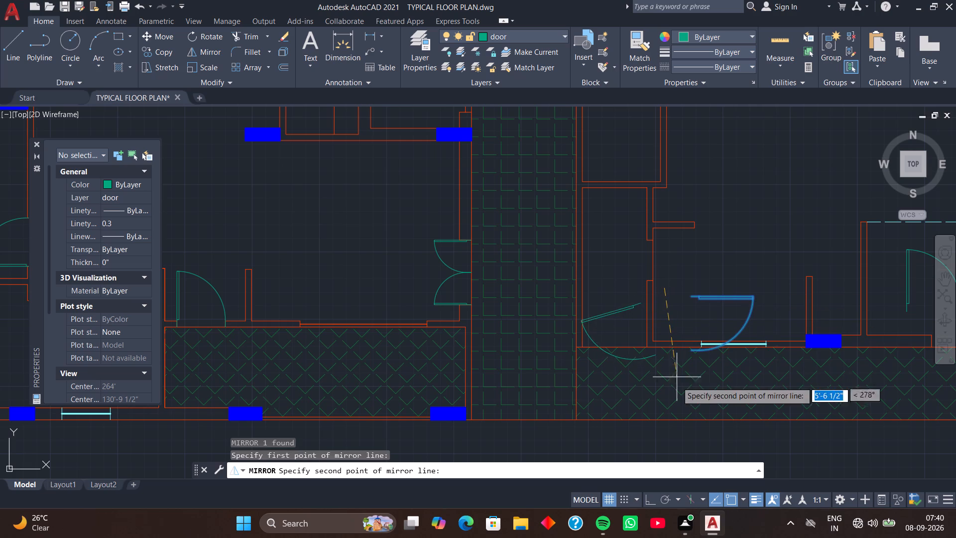
key(F8)
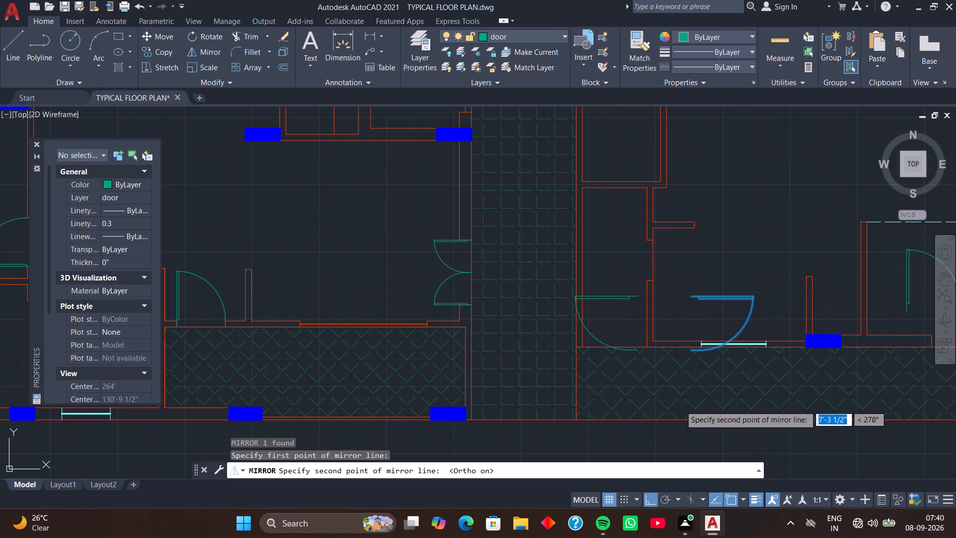
click(664, 412)
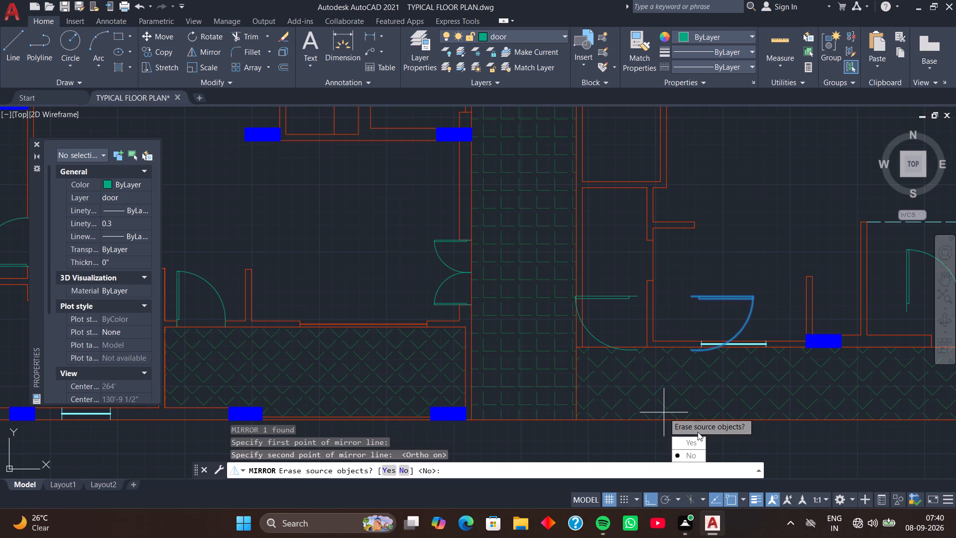
drag(695, 439, 664, 412)
Move the mirrored door, with Ortho off, so its hinge-side frame end meets the upper jamb's east corner in the narrow room's east wall.
click(614, 298)
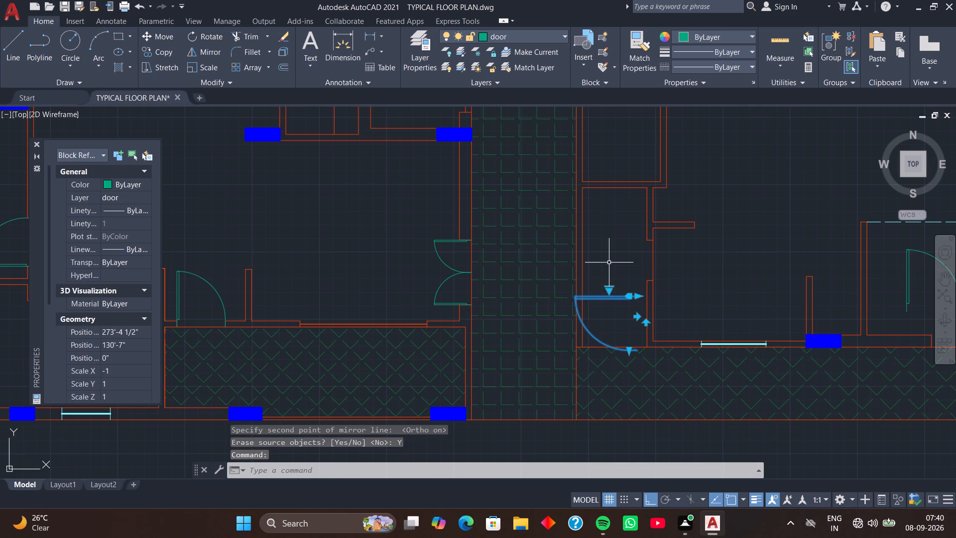
text(m)
key(space)
key(F8)
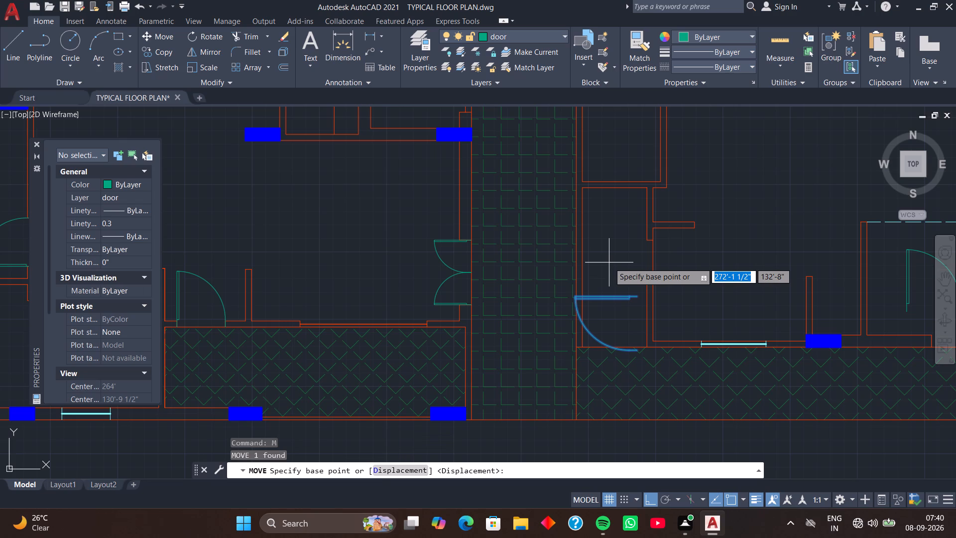
scroll(619, 285, up, 2)
click(658, 315)
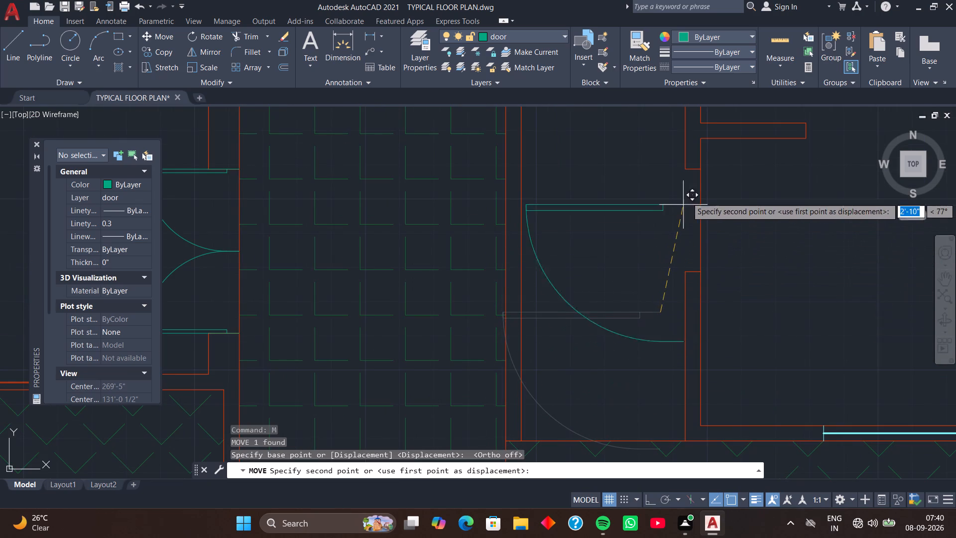
scroll(691, 187, up, 1)
click(702, 160)
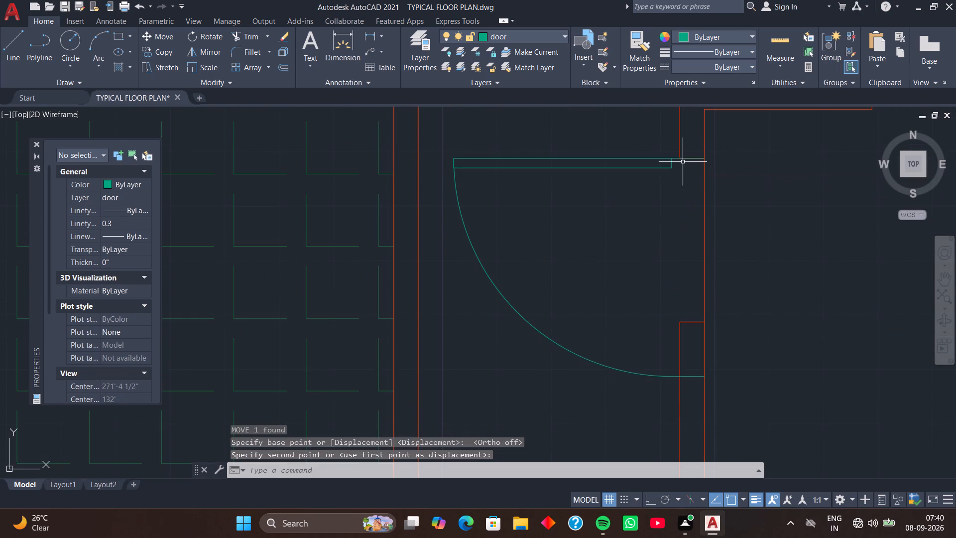
Scale the door by reference from its hinge-side frame end, using its frame width as reference and the 2'-6" opening as new length.
click(673, 164)
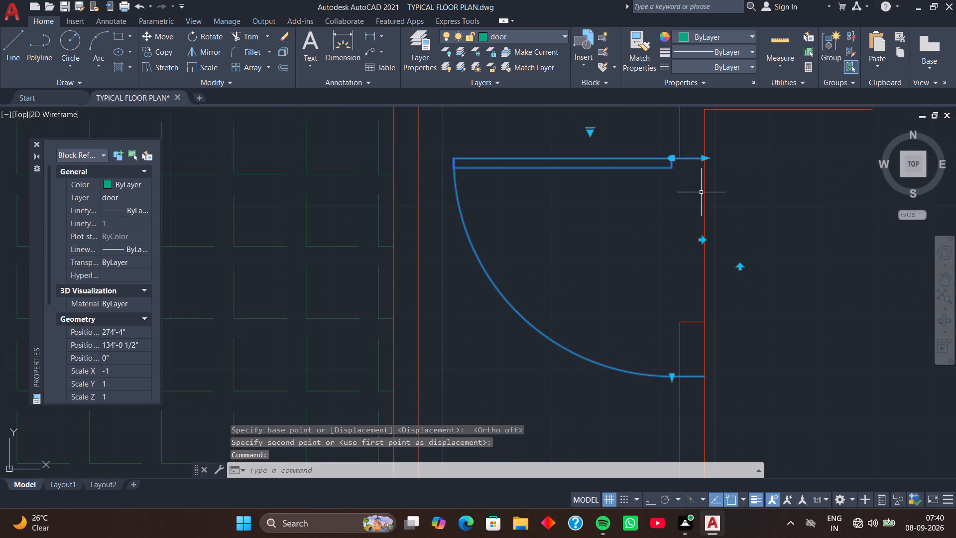
text(sc)
key(space)
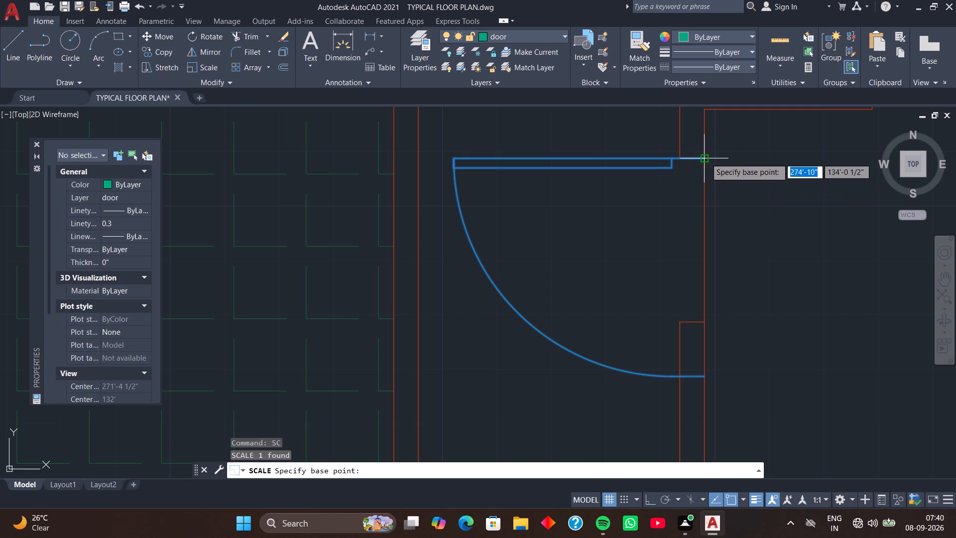
click(706, 157)
key(r)
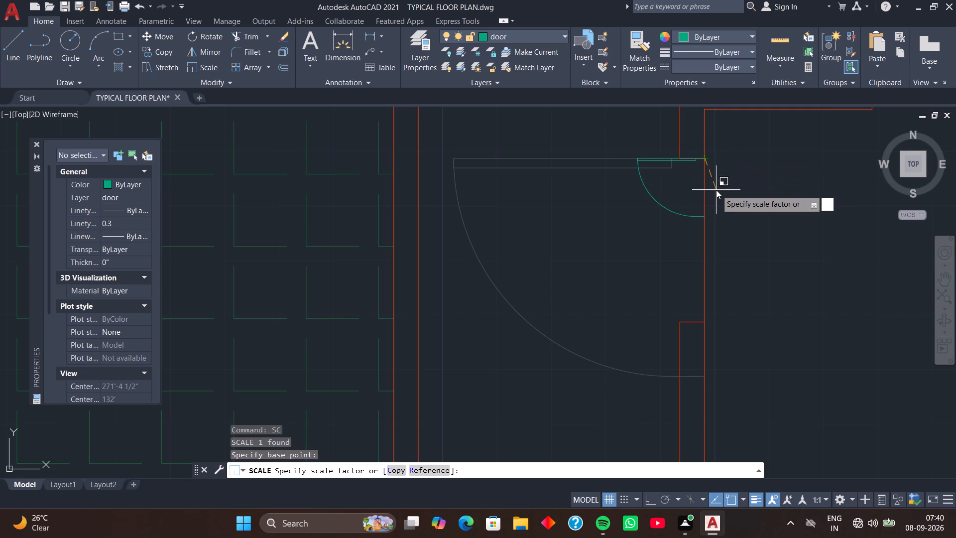
key(space)
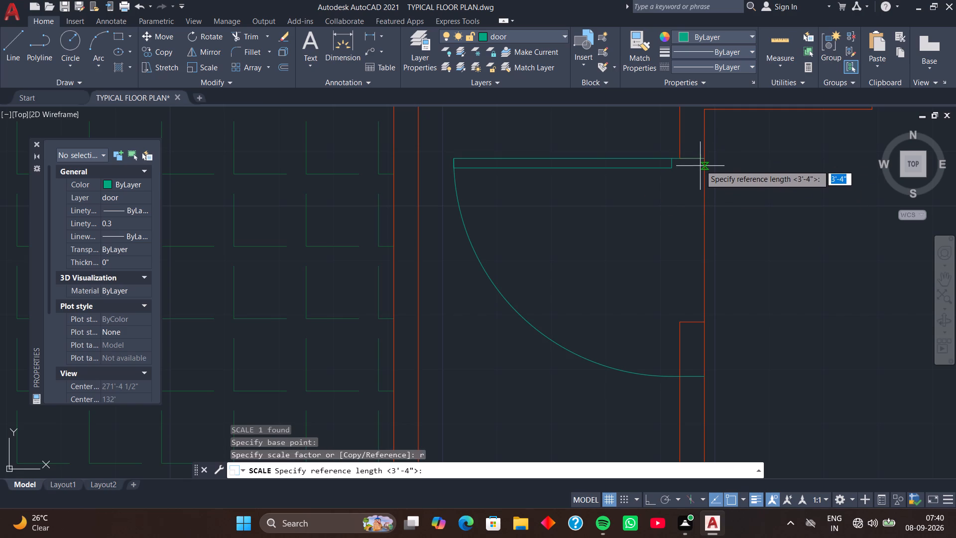
click(705, 158)
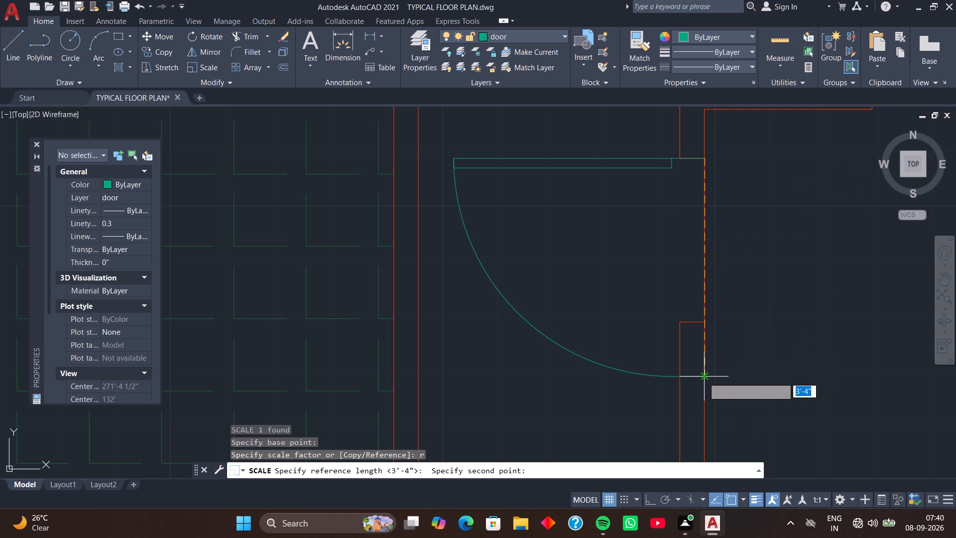
click(703, 377)
click(701, 320)
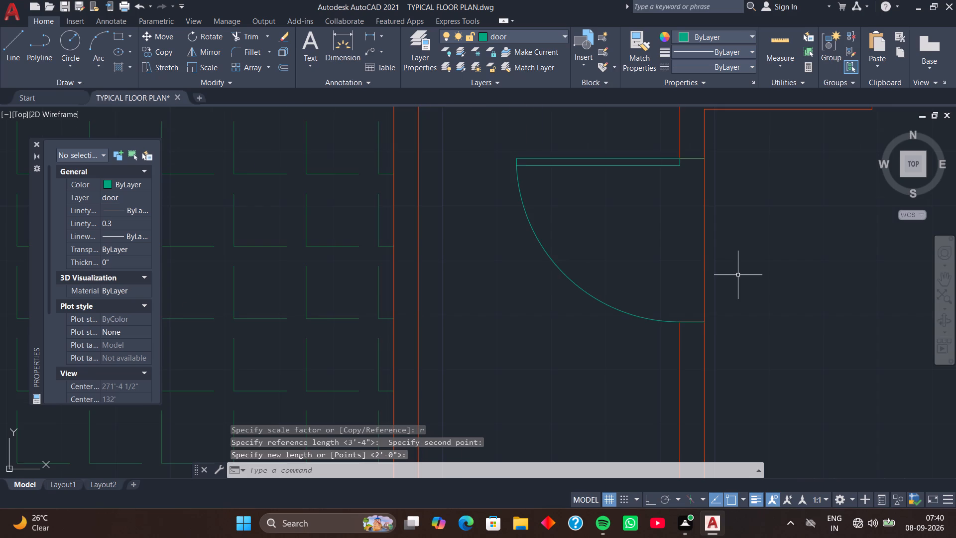
Rotate the unplaced door just east of the staircase by 180° about its hinge-side frame end.
scroll(738, 274, down, 2)
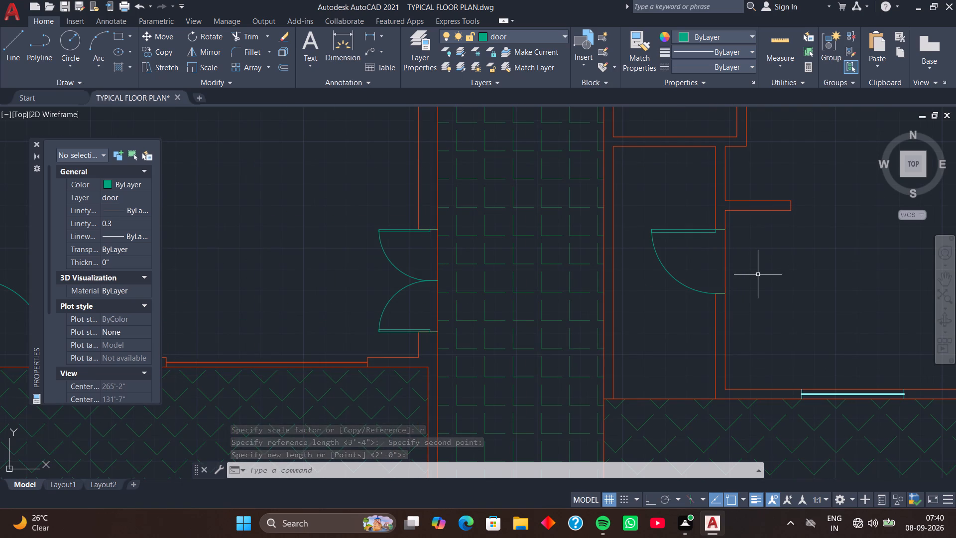
scroll(702, 198, down, 2)
middle_drag(705, 154, 702, 305)
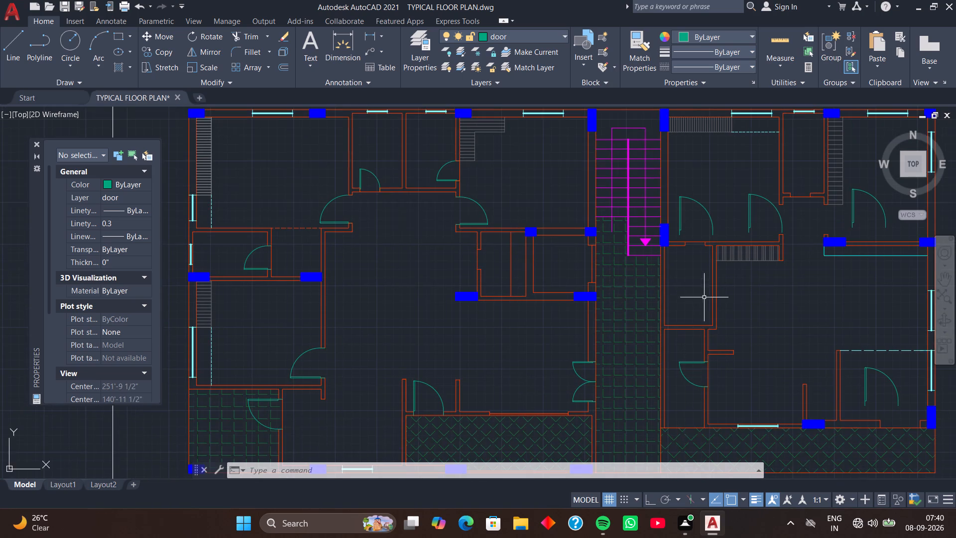
middle_drag(707, 282, 707, 308)
click(711, 251)
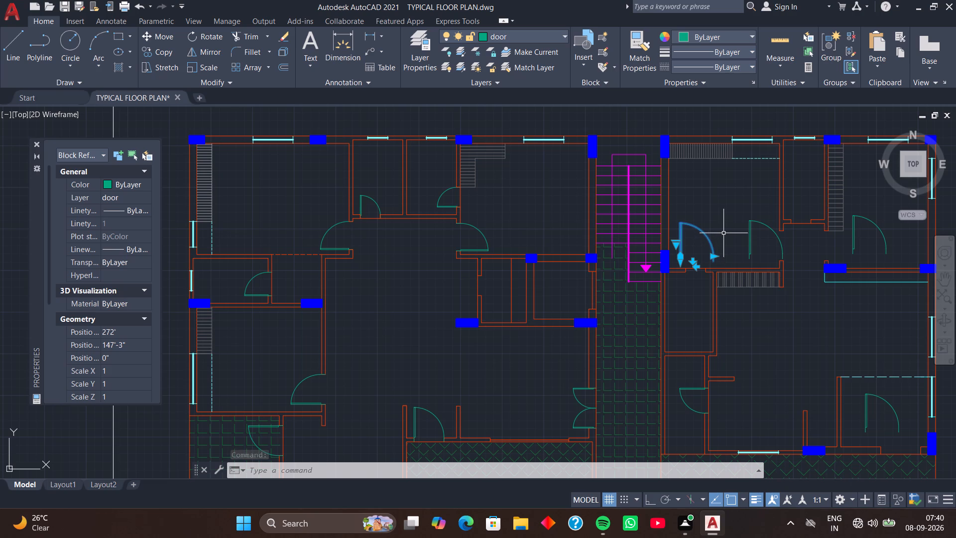
key(r)
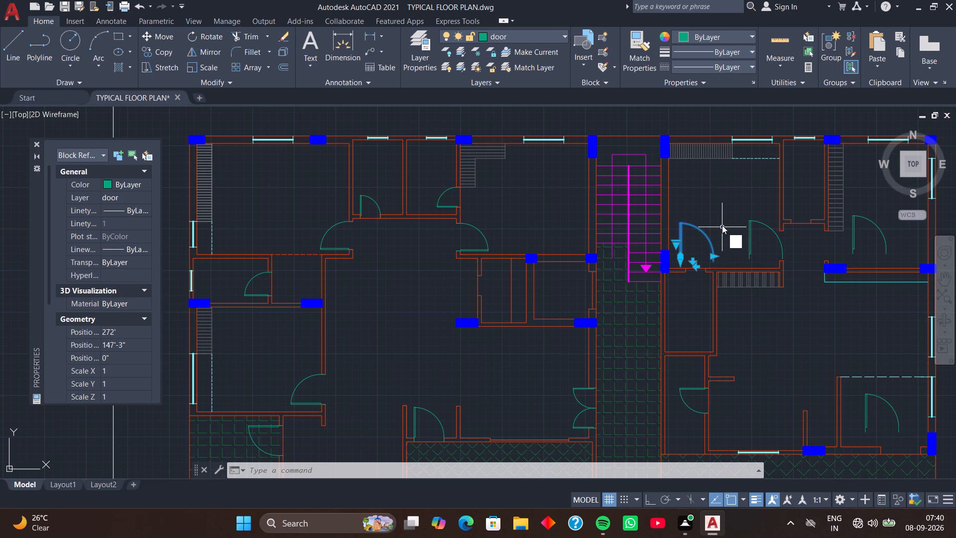
key(o)
key(space)
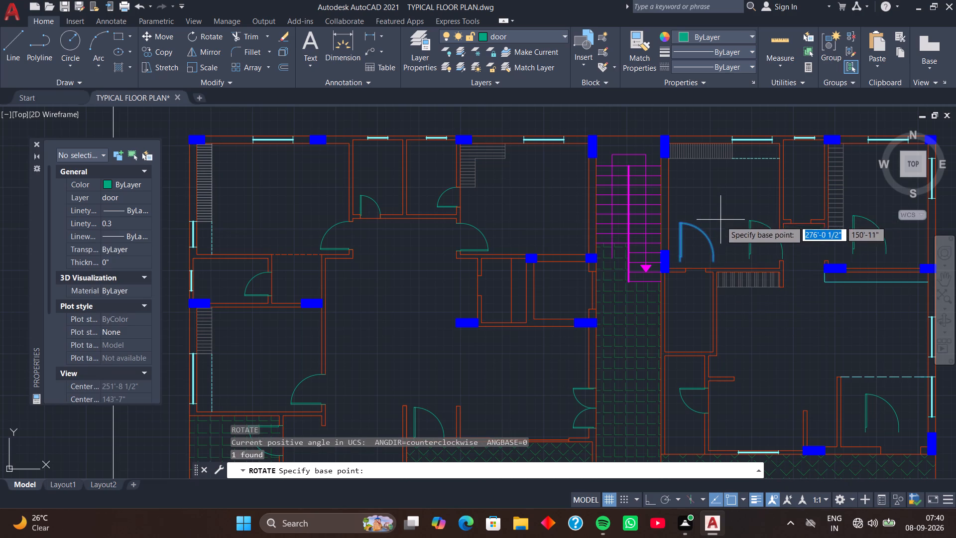
click(682, 261)
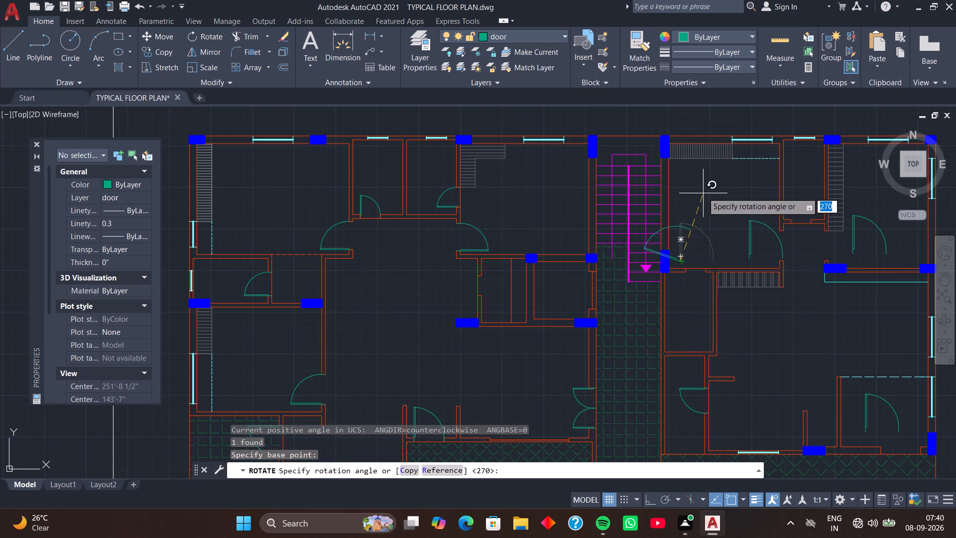
click(563, 261)
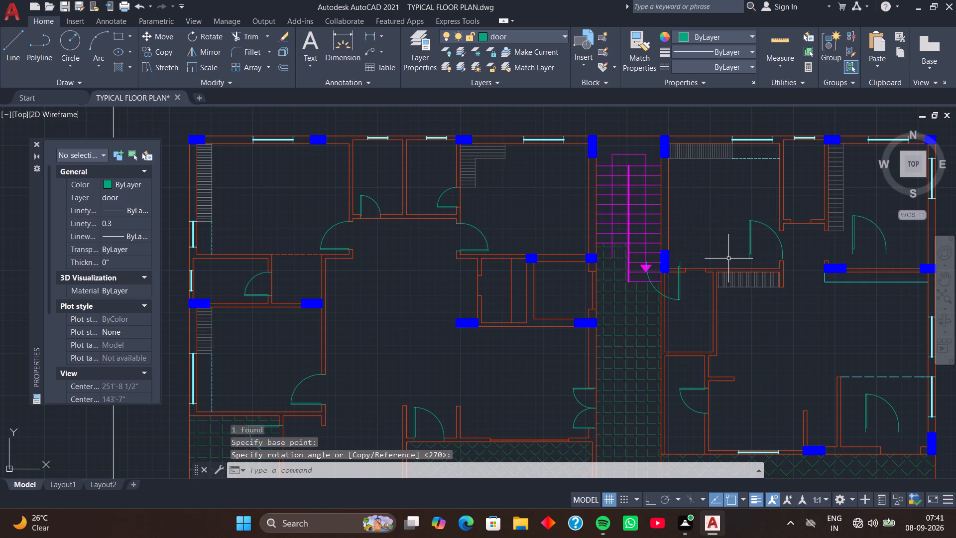
Move the rotated door so its hinge-side frame end meets the east jamb's upper corner of the wall opening southeast of the staircase.
click(681, 287)
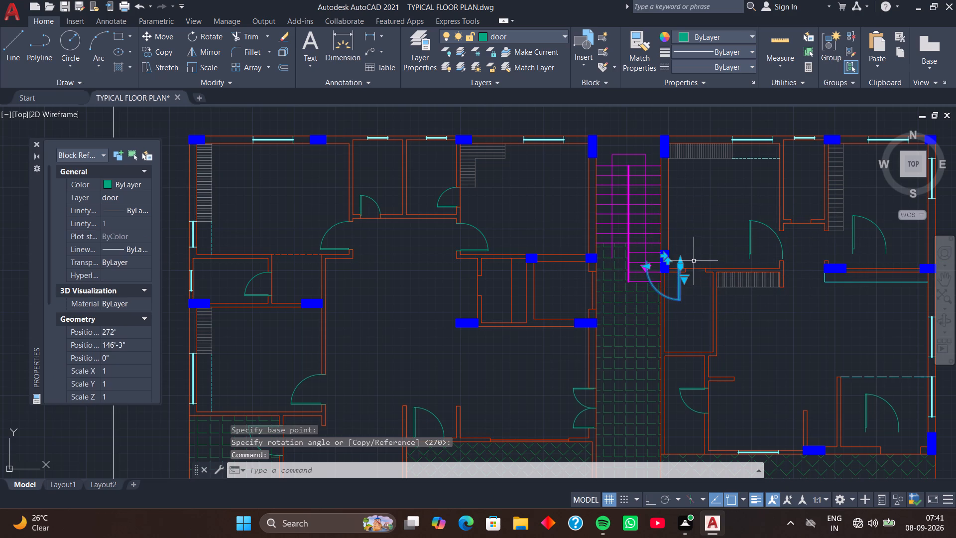
key(m)
key(space)
scroll(688, 261, up, 3)
click(645, 263)
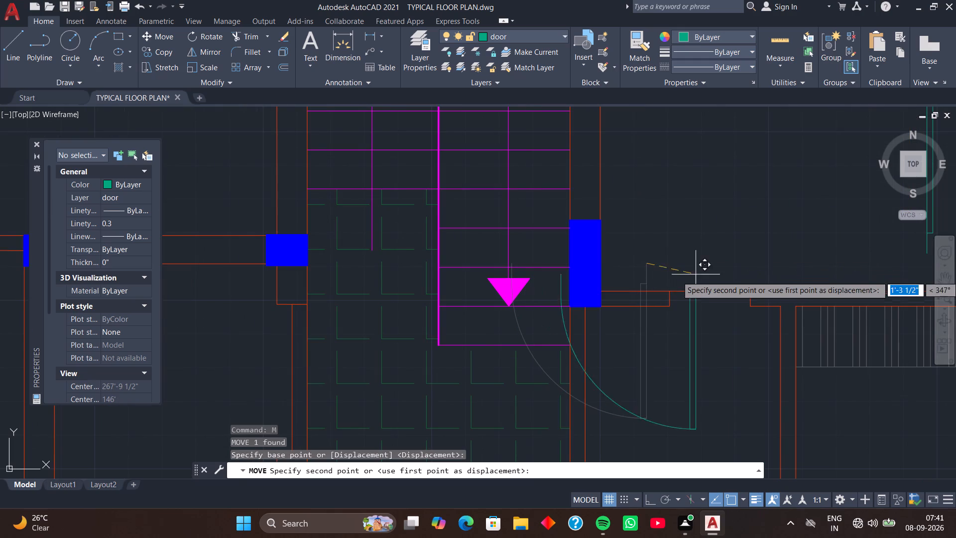
click(749, 291)
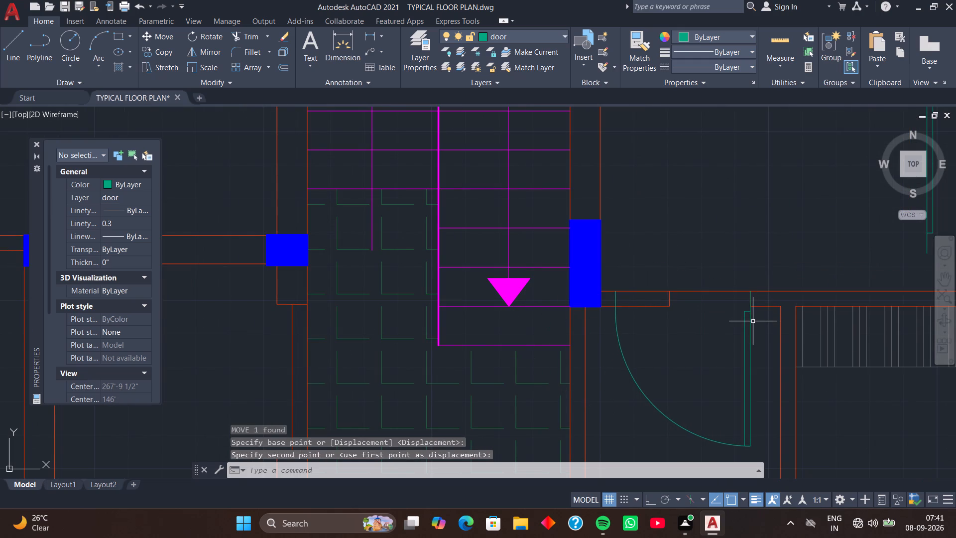
Scale the door by reference from its hinge-side frame end, using its frame width as reference and the opening's west jamb as new length.
click(750, 321)
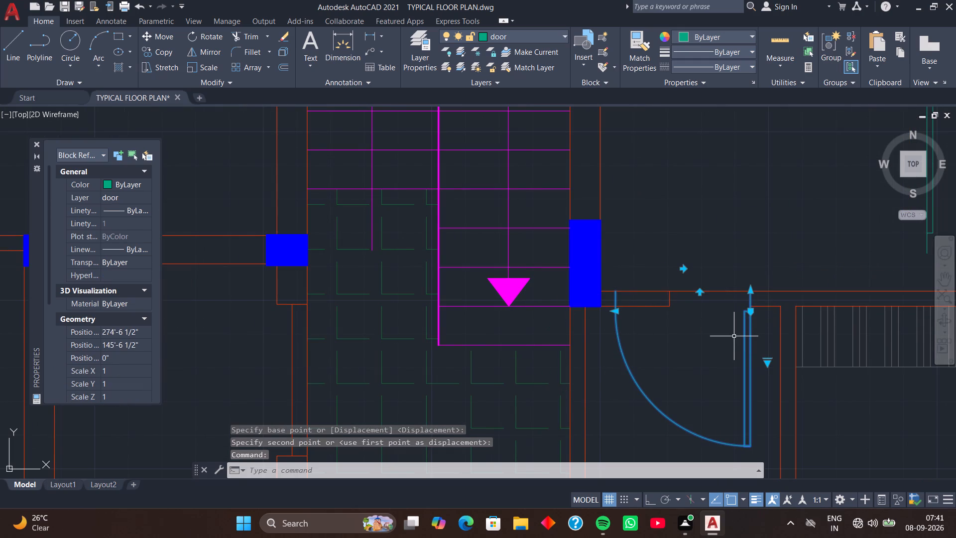
key(s)
text(c)
key(space)
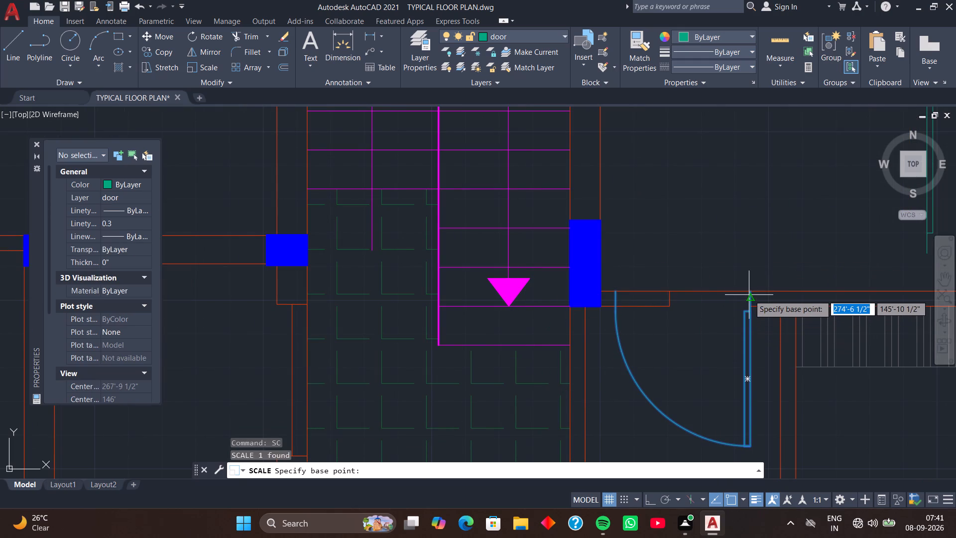
click(749, 293)
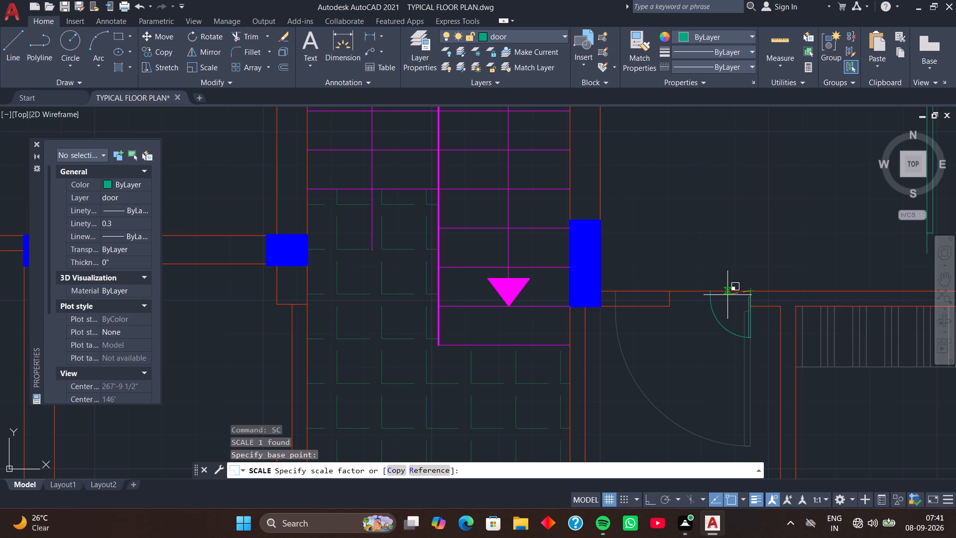
text(r)
key(space)
click(749, 291)
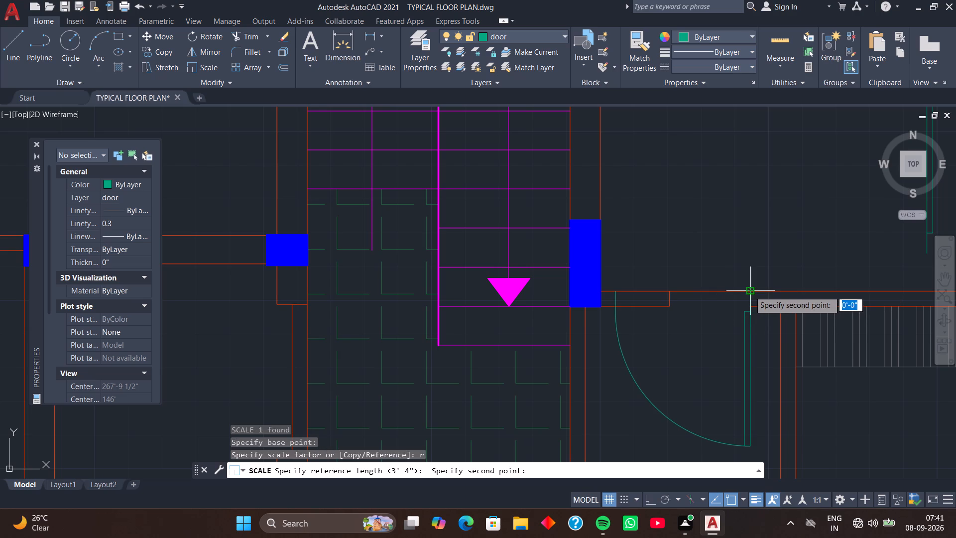
click(617, 291)
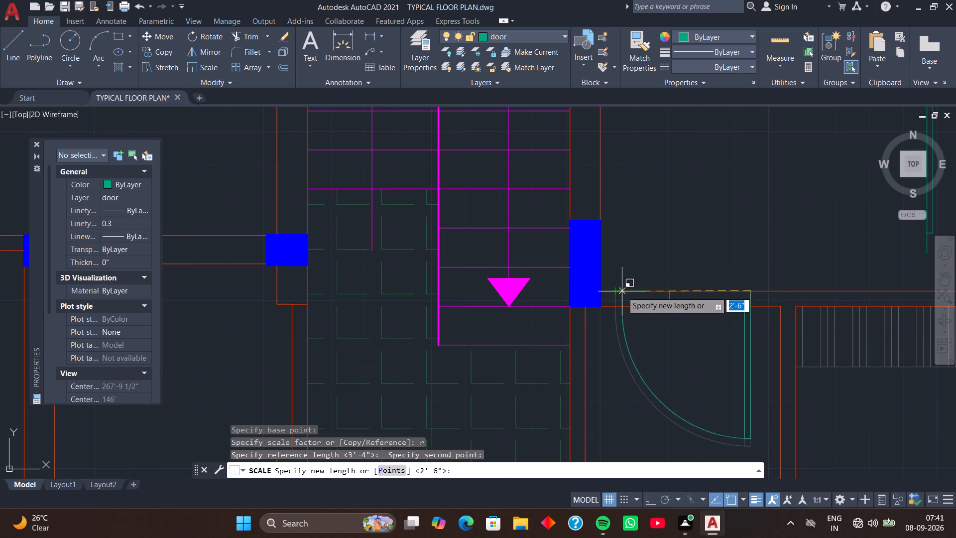
click(671, 291)
scroll(715, 249, down, 2)
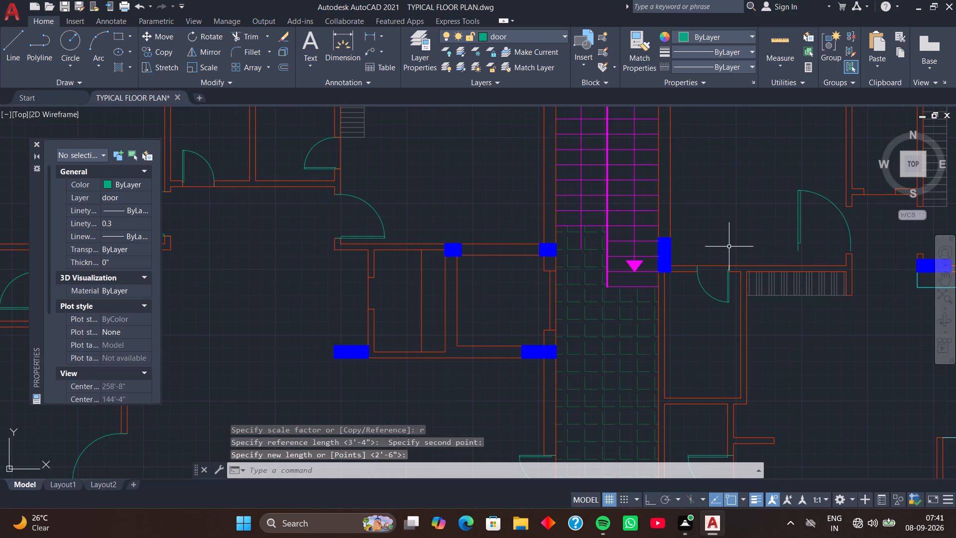
Rotate the unplaced door in the room just east of the staircase by 90° counterclockwise about its hinge-side frame end.
middle_drag(732, 239, 614, 253)
middle_drag(643, 238, 585, 251)
click(625, 252)
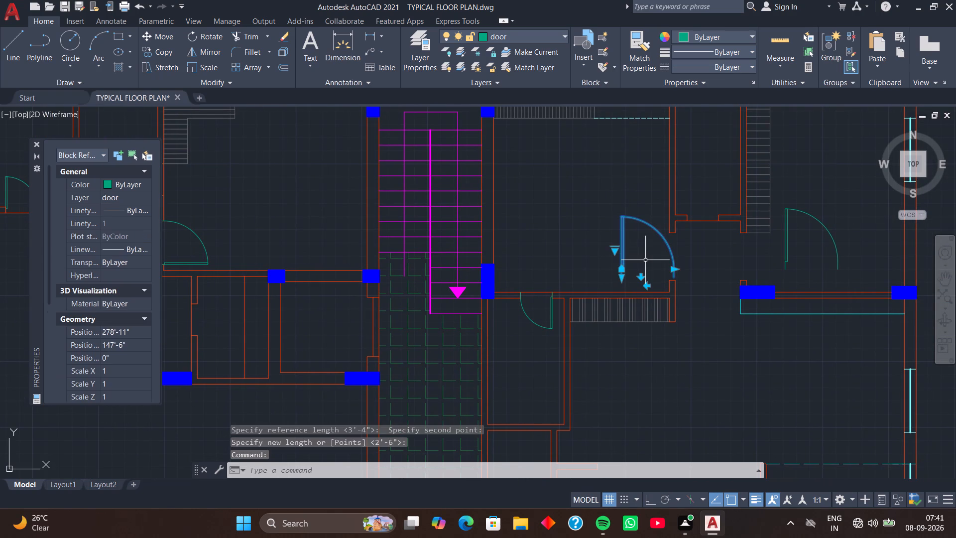
key(r)
text(o)
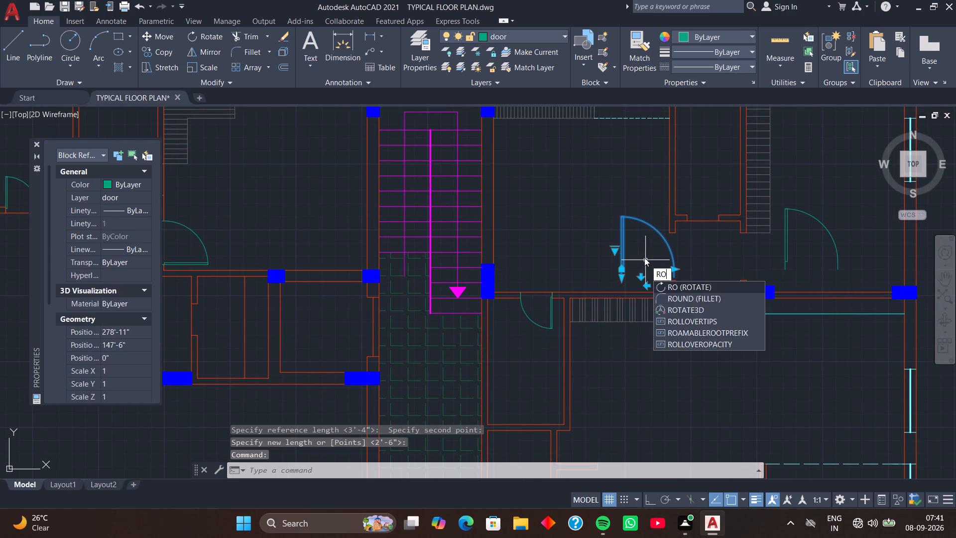
key(space)
click(623, 275)
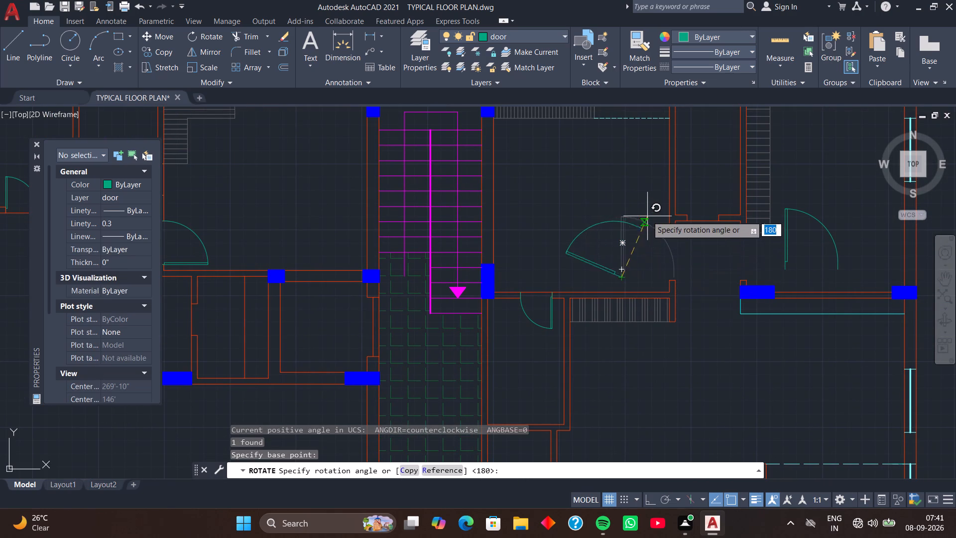
click(625, 192)
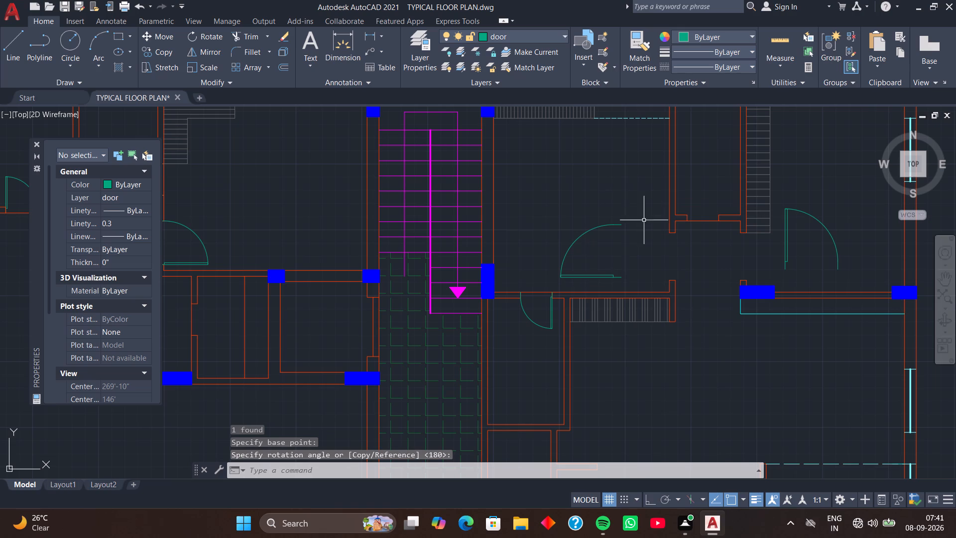
Move the rotated door so its hinge-side frame end meets the outer east corner of the south jamb in that room's east opening.
click(611, 274)
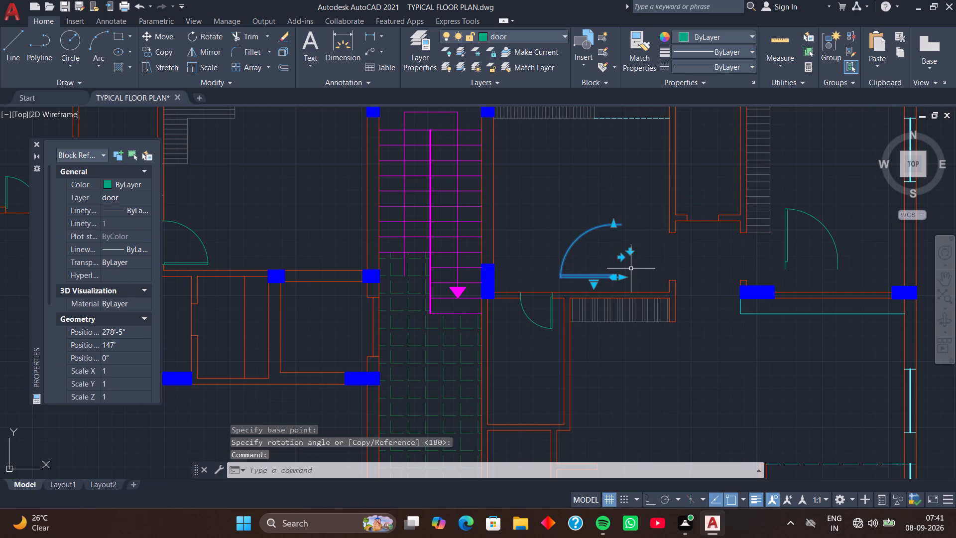
key(m)
key(space)
scroll(623, 280, up, 2)
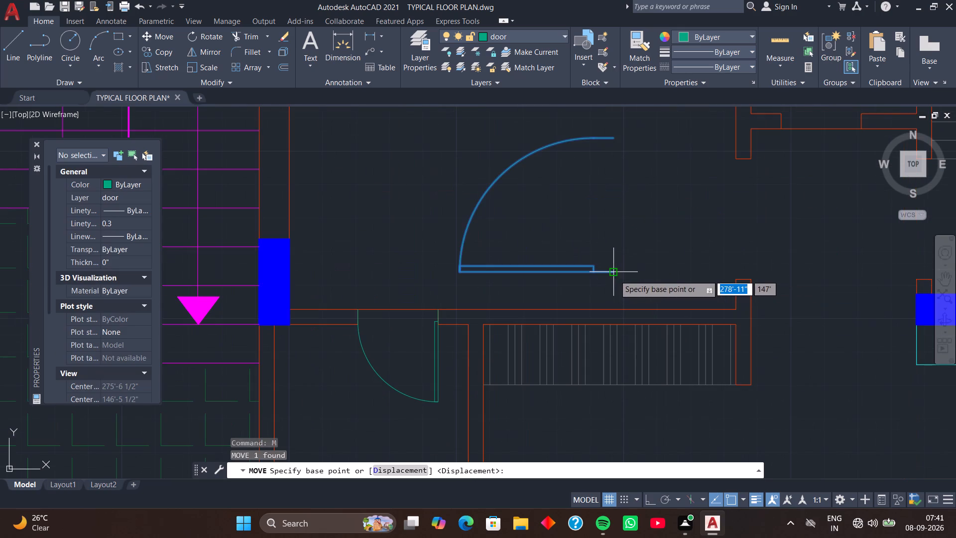
click(614, 274)
click(752, 280)
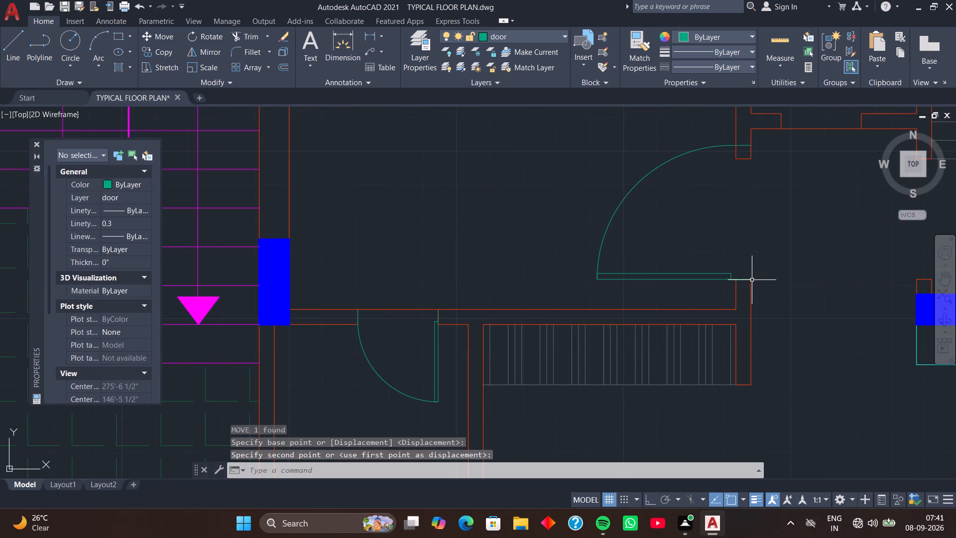
Scale the door by reference from its hinge-side frame end, using its frame width as reference and the opening's north jamb as new length.
click(731, 274)
key(F2)
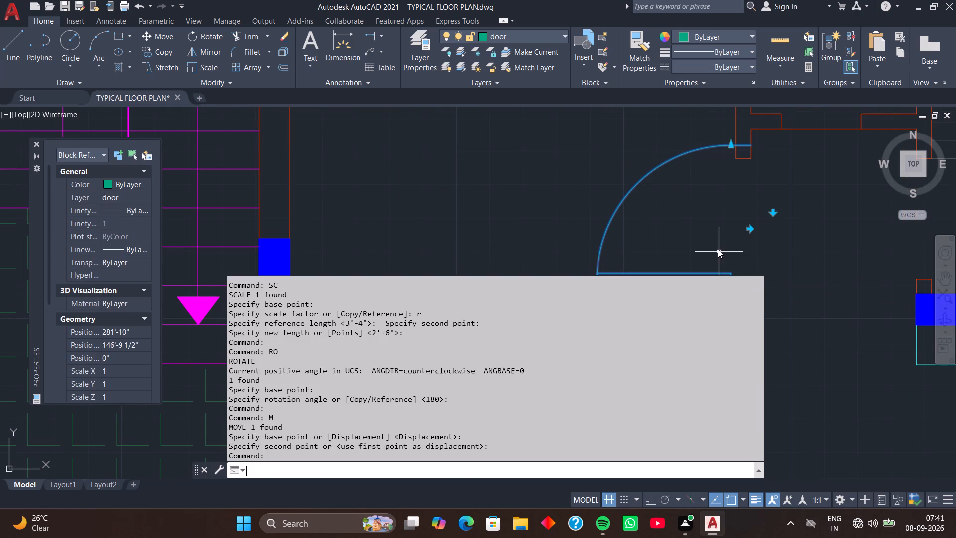
click(656, 234)
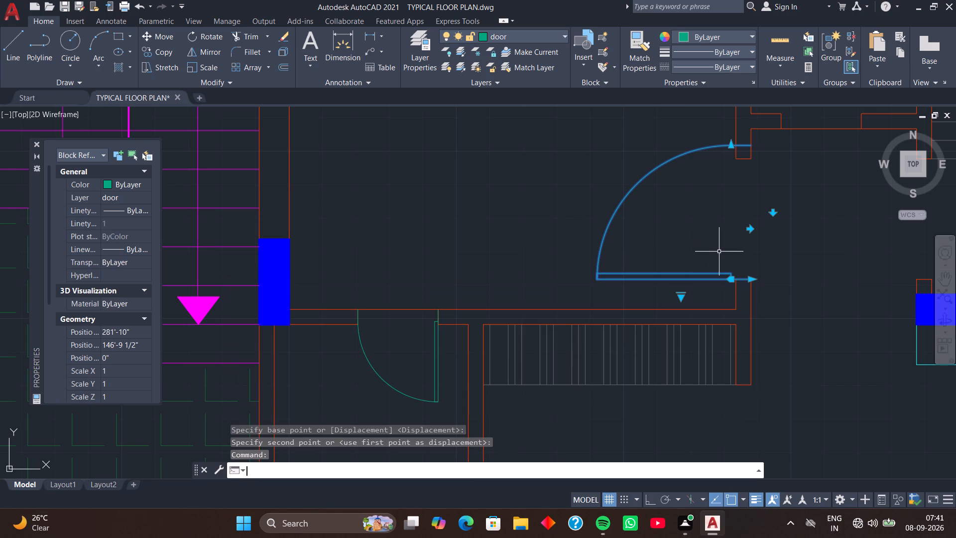
text(sc)
key(space)
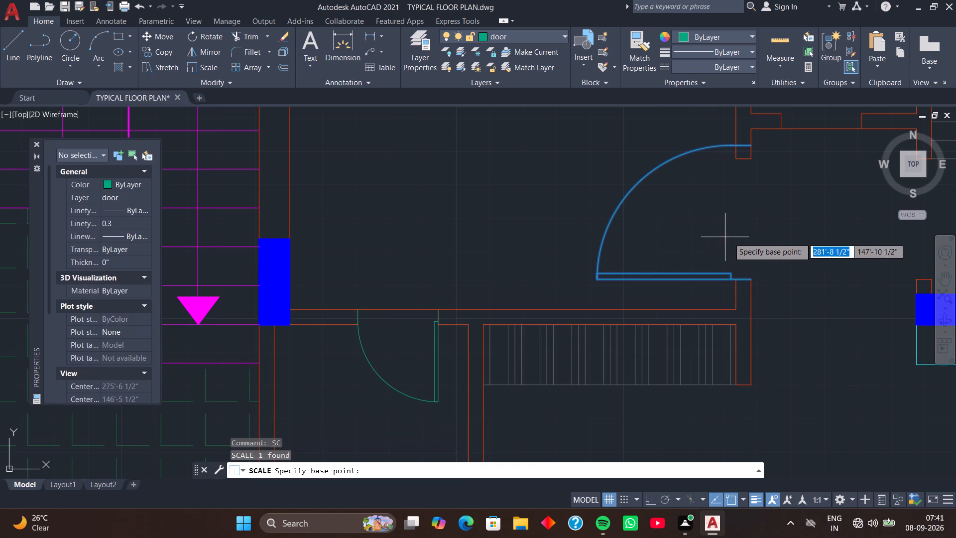
drag(751, 280, 749, 275)
text(r)
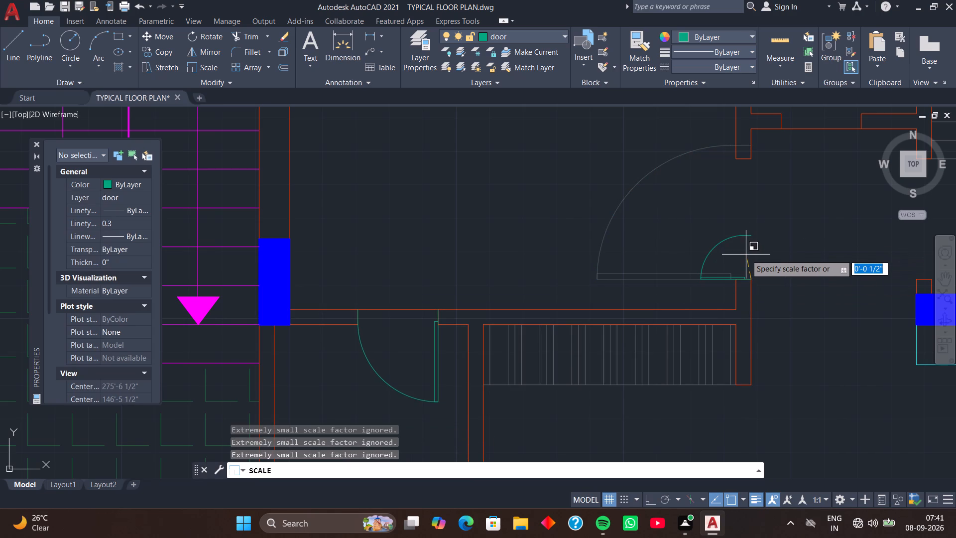
key(space)
click(752, 279)
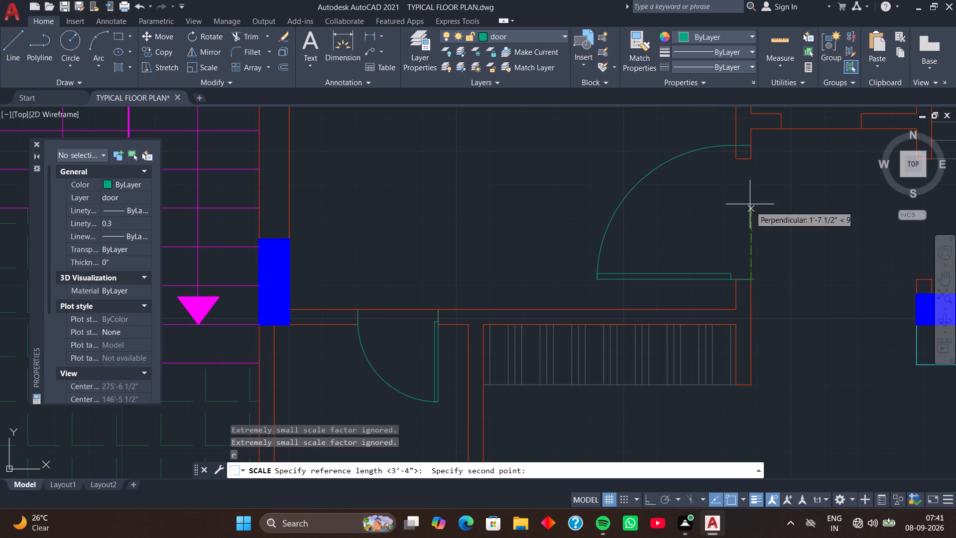
click(752, 146)
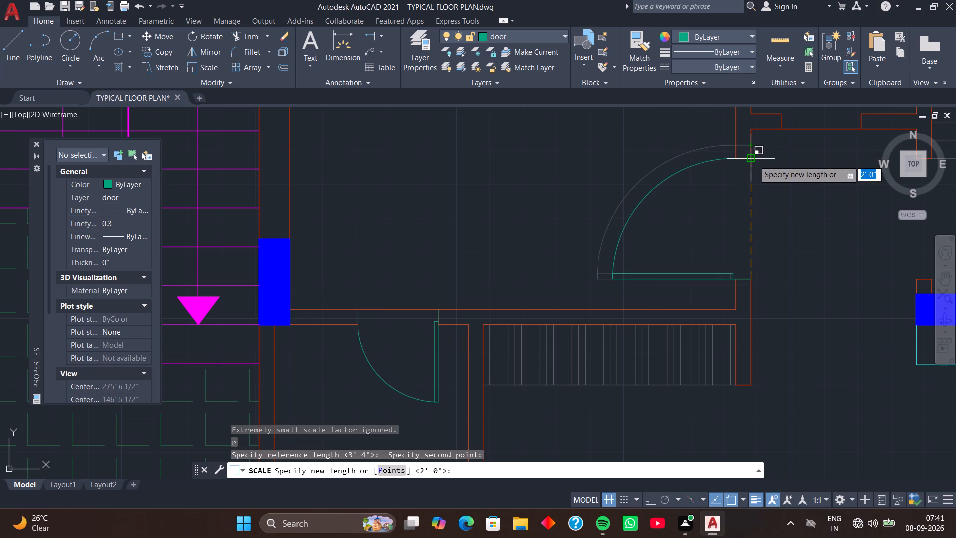
click(754, 160)
Copy the fitted door from its hinge-side frame end into the narrow room to the northeast, just above that room's south opening.
scroll(784, 185, down, 2)
middle_drag(787, 206, 648, 229)
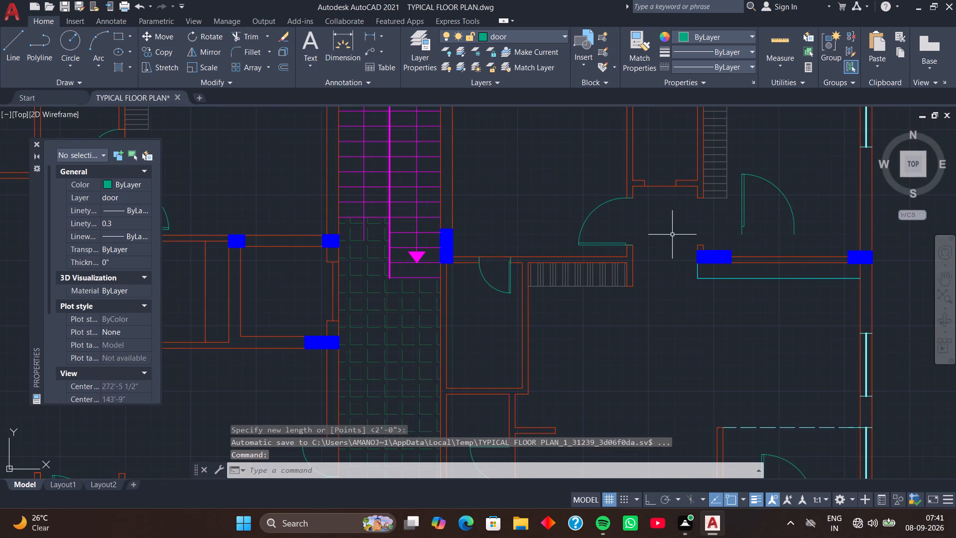
middle_drag(672, 235, 636, 238)
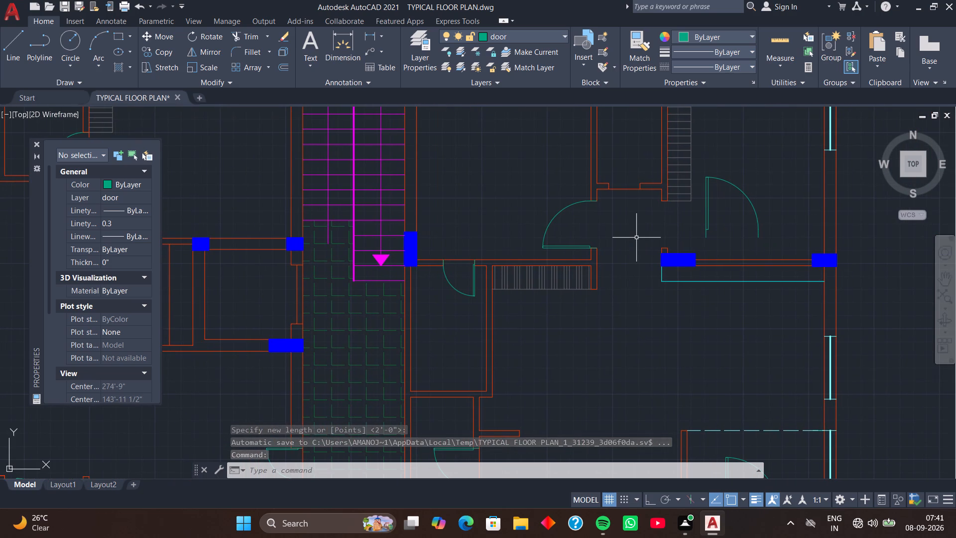
scroll(635, 238, down, 1)
middle_drag(635, 238, 630, 273)
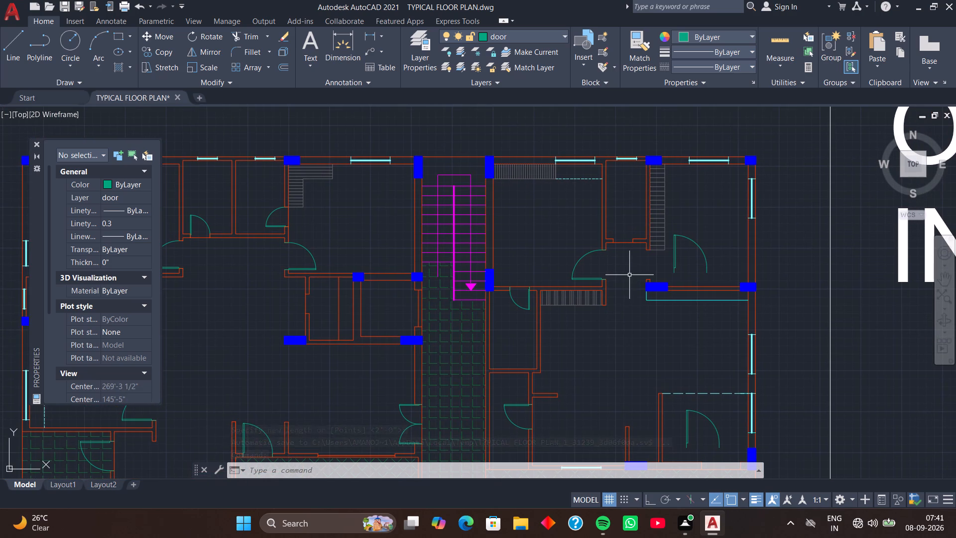
click(589, 276)
click(618, 238)
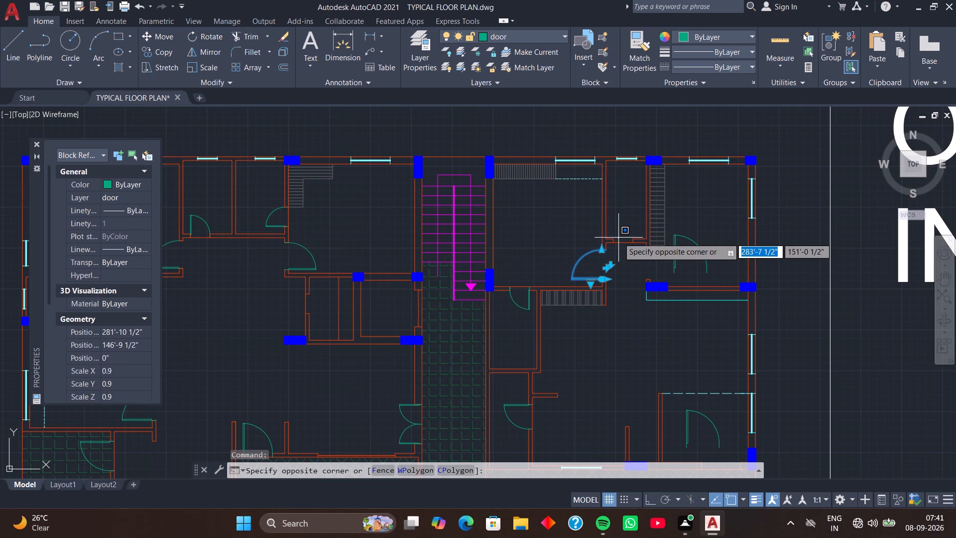
key(c)
text(o)
key(space)
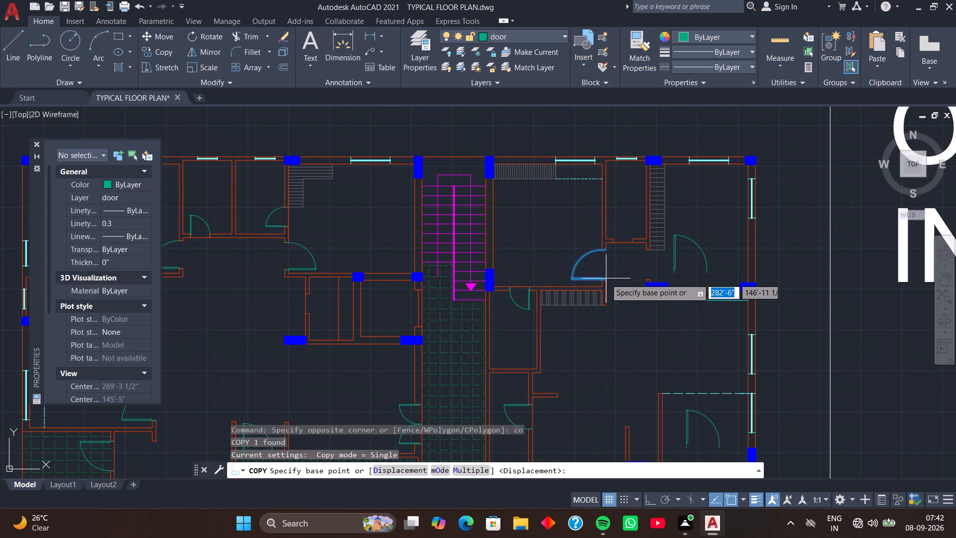
click(604, 278)
click(628, 220)
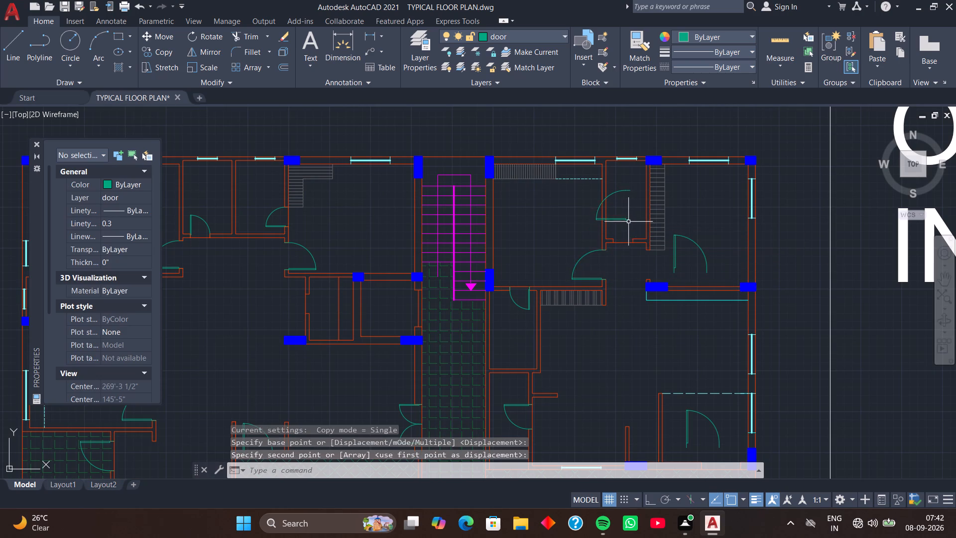
Rotate the copied door by 90° clockwise about its hinge-side frame end so its leaf points north.
click(628, 221)
key(r)
key(o)
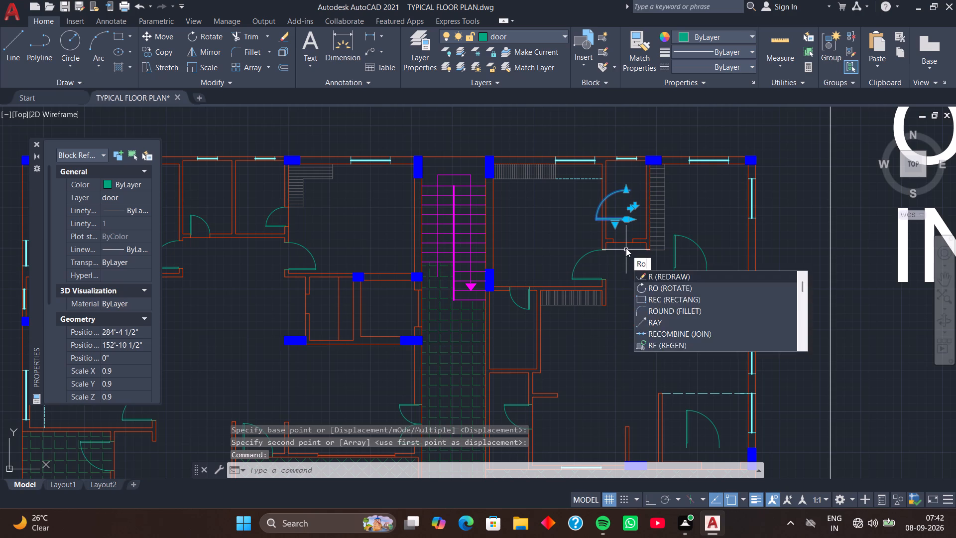
key(space)
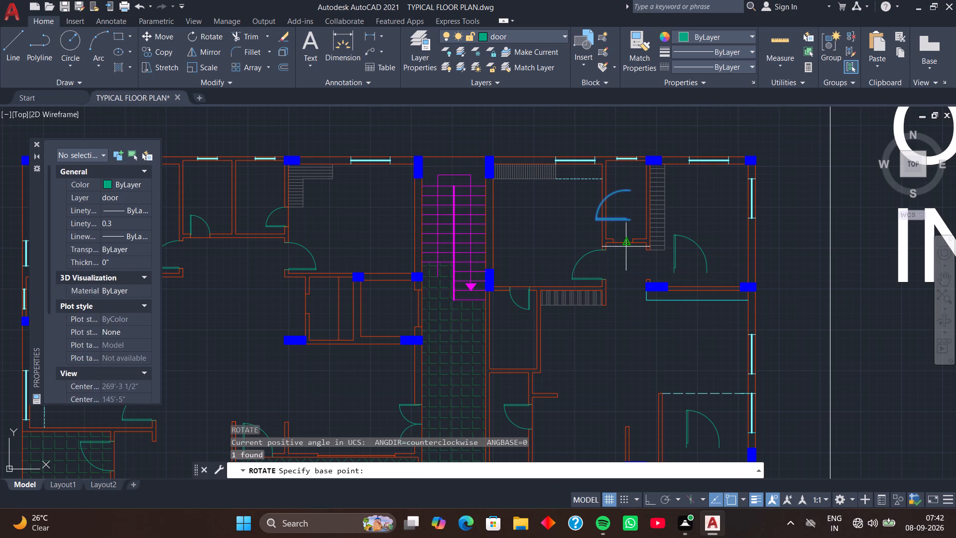
scroll(624, 218, up, 1)
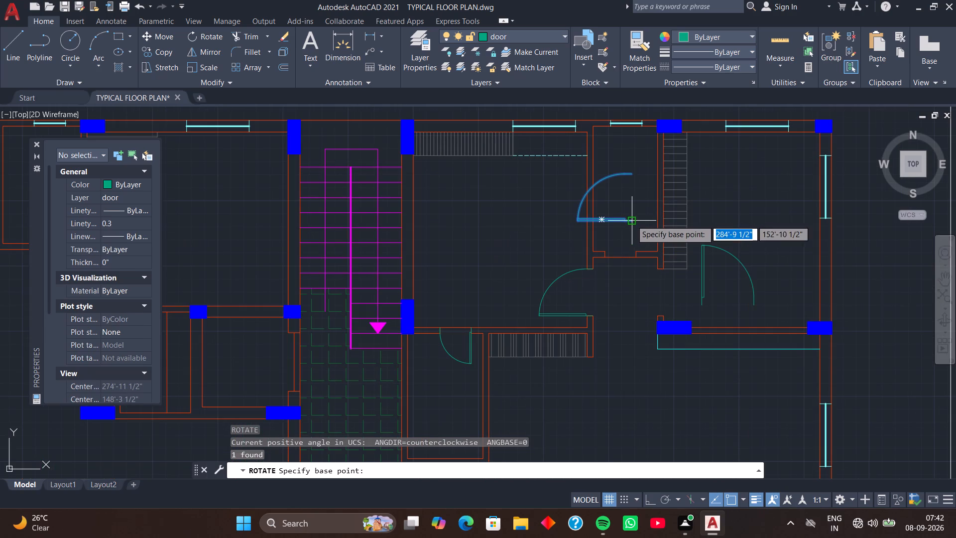
click(632, 221)
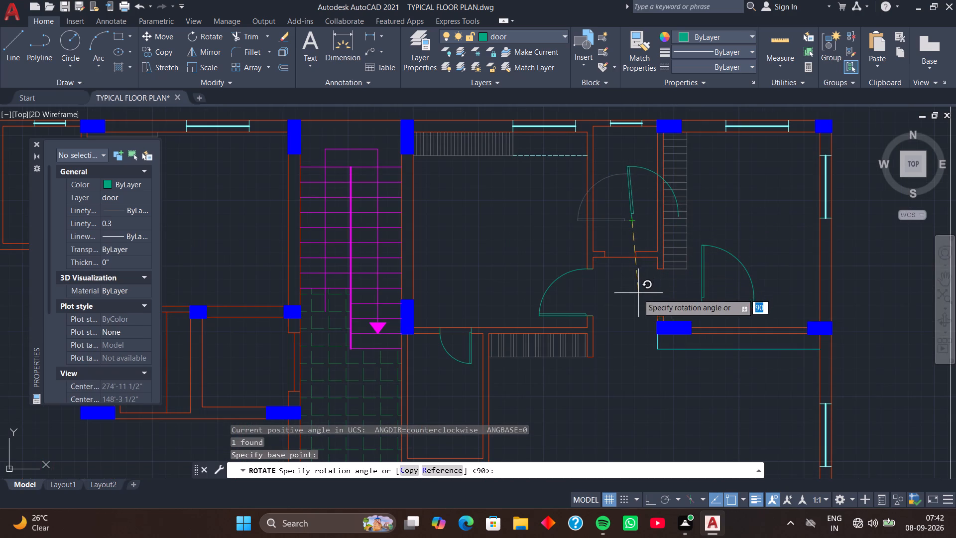
click(632, 297)
Move the copied door so its hinge-side frame end meets the lower corner of the west jamb in the narrow room's south opening.
click(633, 206)
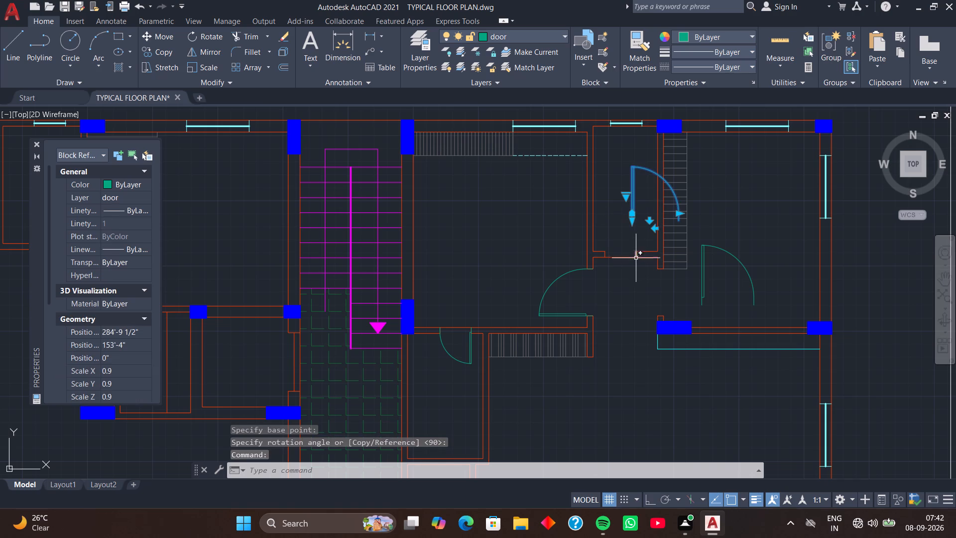
key(m)
key(space)
scroll(614, 239, up, 2)
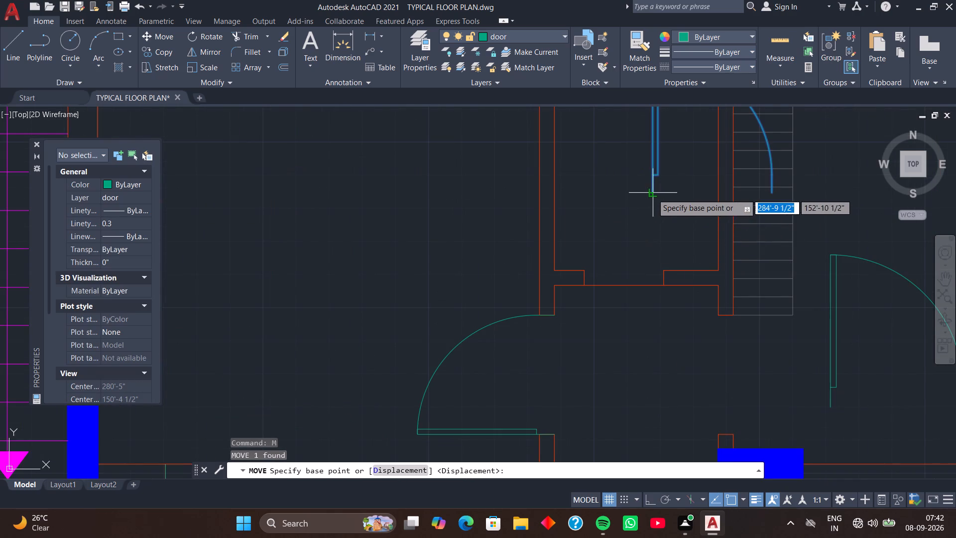
drag(653, 193, 653, 198)
click(585, 286)
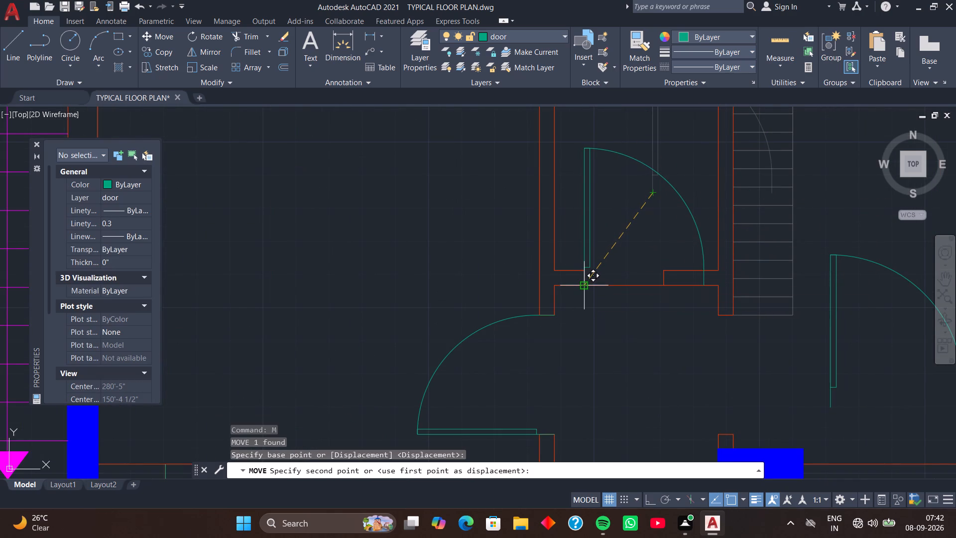
Scale the copied door by reference from its hinge-side frame end, using its 3'-0" frame width as reference and the opening's east jamb as new length.
click(591, 255)
key(s)
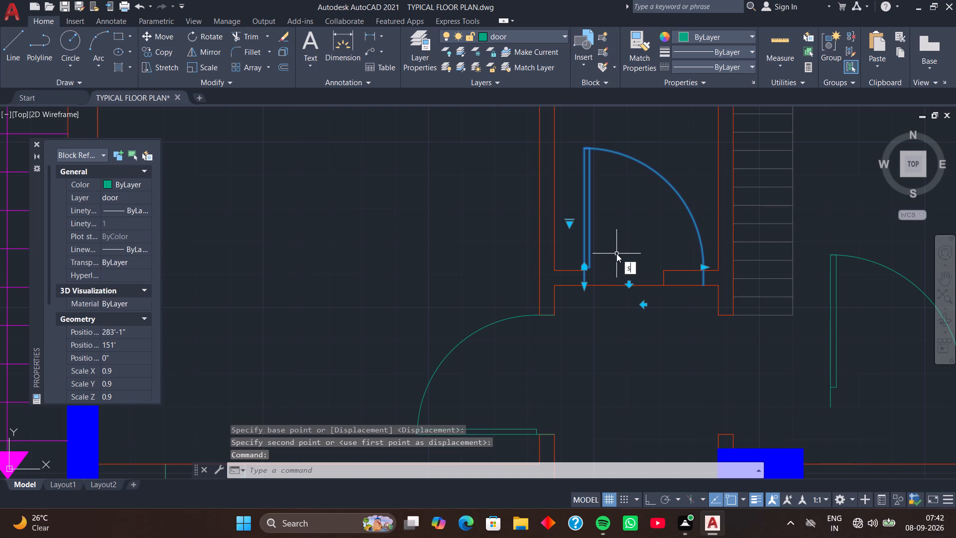
key(c)
key(space)
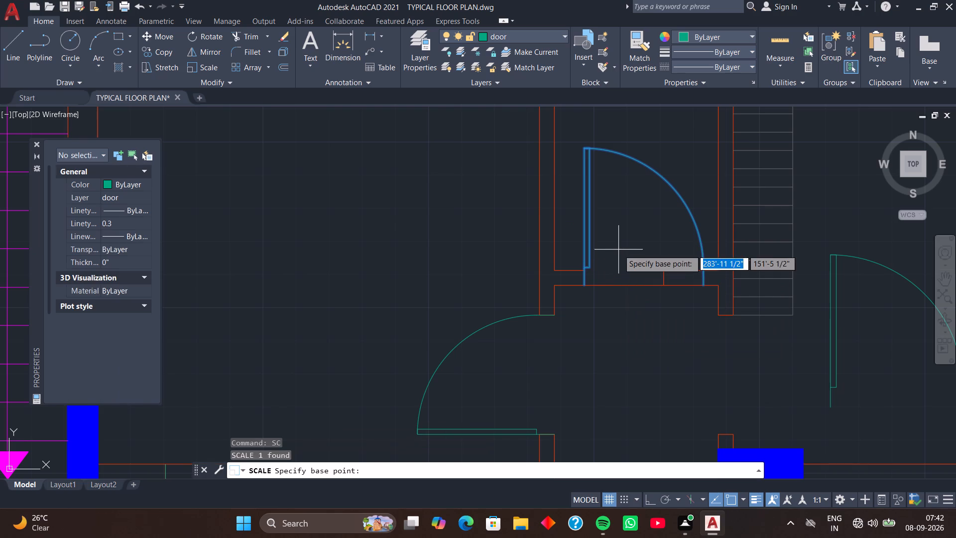
click(584, 283)
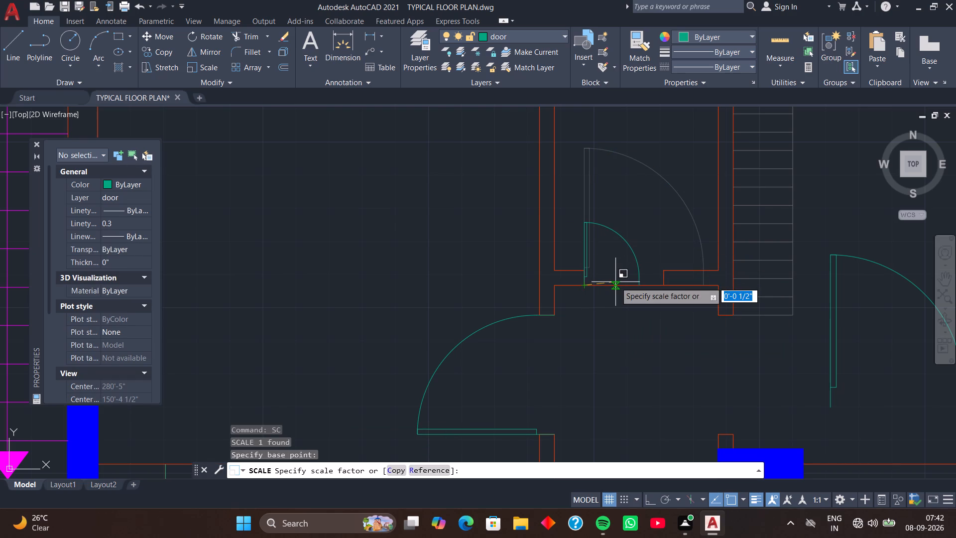
key(r)
key(space)
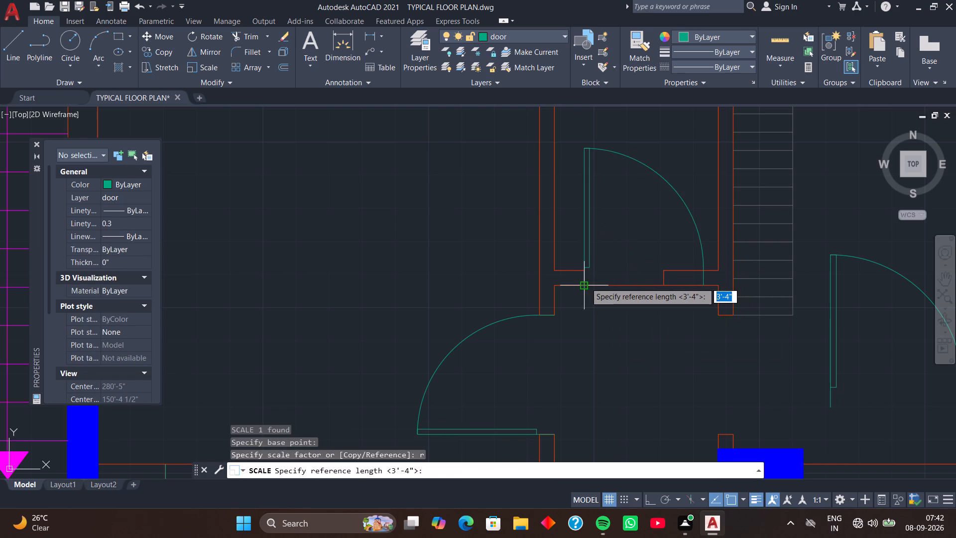
click(585, 282)
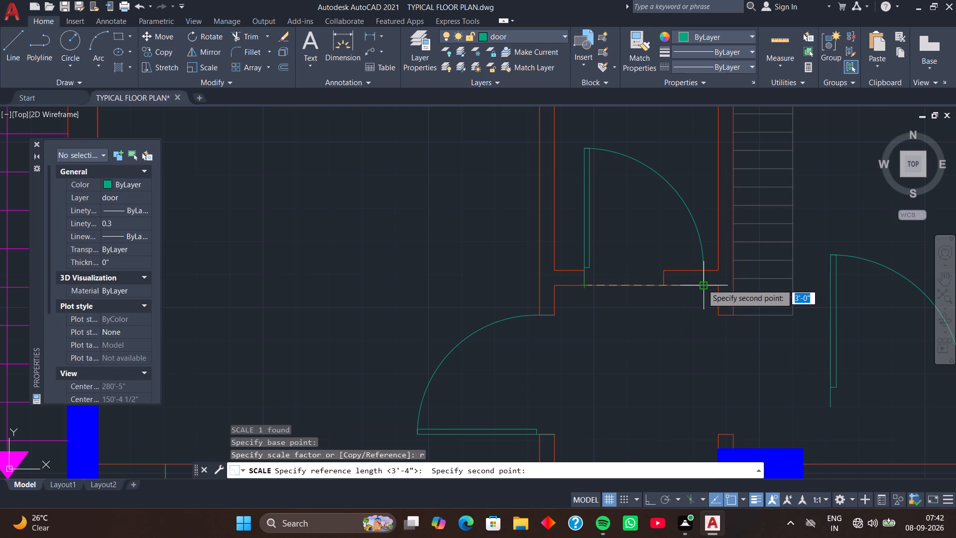
click(703, 284)
click(663, 283)
Rotate the loose door east of the corridor 90° counterclockwise about its hinge-side frame end so its leaf points west.
scroll(682, 300, down, 1)
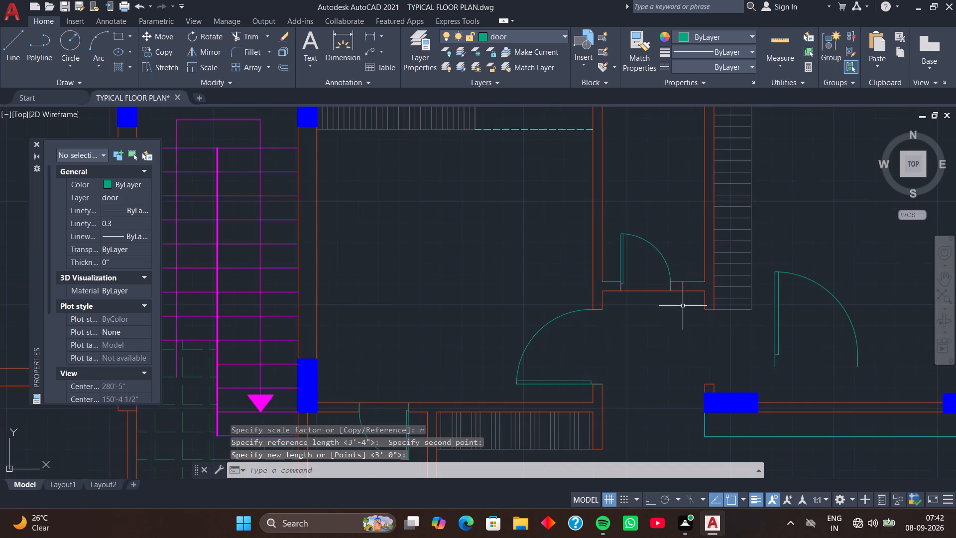
middle_drag(685, 320, 644, 270)
middle_drag(653, 299, 634, 286)
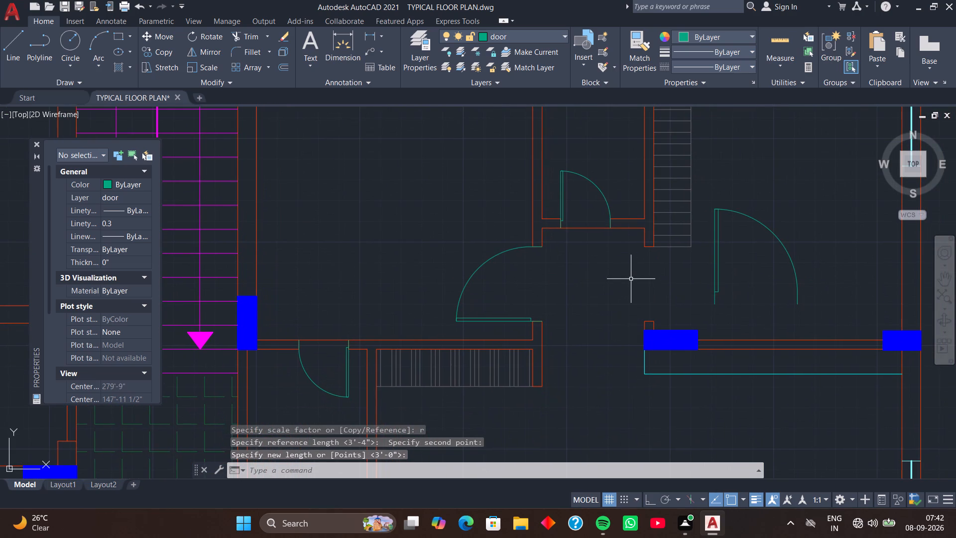
click(719, 264)
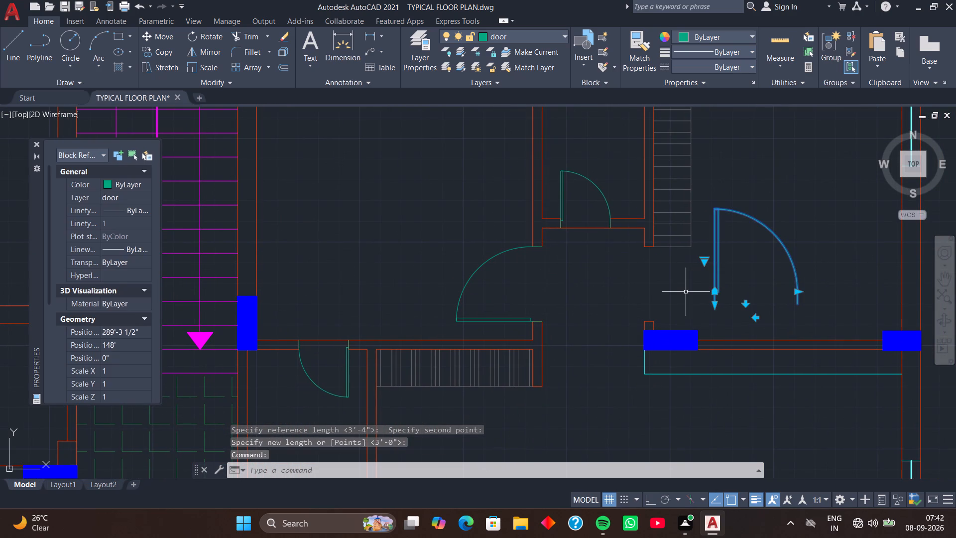
key(r)
key(o)
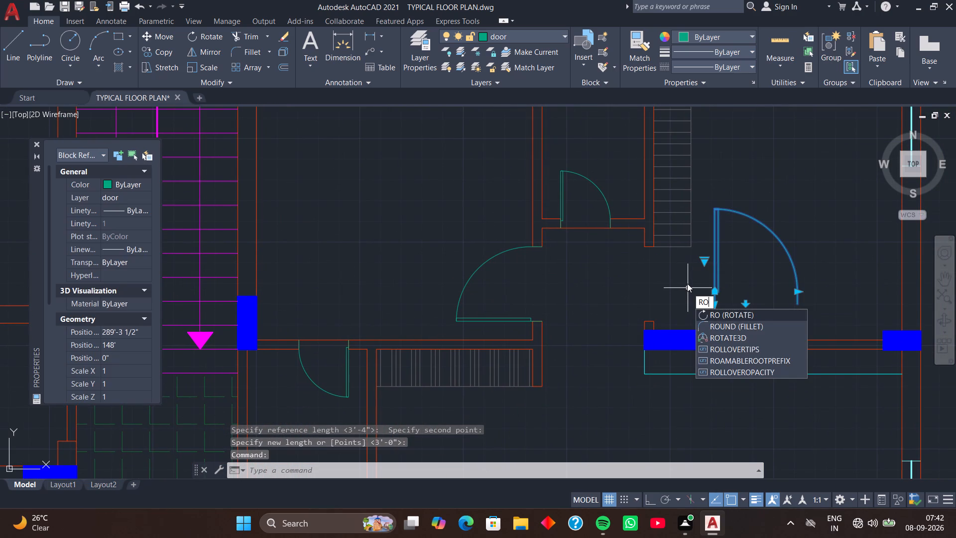
key(space)
click(716, 303)
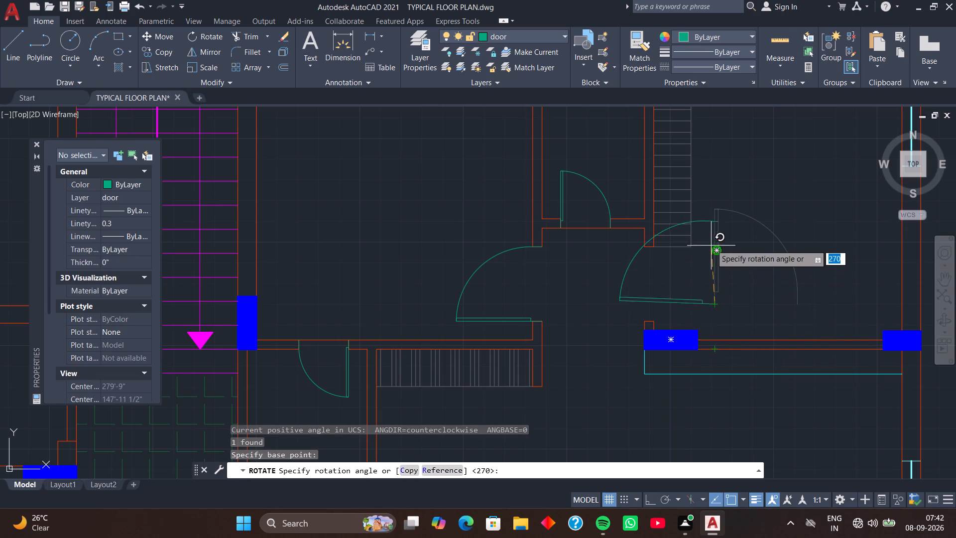
click(709, 182)
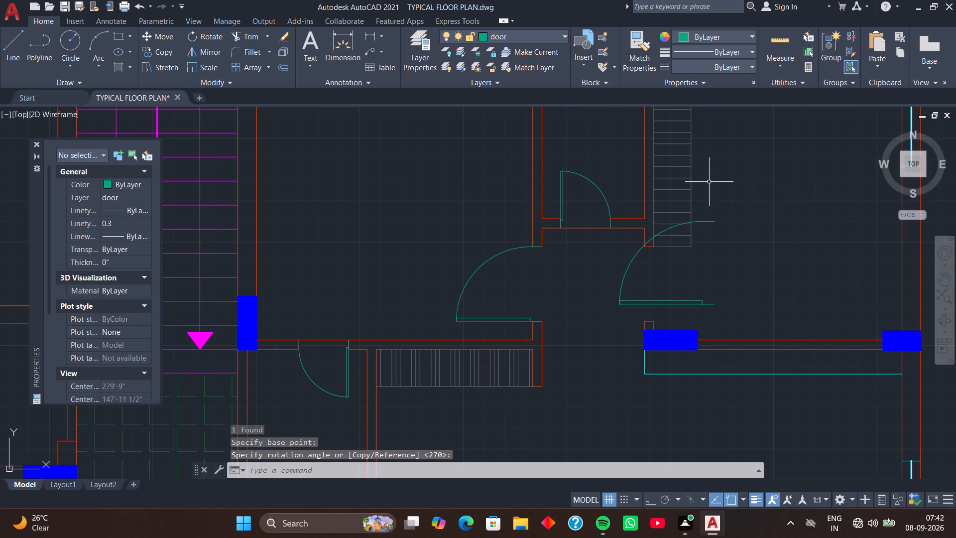
Mirror the rotated door across a vertical line just east of it, erasing the source, so its leaf points east.
click(710, 221)
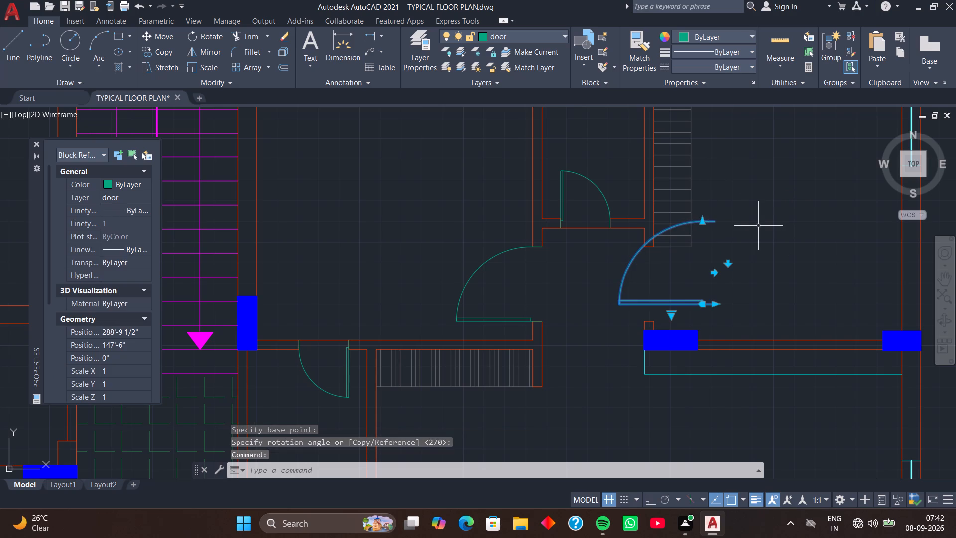
key(m)
text(i)
key(space)
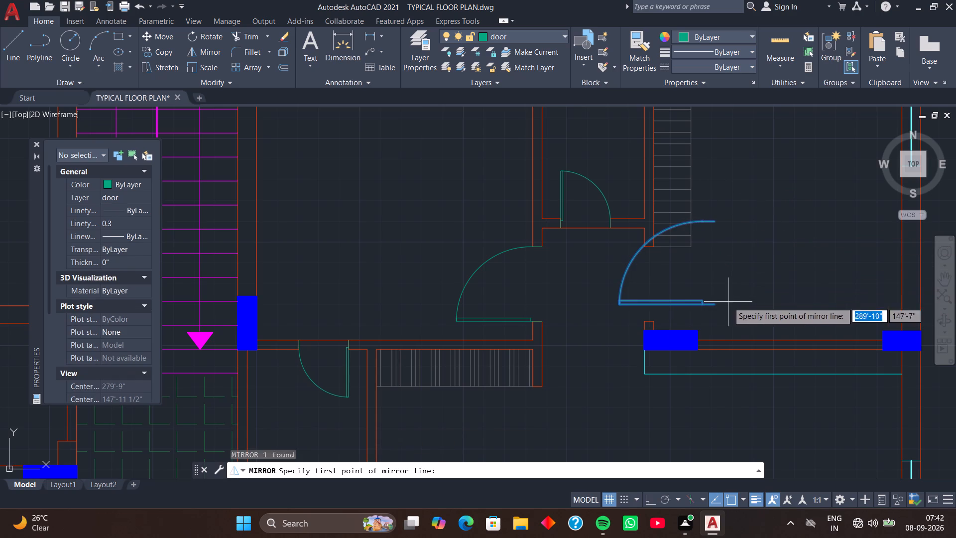
drag(745, 316, 745, 275)
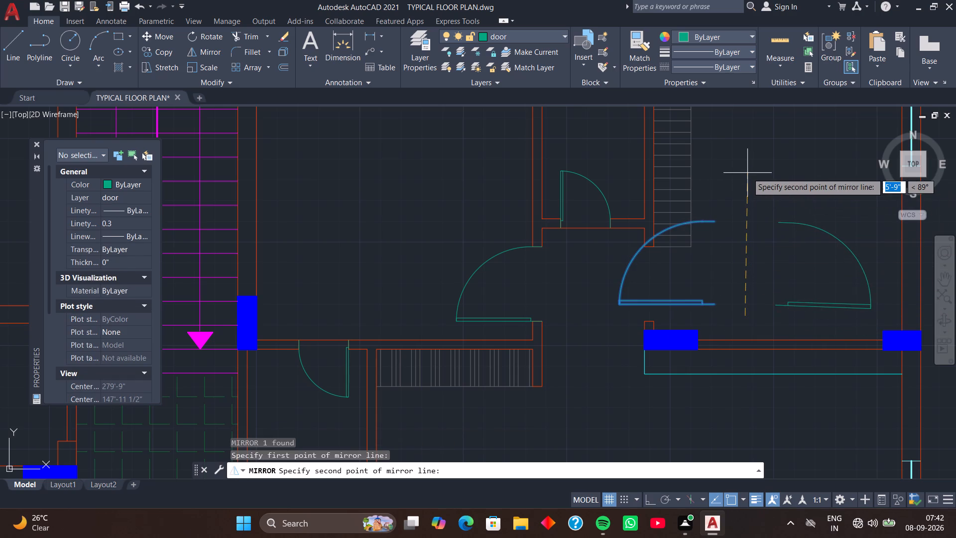
key(F8)
click(745, 161)
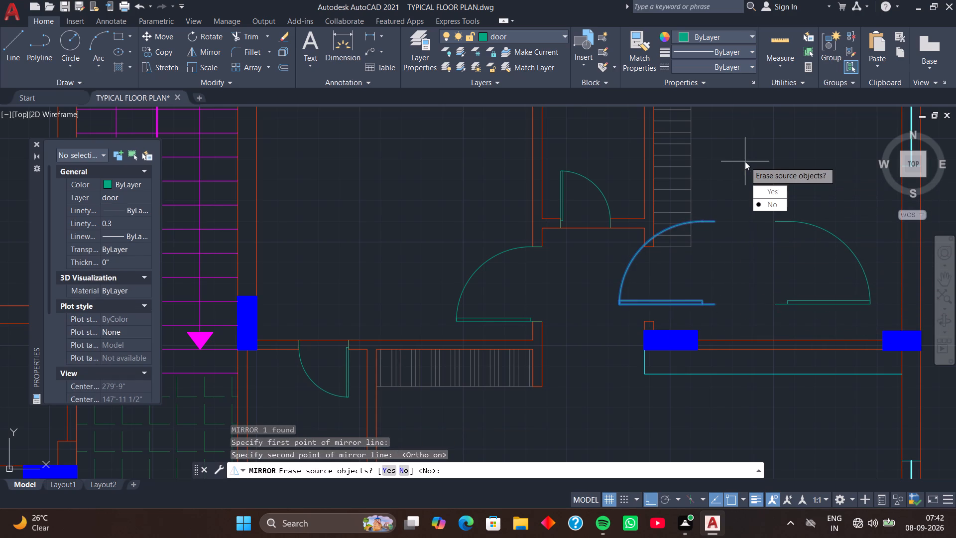
drag(769, 190, 745, 161)
key(F8)
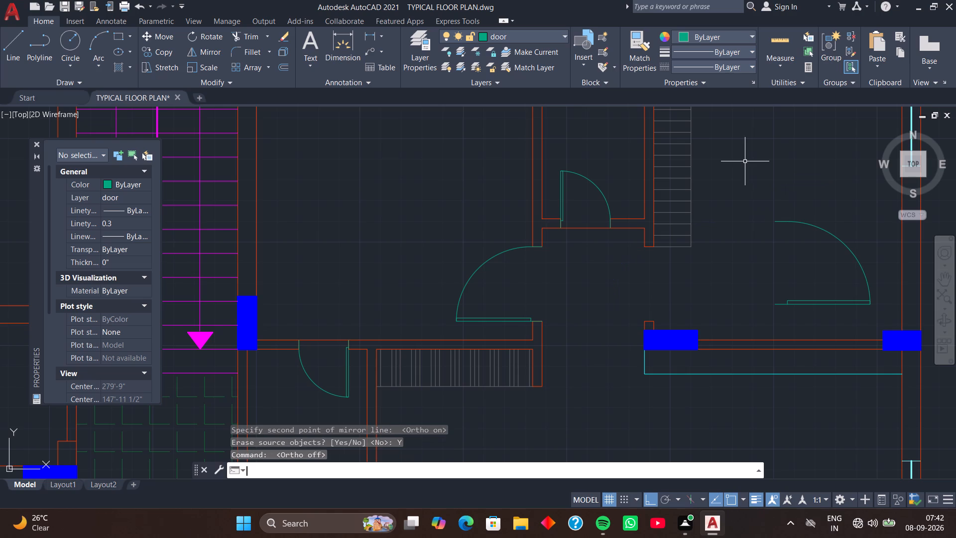
Move the mirrored door so its hinge-side frame end meets the corridor-side corner of the south jamb in the corridor's east opening.
click(808, 303)
text(m)
key(space)
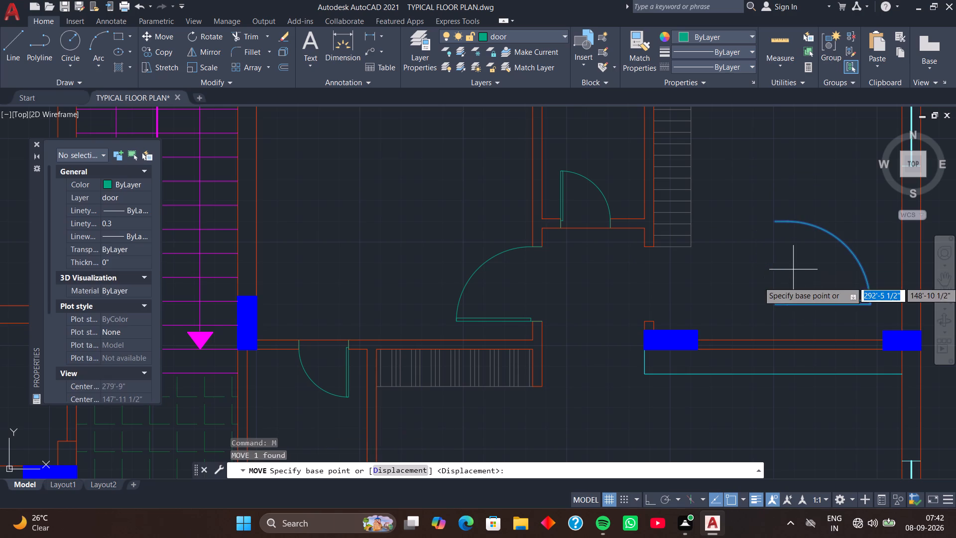
click(773, 303)
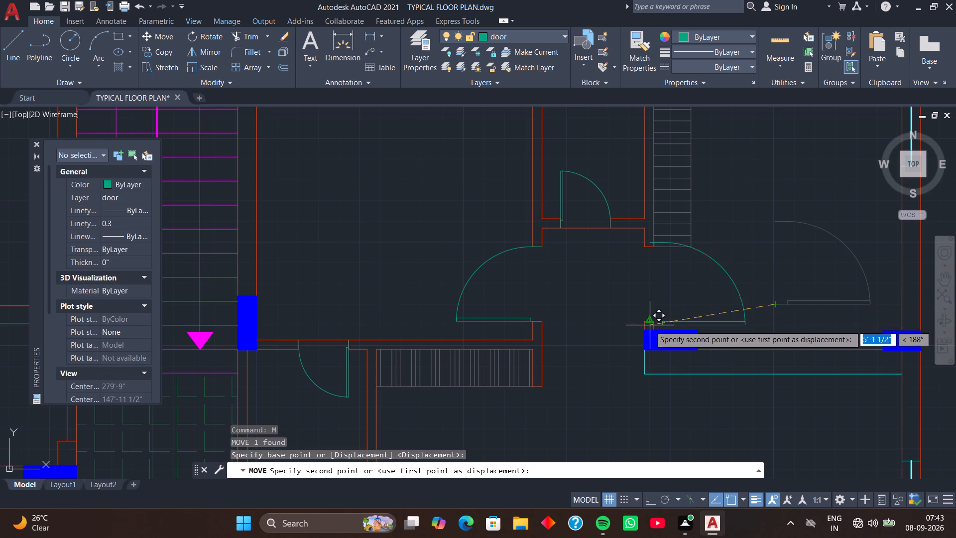
scroll(648, 325, up, 2)
click(636, 320)
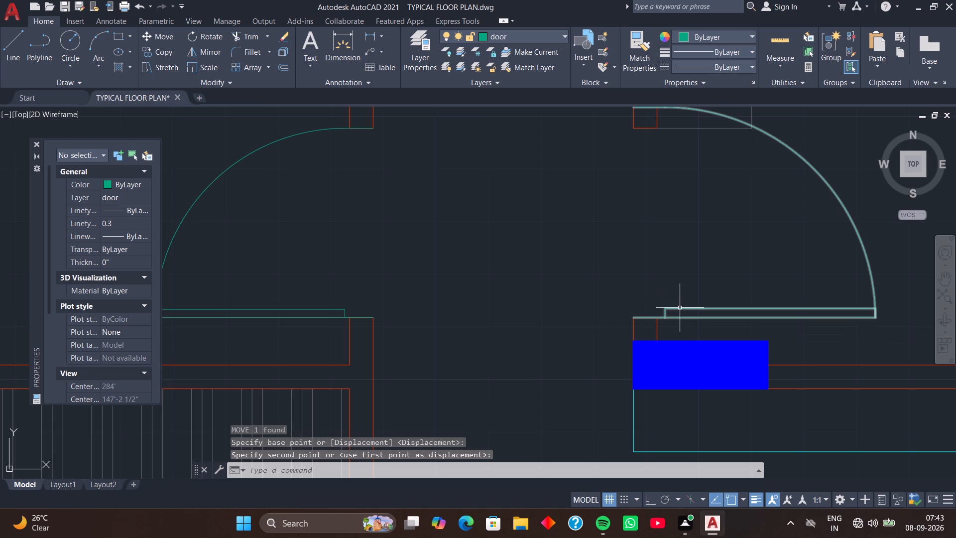
Scale the door by reference from its hinge-side frame end, using its frame width as reference and the opening's north jamb as new length.
click(680, 308)
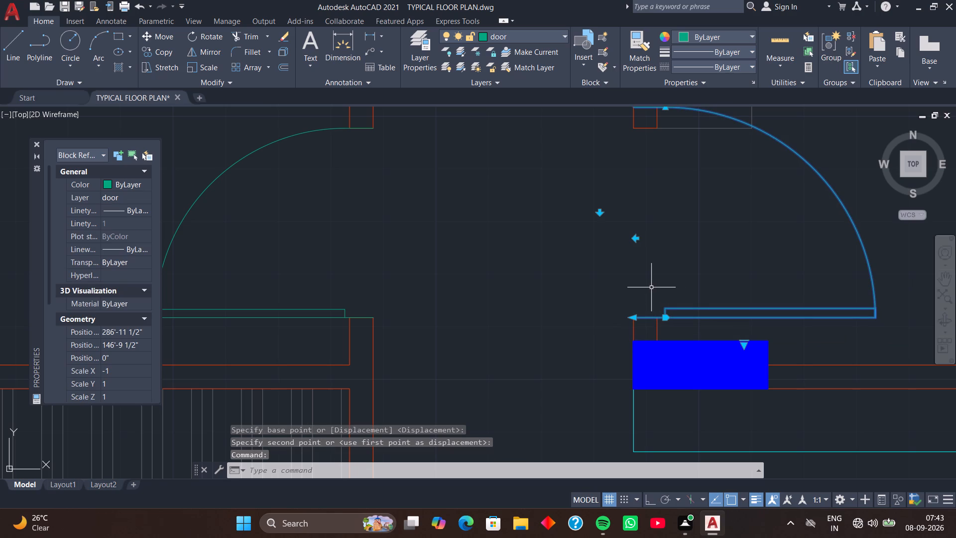
key(s)
key(c)
key(space)
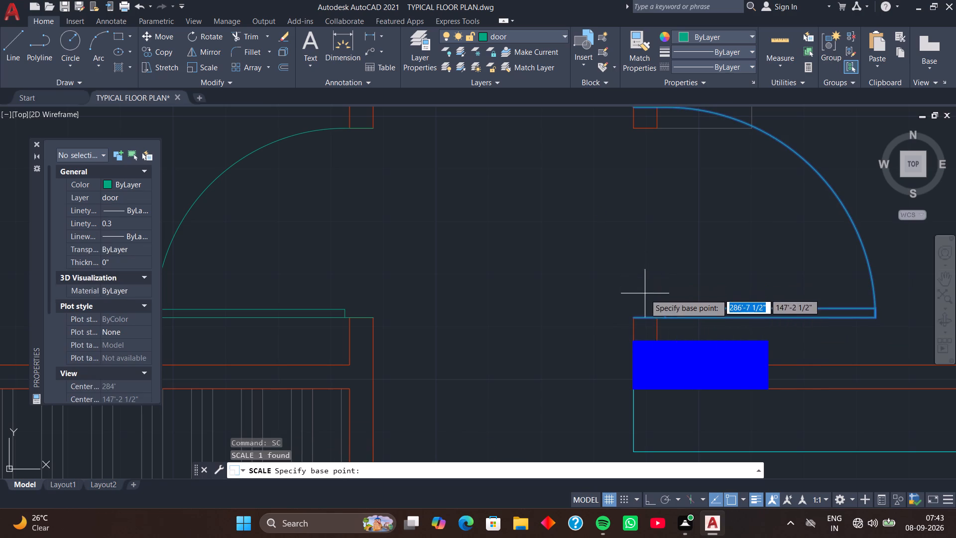
click(633, 316)
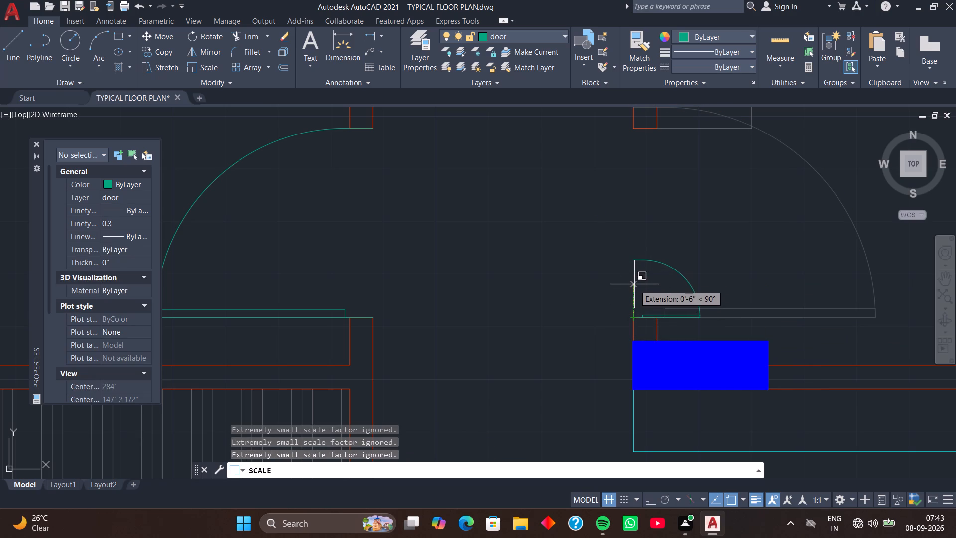
text(r)
key(space)
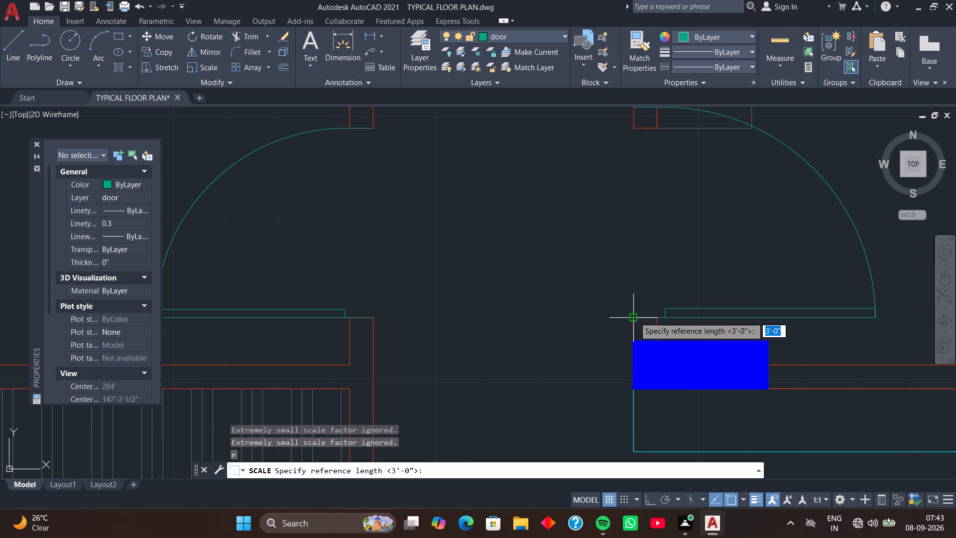
drag(634, 317, 632, 310)
scroll(624, 215, down, 1)
middle_drag(624, 215, 629, 276)
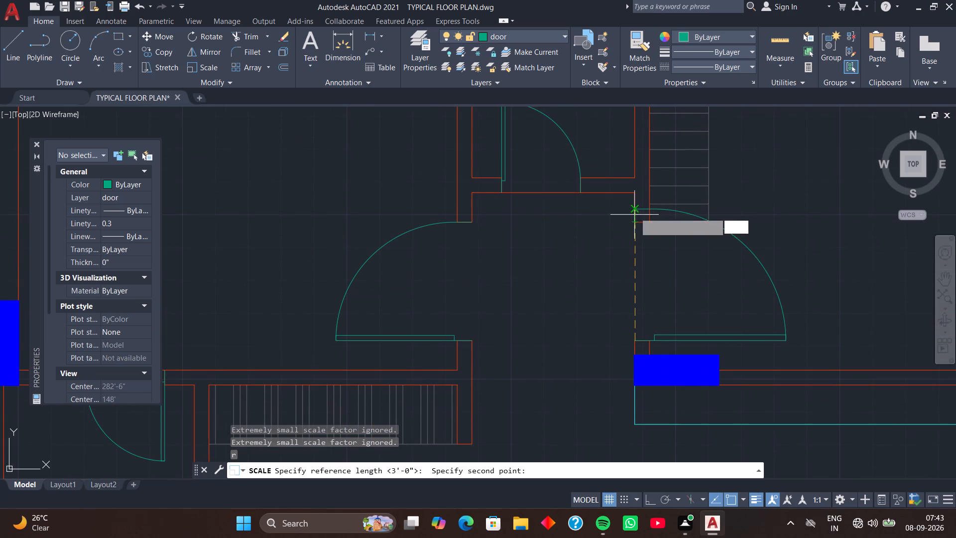
click(636, 208)
click(635, 223)
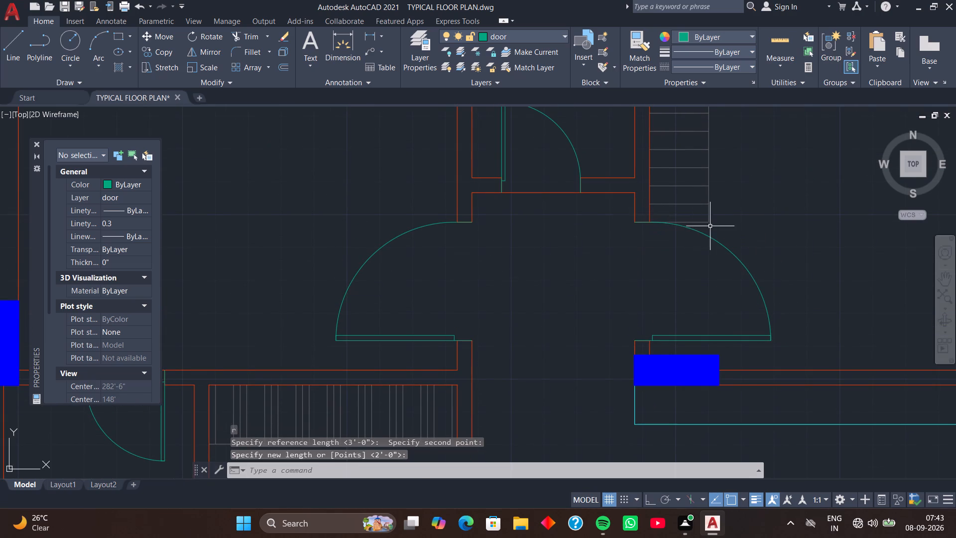
Mirror the loose door in the southeast corner room across a vertical line just east of it, erasing the source.
scroll(712, 226, down, 2)
middle_drag(749, 268, 741, 187)
scroll(708, 273, down, 1)
middle_drag(703, 280, 692, 232)
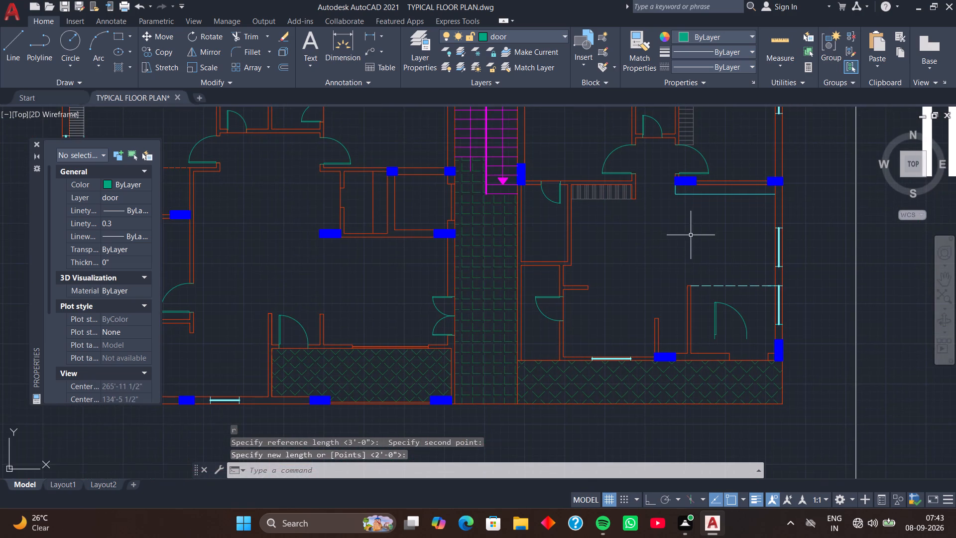
middle_drag(688, 235, 664, 233)
middle_drag(672, 239, 659, 280)
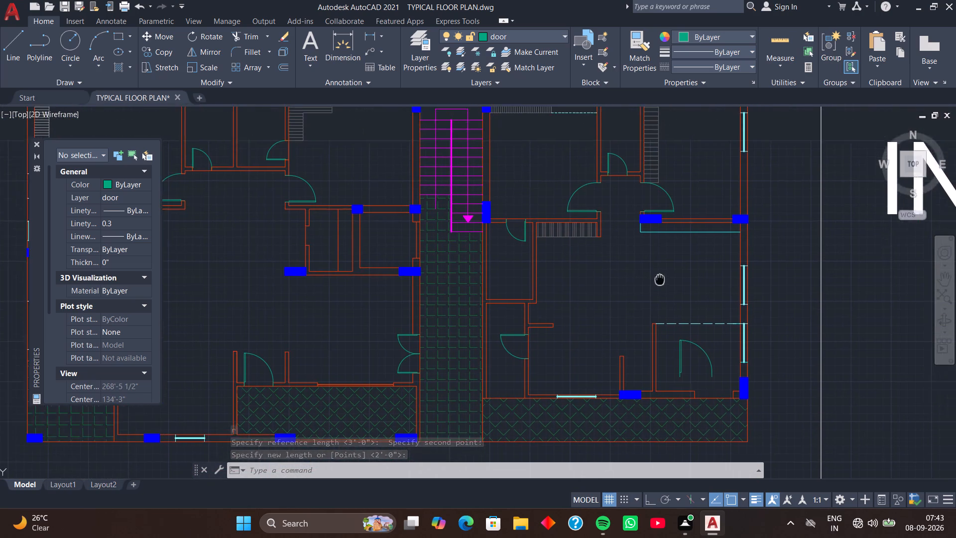
middle_drag(659, 280, 511, 319)
middle_drag(509, 318, 505, 269)
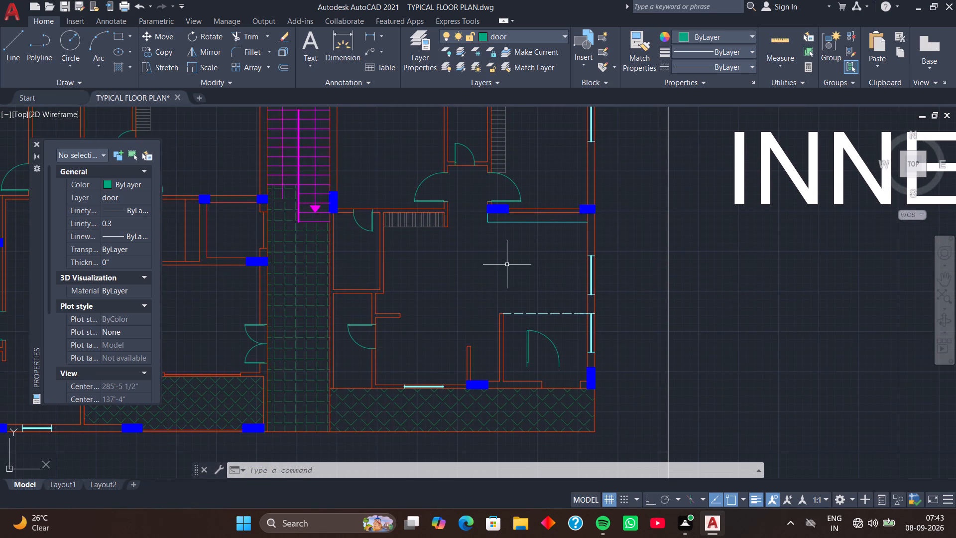
middle_drag(532, 275, 536, 208)
scroll(564, 270, up, 2)
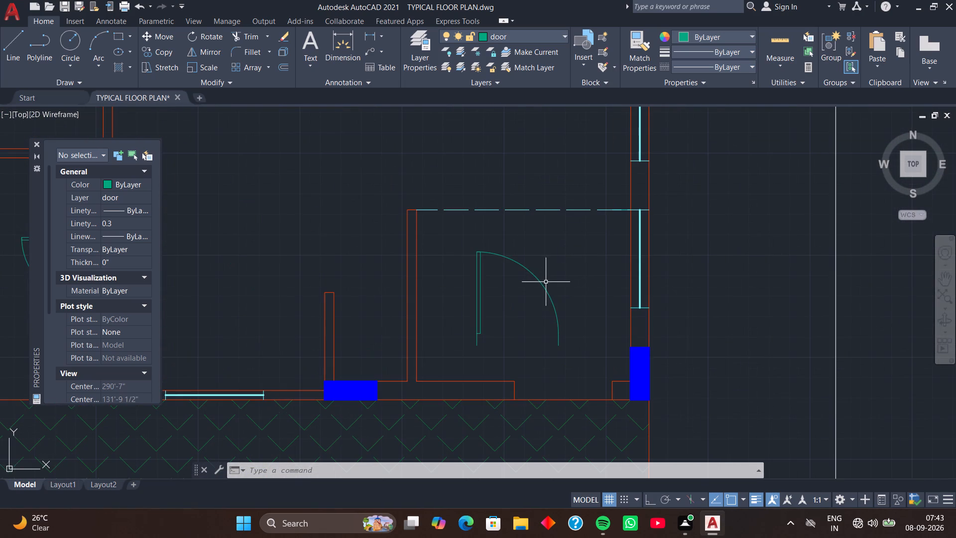
click(544, 285)
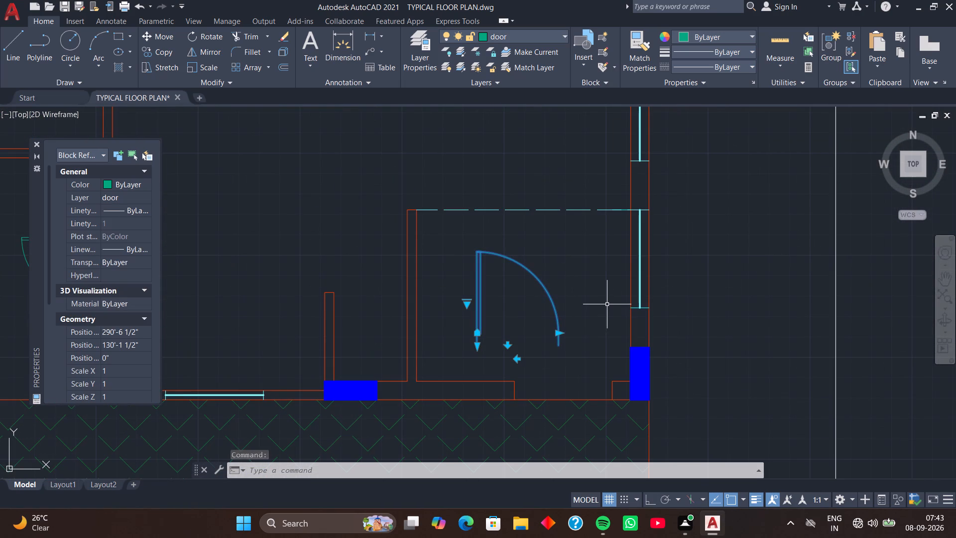
key(m)
text(i)
key(space)
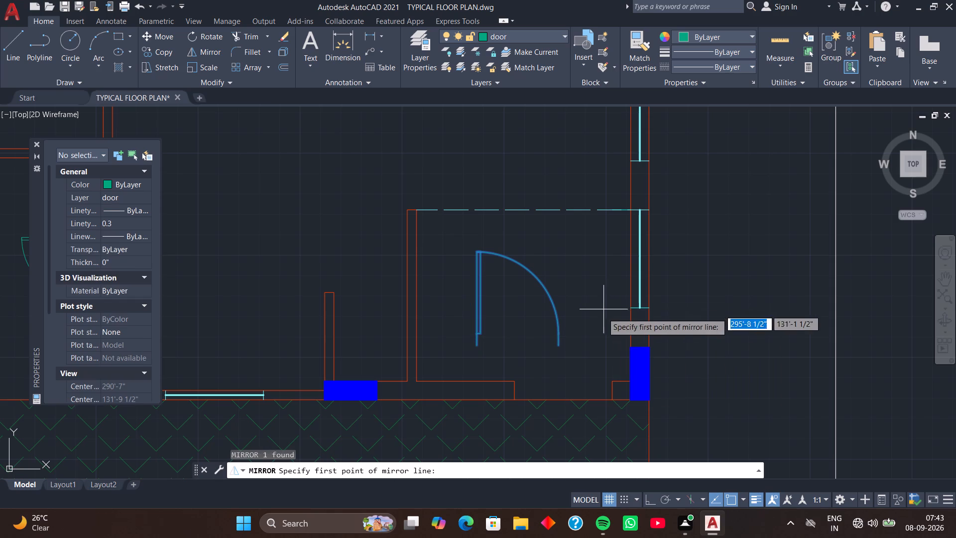
drag(583, 357, 586, 348)
key(F8)
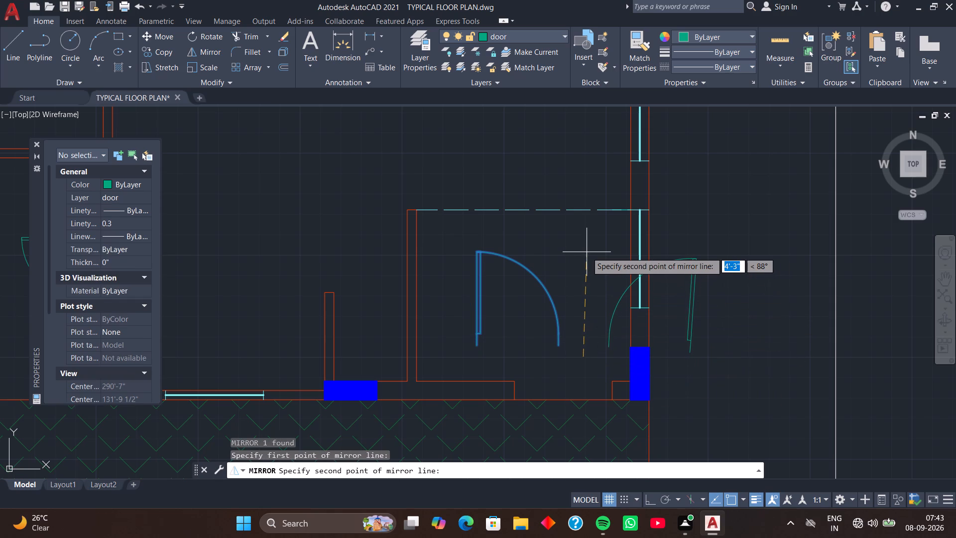
click(589, 173)
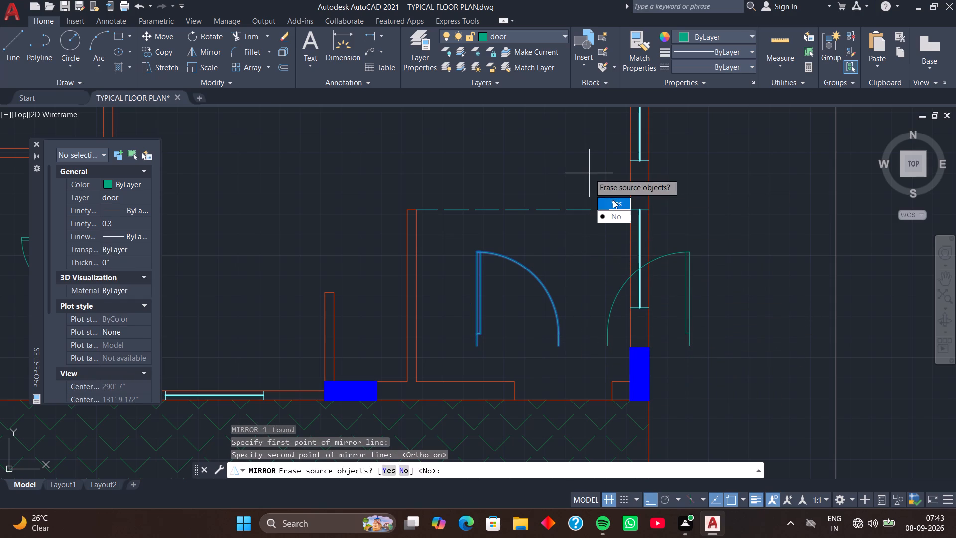
drag(613, 200, 589, 173)
Move the mirrored door so its hinge-side frame end meets the lower corner of the east jamb in the southeast room's south opening.
click(683, 263)
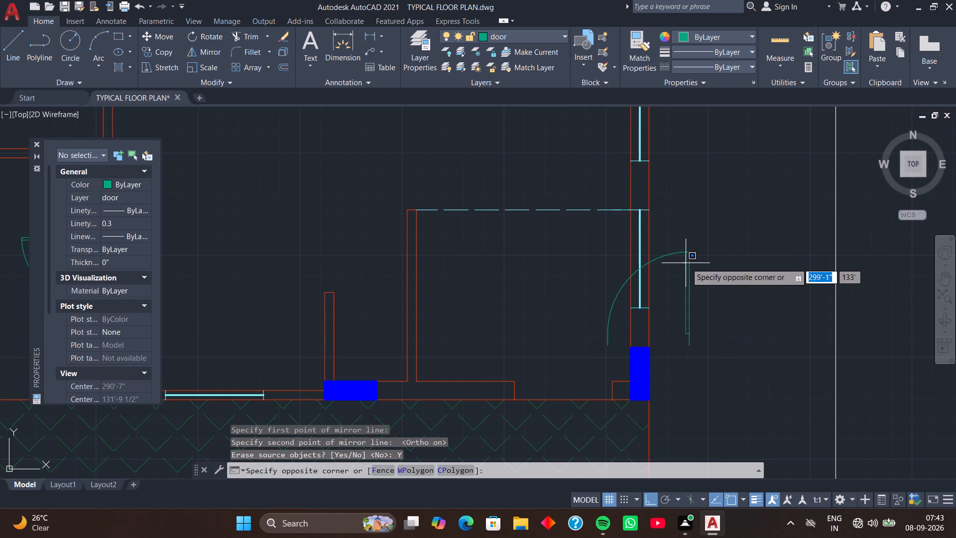
click(687, 264)
click(687, 264)
click(690, 266)
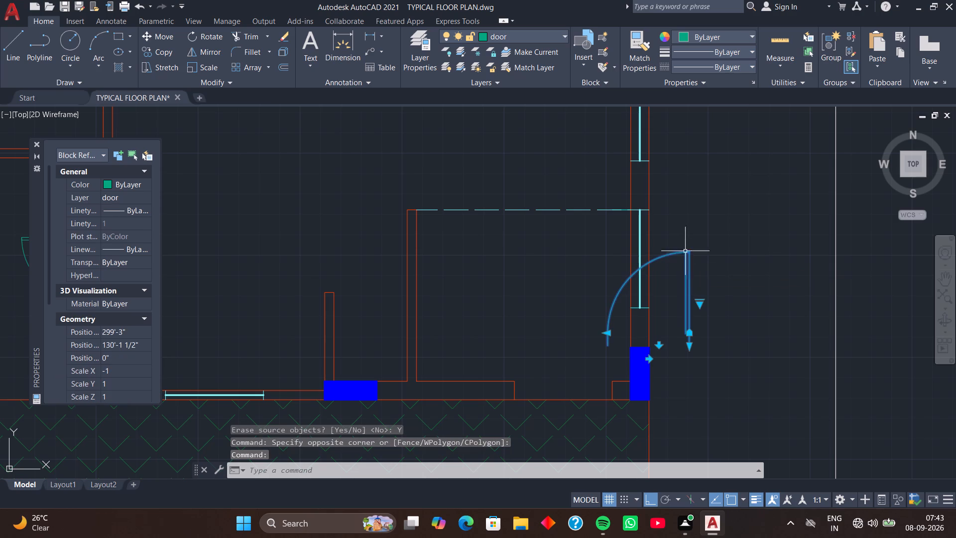
key(F8)
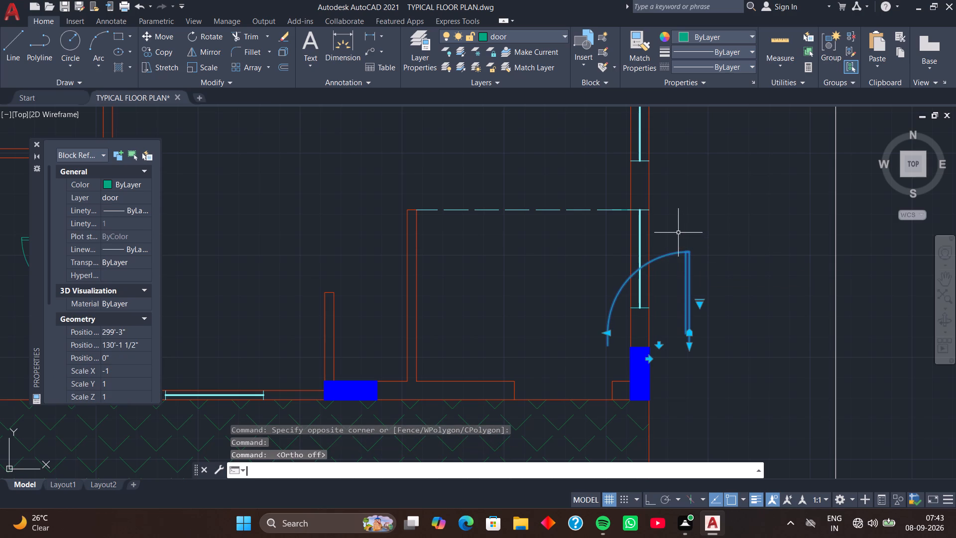
key(m)
key(space)
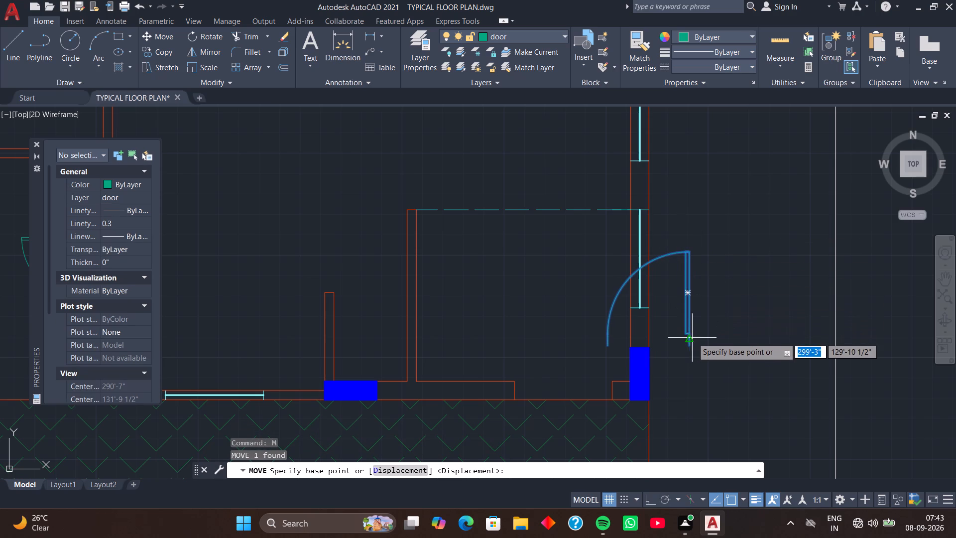
scroll(688, 345, up, 3)
click(679, 350)
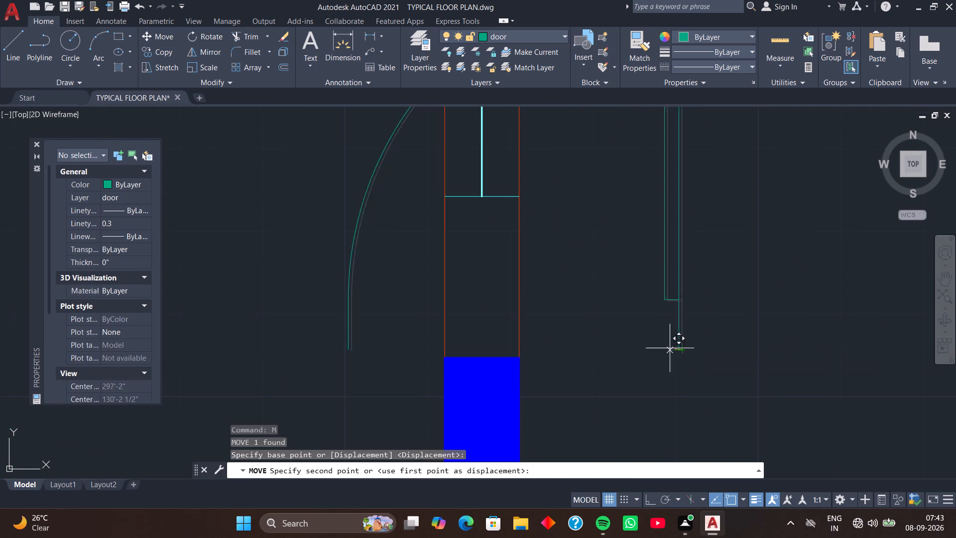
scroll(510, 327, down, 2)
middle_drag(469, 356, 580, 200)
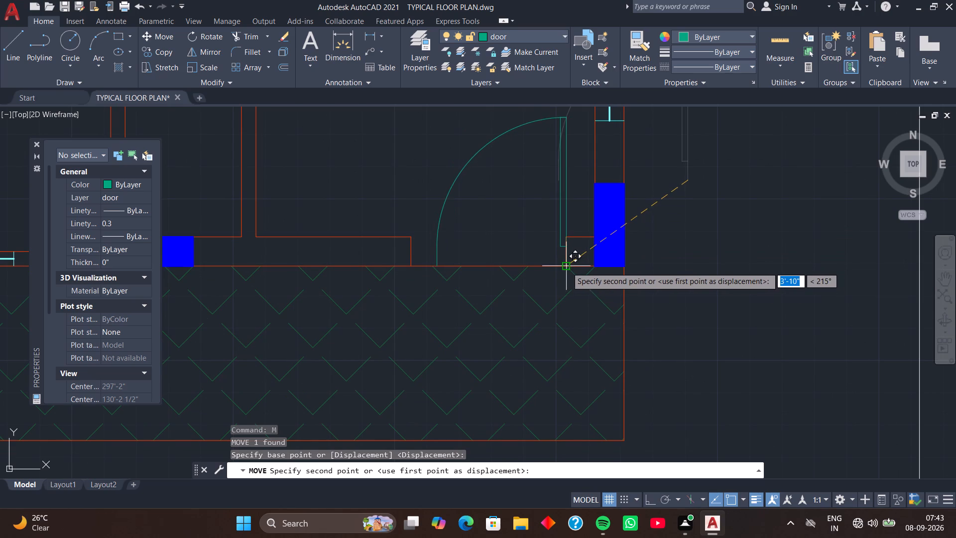
click(567, 267)
Scale the southeast room's south door by reference from its hinge-side frame end, using its frame width and the opening's west jamb as new length.
click(565, 247)
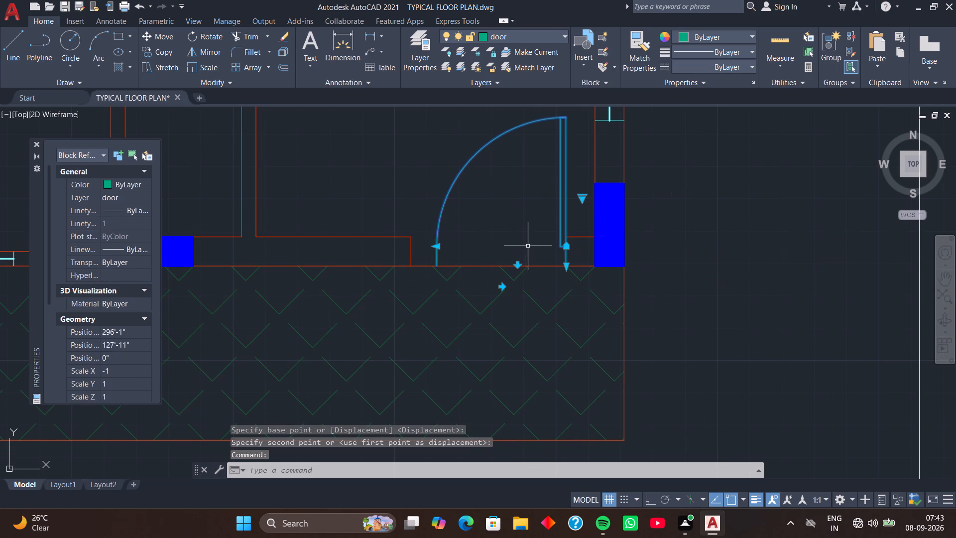
key(s)
text(c)
key(space)
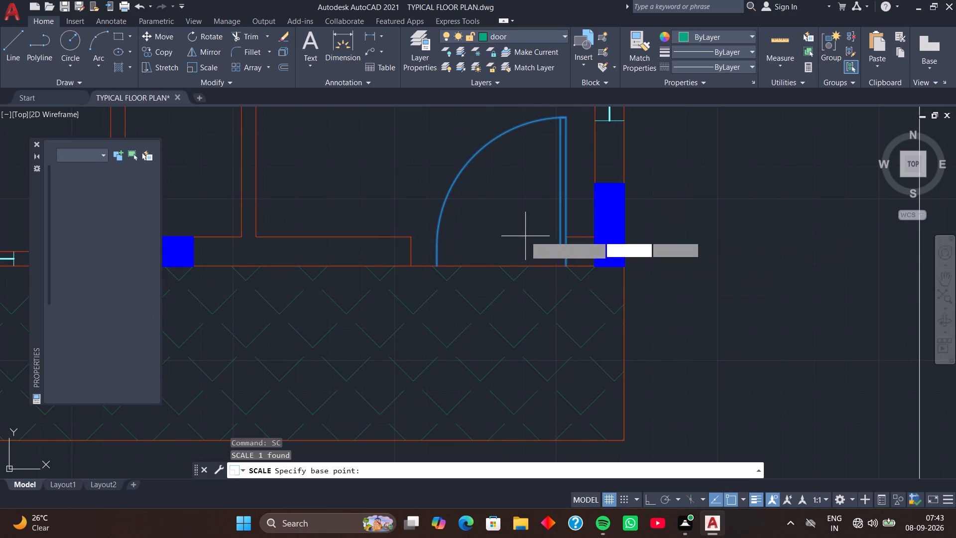
click(568, 266)
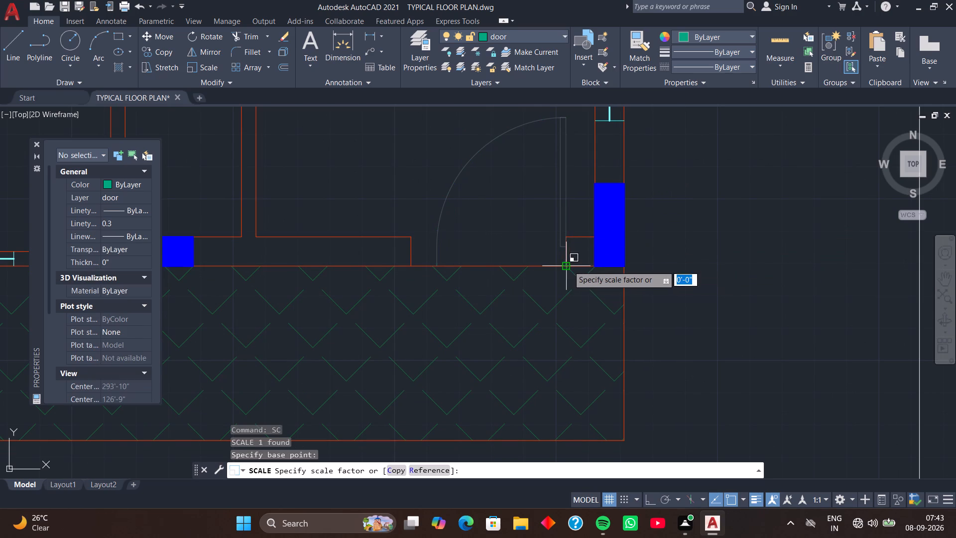
key(r)
key(space)
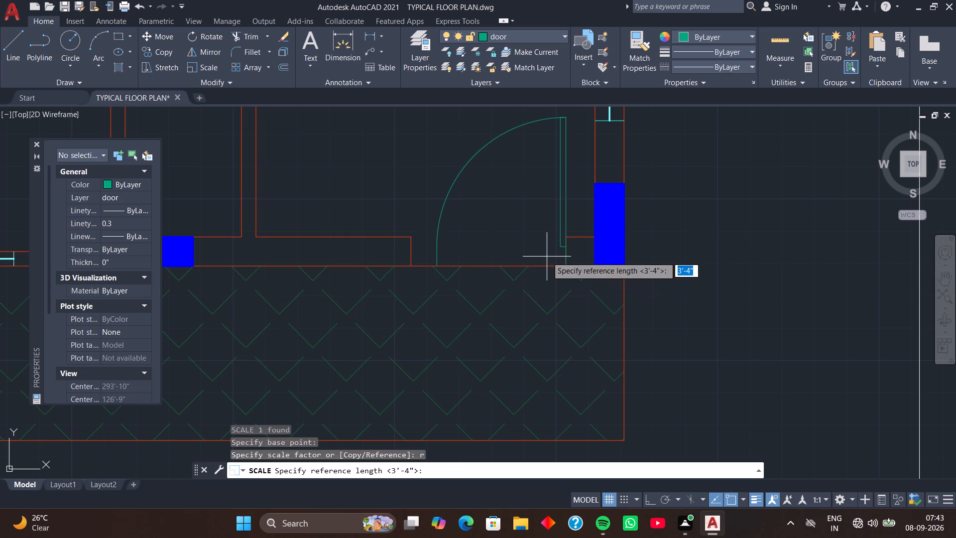
click(567, 263)
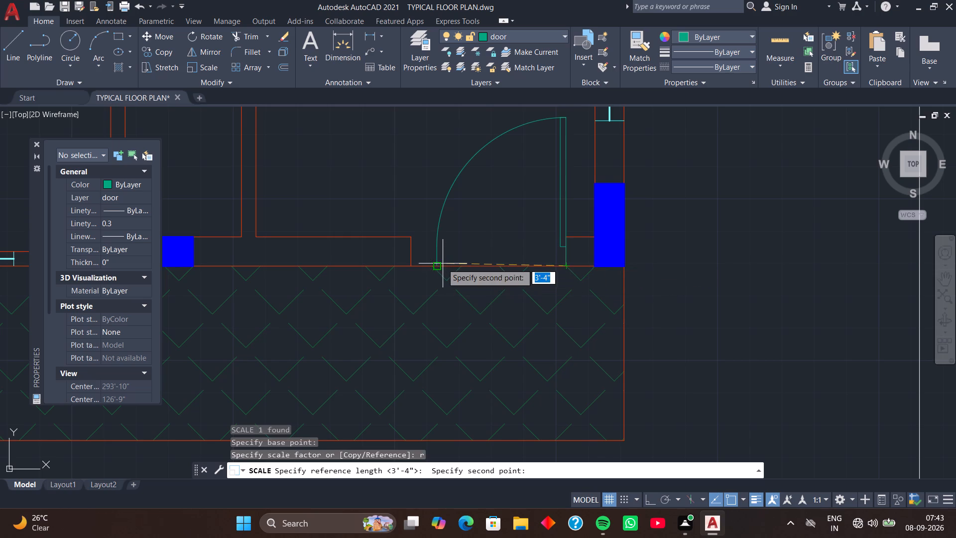
click(439, 265)
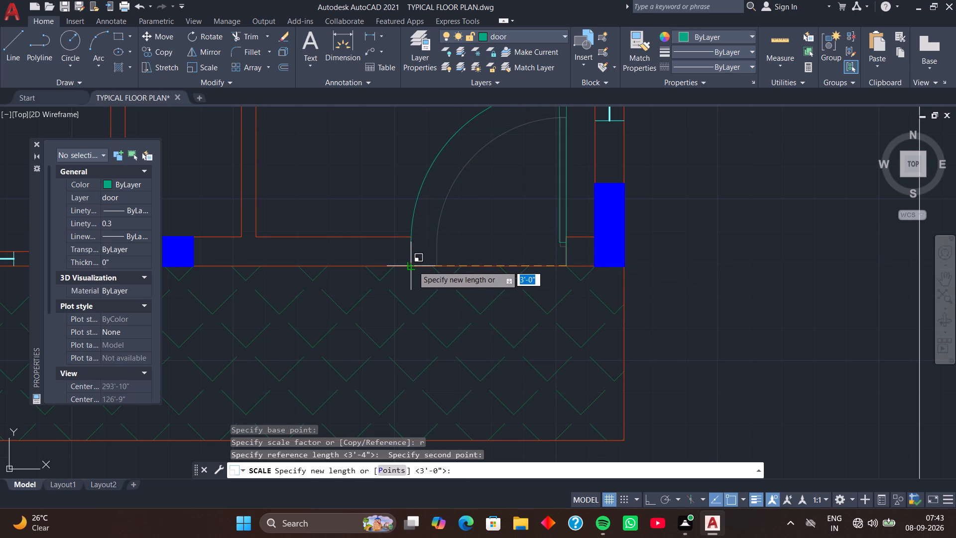
click(413, 266)
Hatch the small room with the inward-swinging door, just east of the corridor's south part, using the ANGLE pattern.
scroll(465, 241, down, 2)
middle_drag(469, 238, 464, 279)
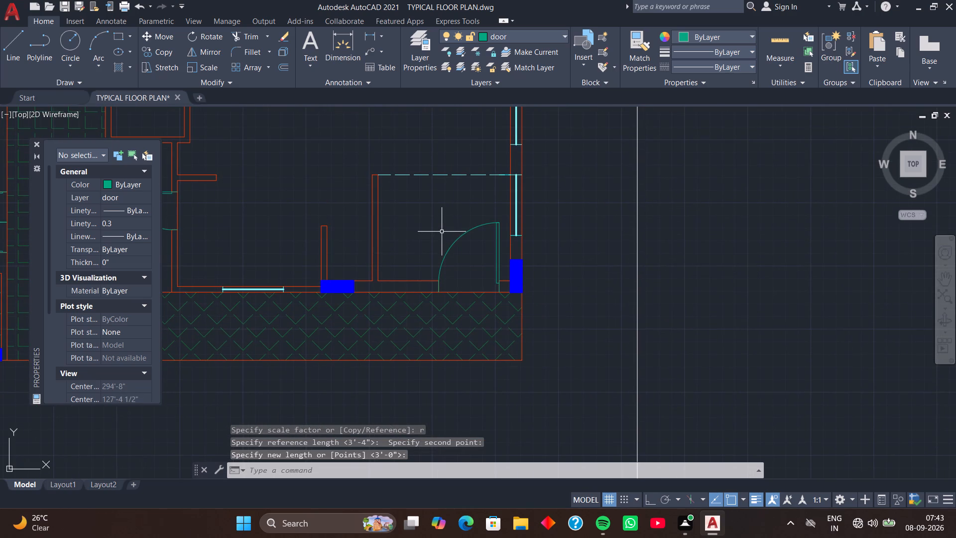
scroll(441, 232, down, 1)
middle_drag(426, 235, 453, 248)
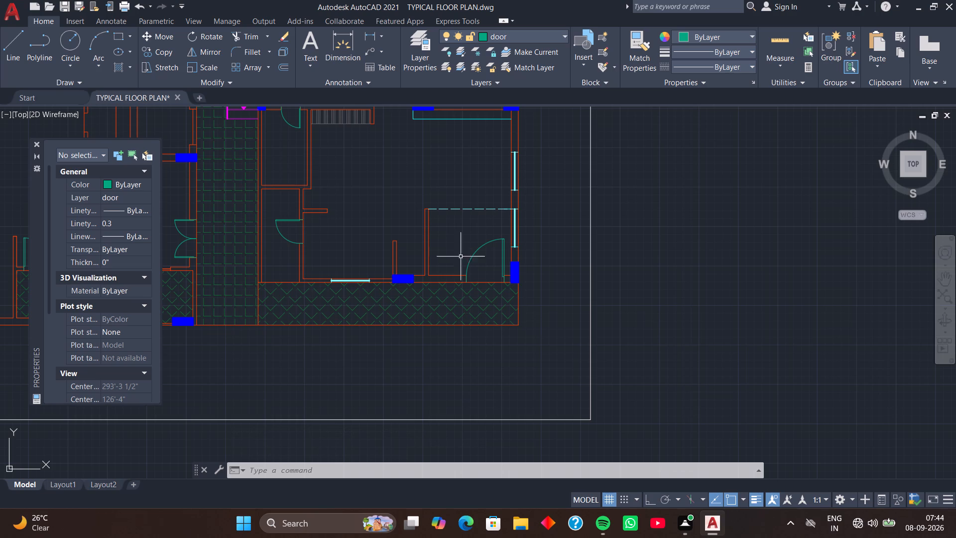
scroll(542, 292, down, 2)
middle_drag(572, 330, 675, 342)
middle_drag(589, 341, 625, 341)
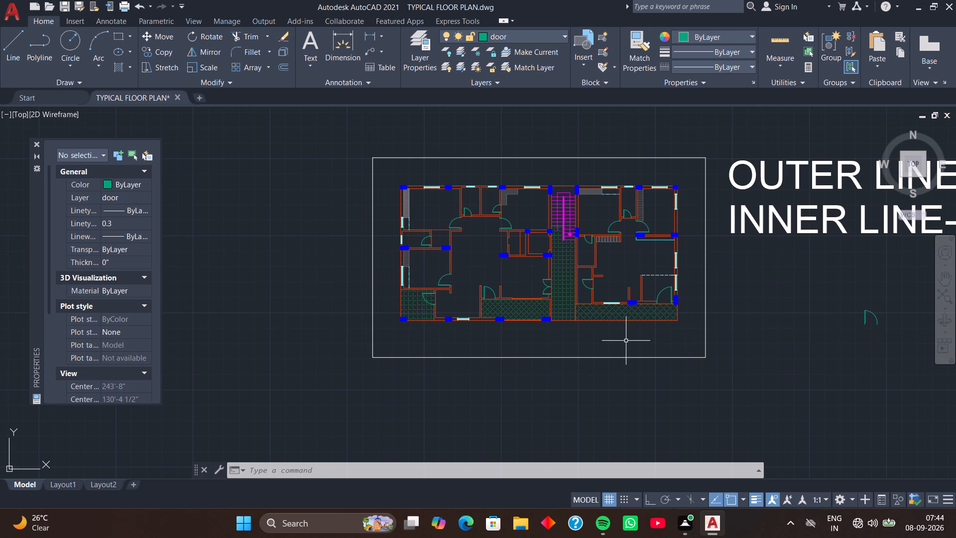
middle_drag(624, 323, 628, 354)
scroll(577, 338, up, 2)
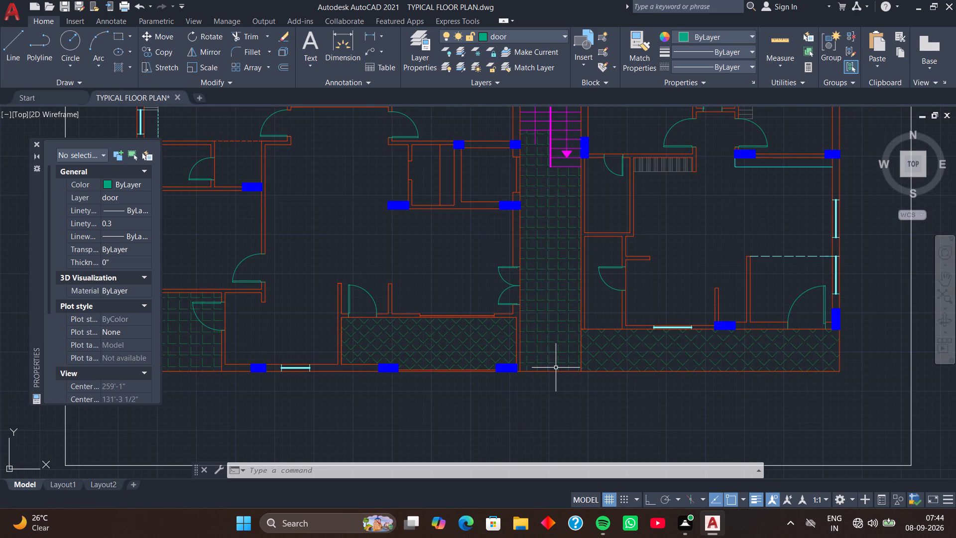
key(h)
key(space)
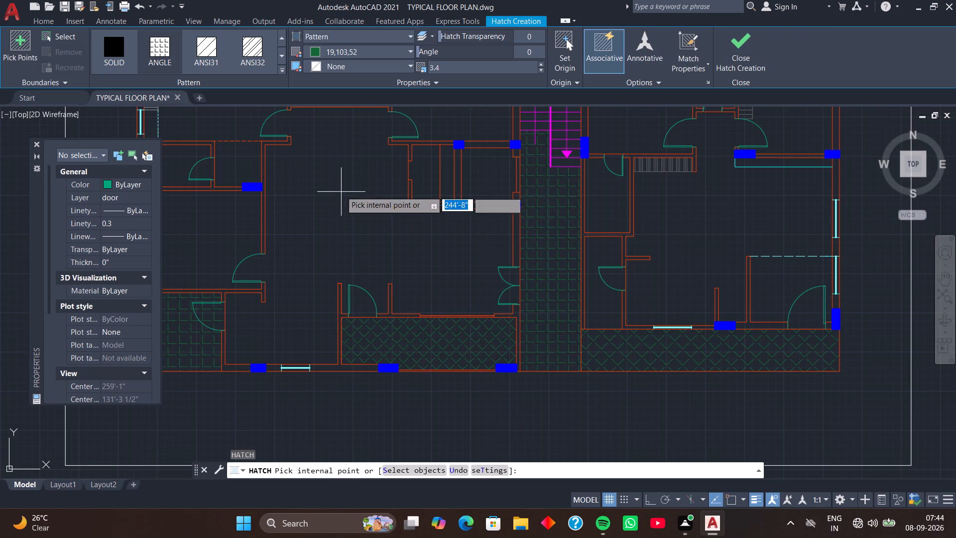
click(604, 309)
scroll(604, 309, up, 3)
scroll(604, 309, down, 2)
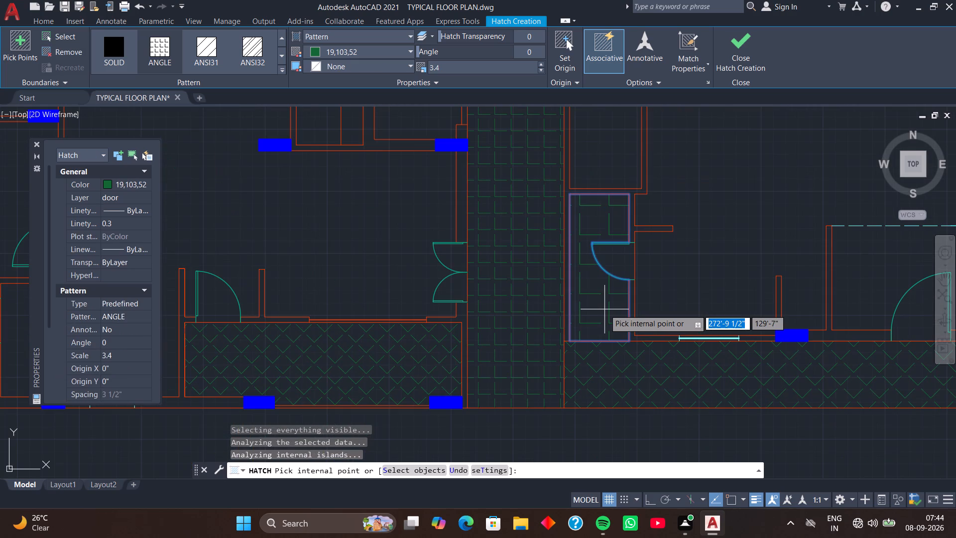
Set the new hatch's angle to 45 and its scale to 1.5, and finish the hatch.
click(540, 52)
click(540, 50)
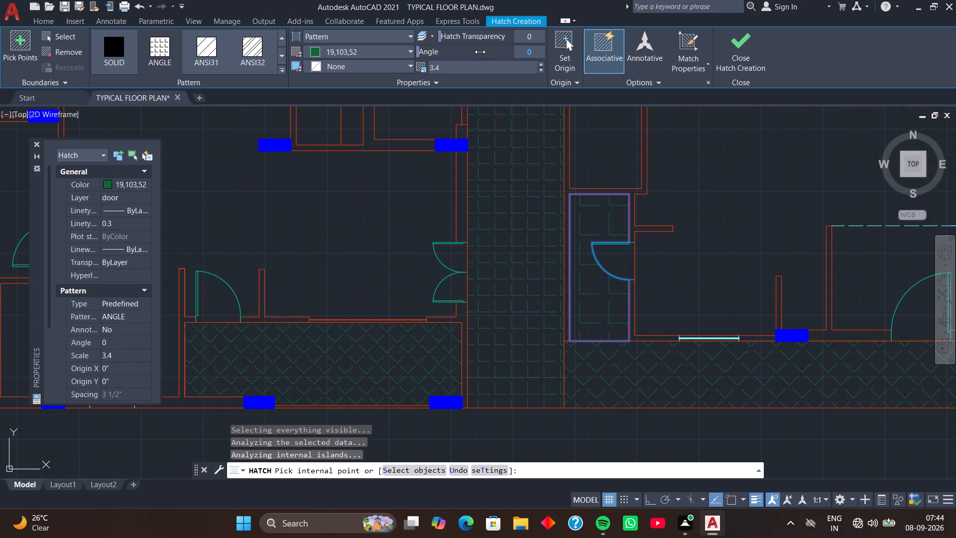
text(45)
key(Return)
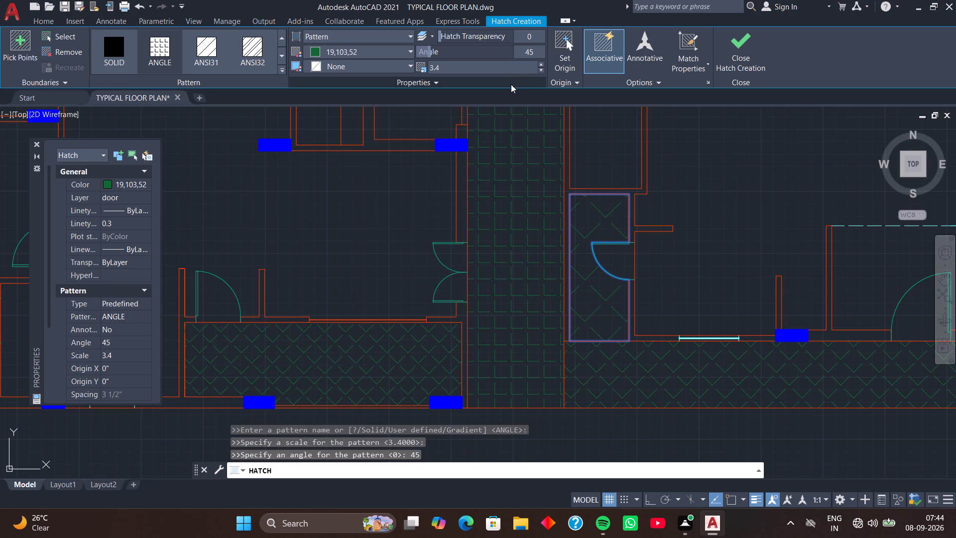
click(540, 70)
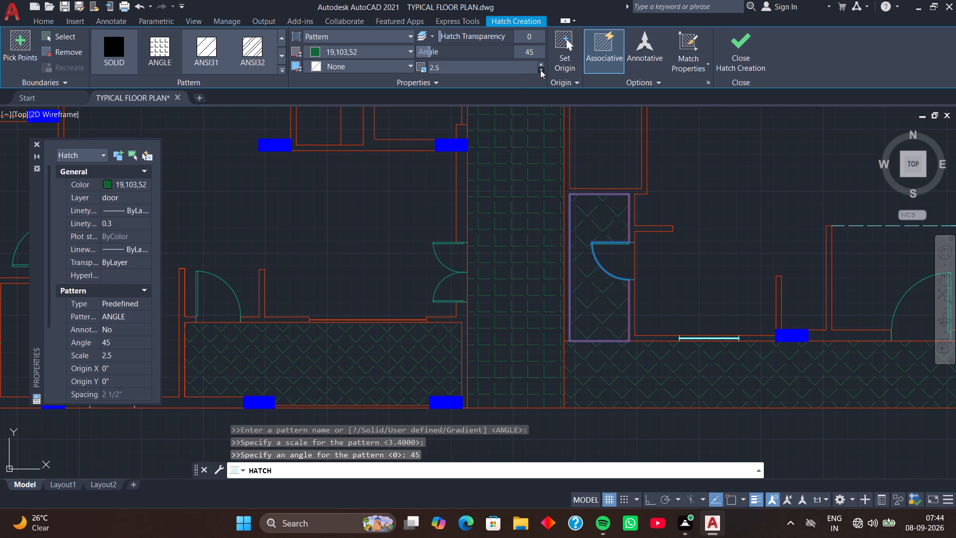
click(540, 70)
click(540, 70)
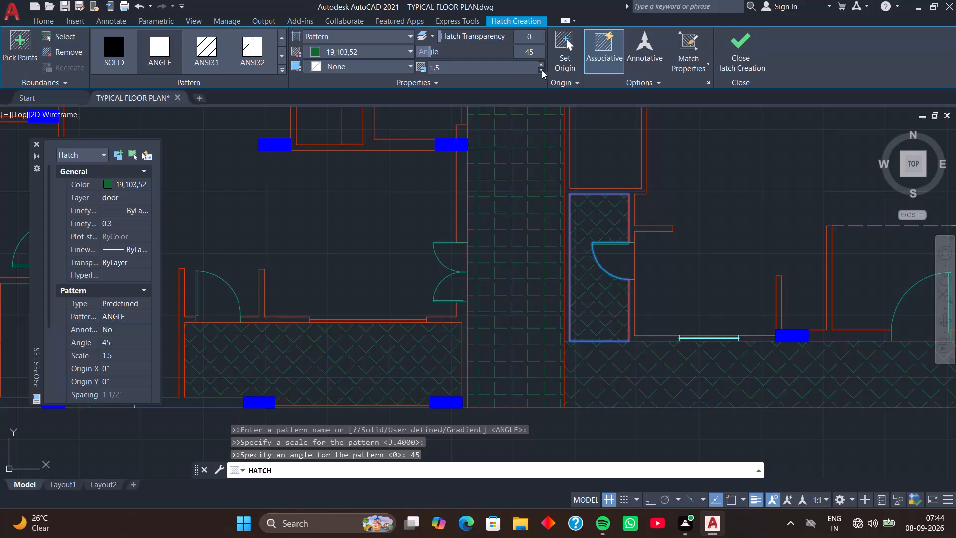
click(744, 38)
Draw a horizontal line closing the shallow niche beside the southwest hatched room, from the door's north jamb to the wall stub's lower corner.
scroll(700, 182, down, 2)
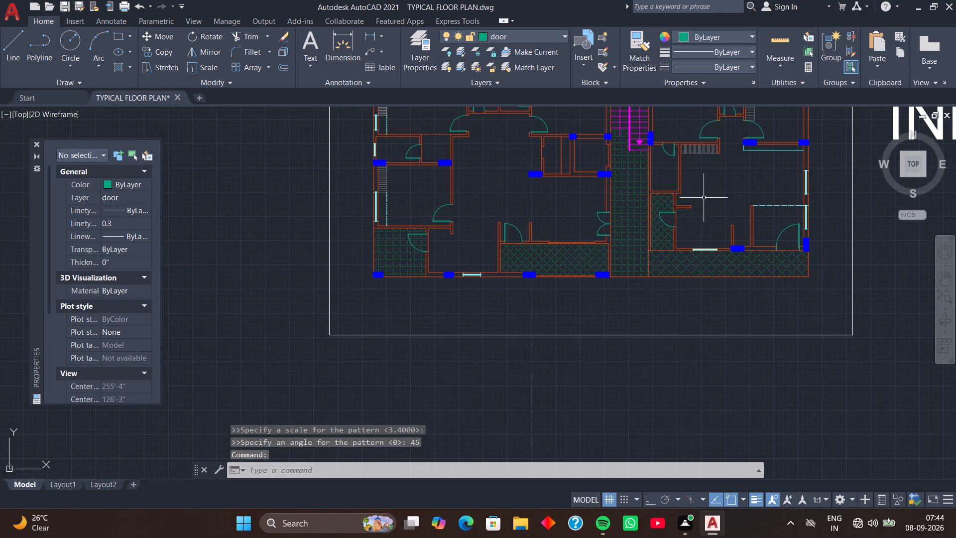
middle_drag(617, 224, 561, 247)
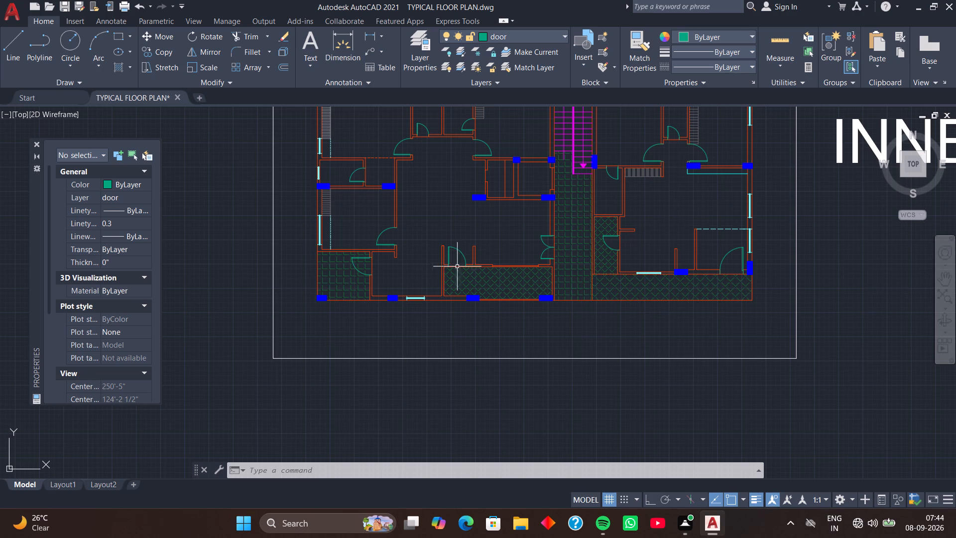
middle_drag(402, 269, 528, 281)
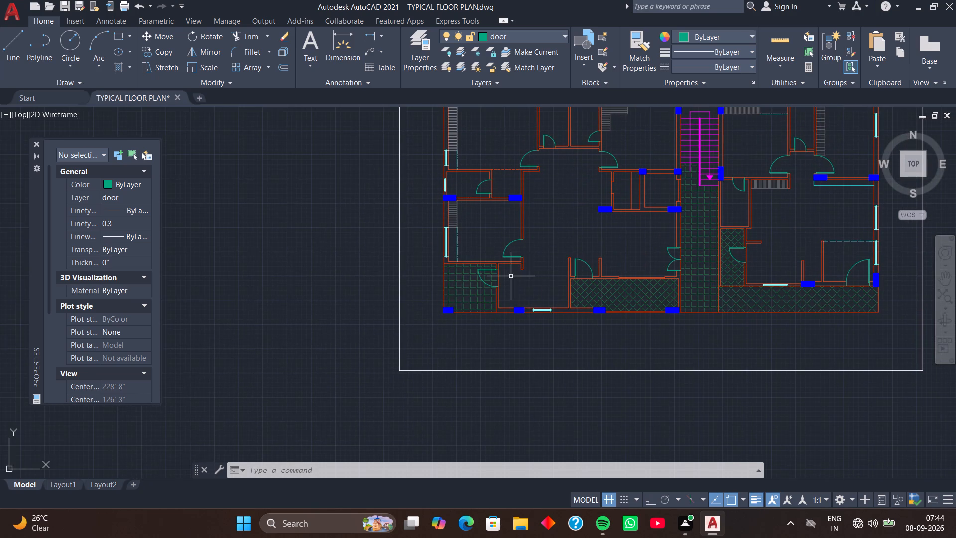
scroll(511, 276, up, 3)
middle_drag(513, 271, 536, 283)
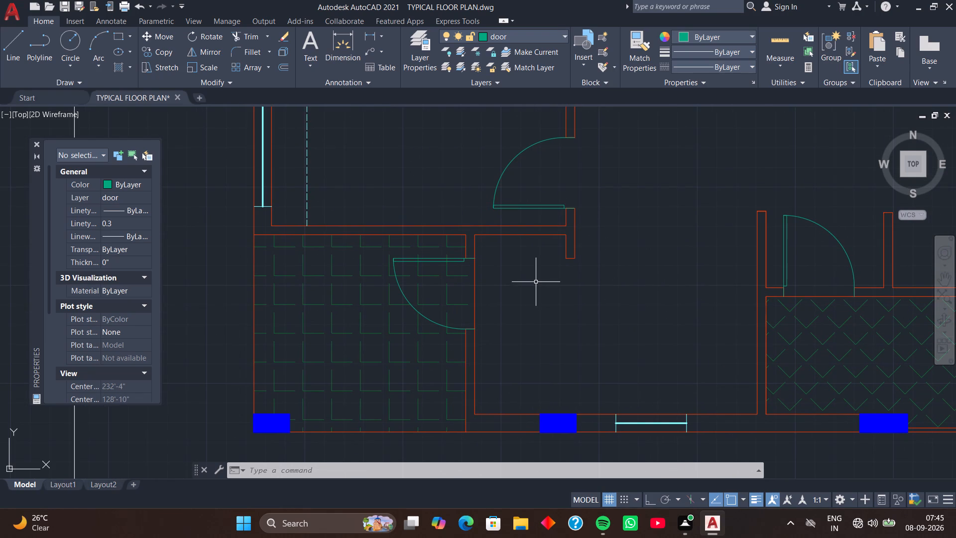
text(l)
key(space)
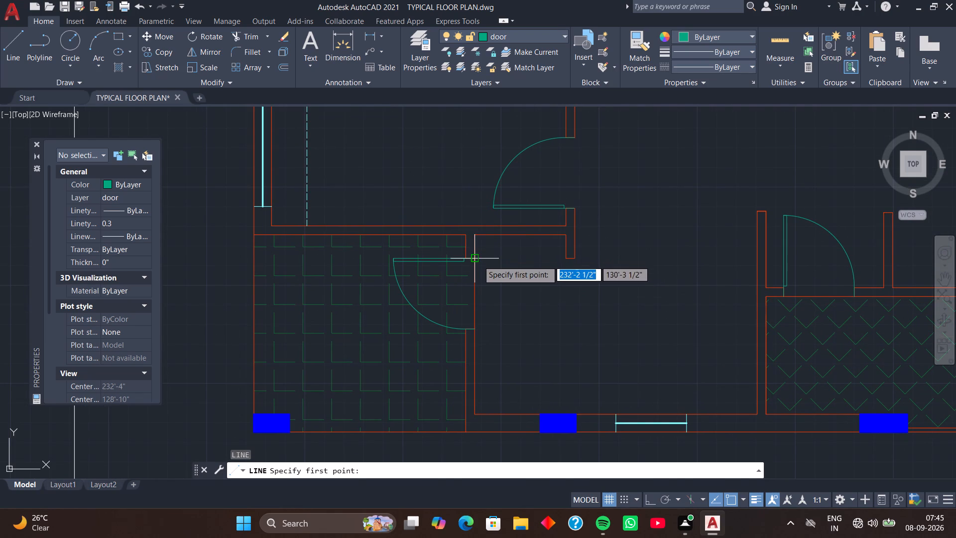
click(478, 261)
click(565, 259)
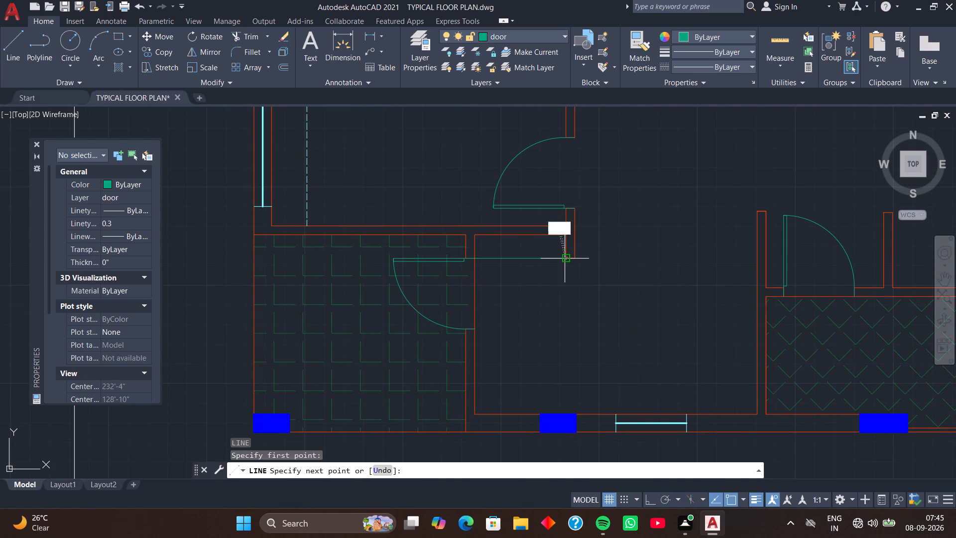
key(space)
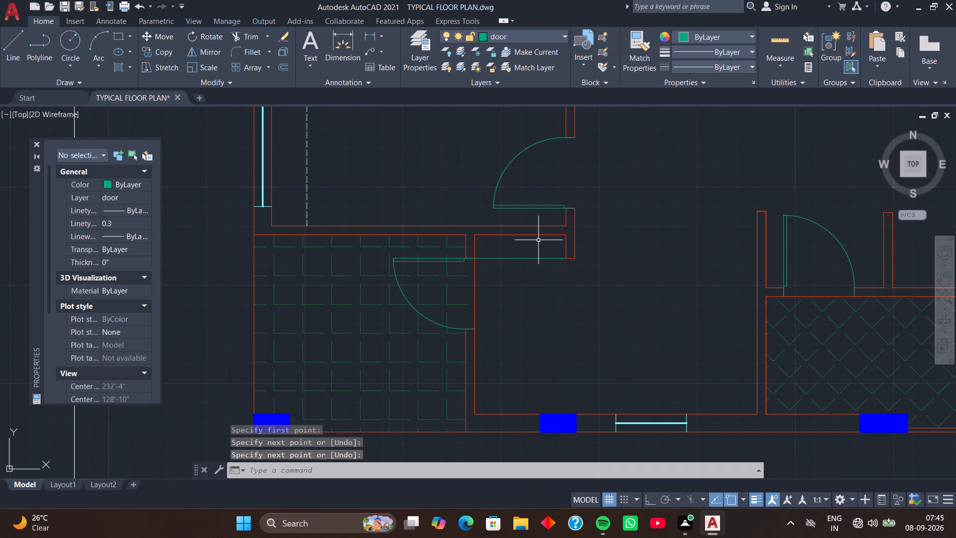
Hatch the closed niche with the GOST_GROUND pattern.
key(h)
key(space)
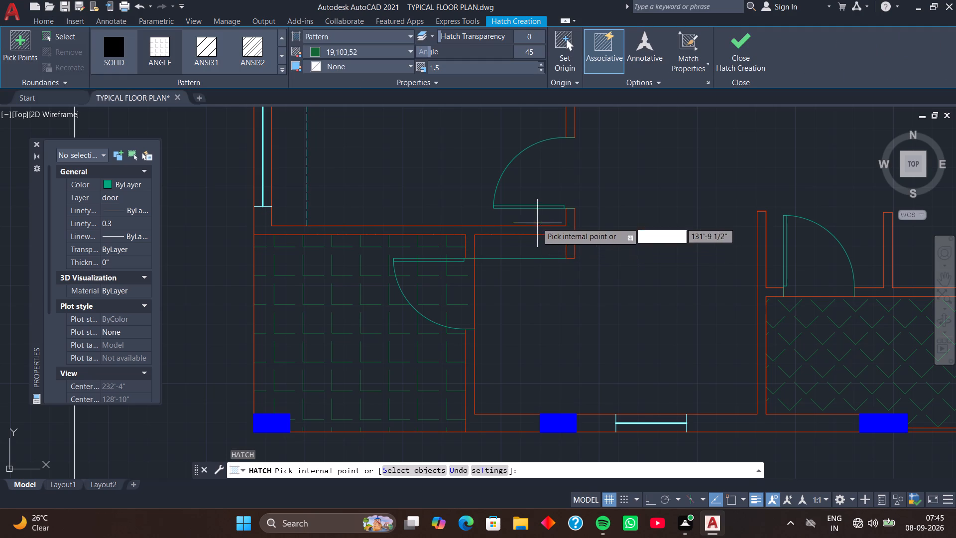
click(279, 55)
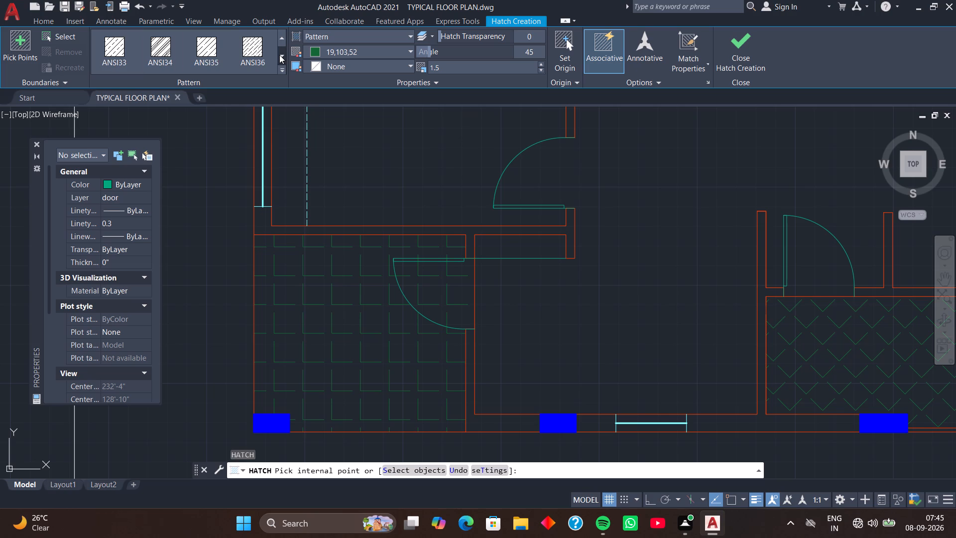
click(279, 55)
triple_click(279, 55)
click(279, 55)
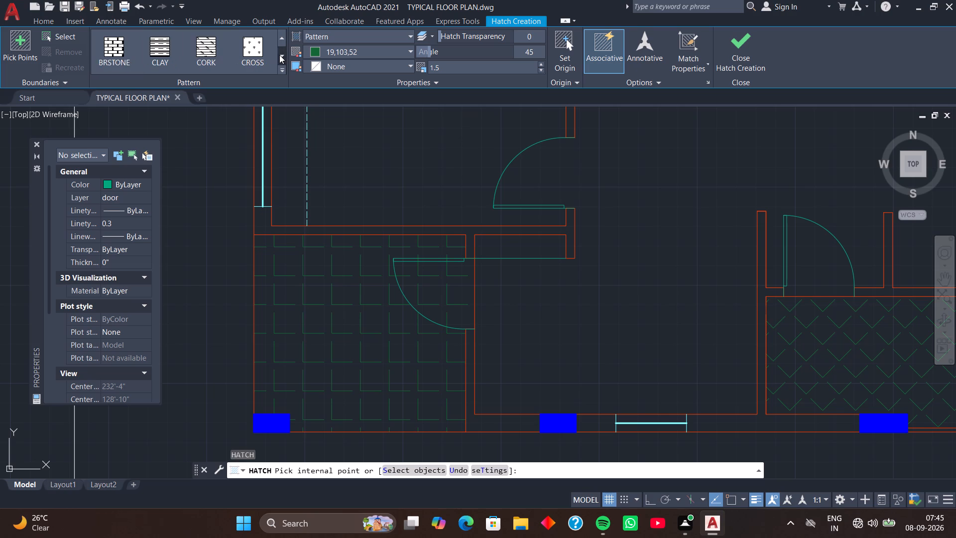
click(279, 55)
click(279, 55)
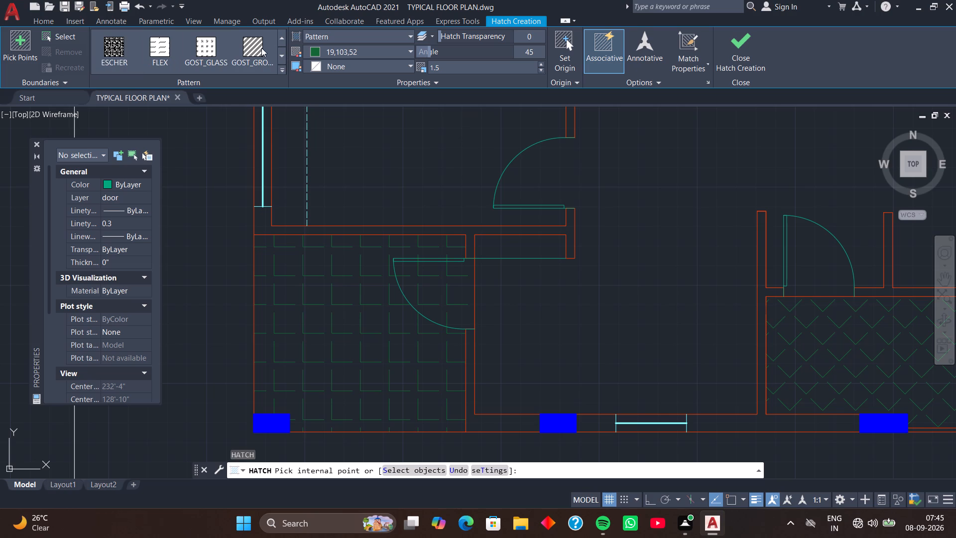
click(255, 47)
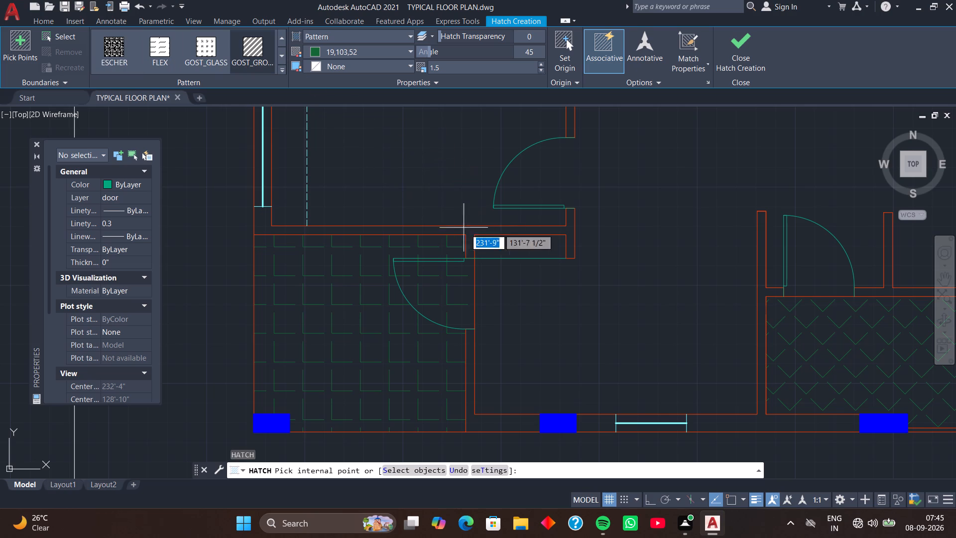
click(516, 244)
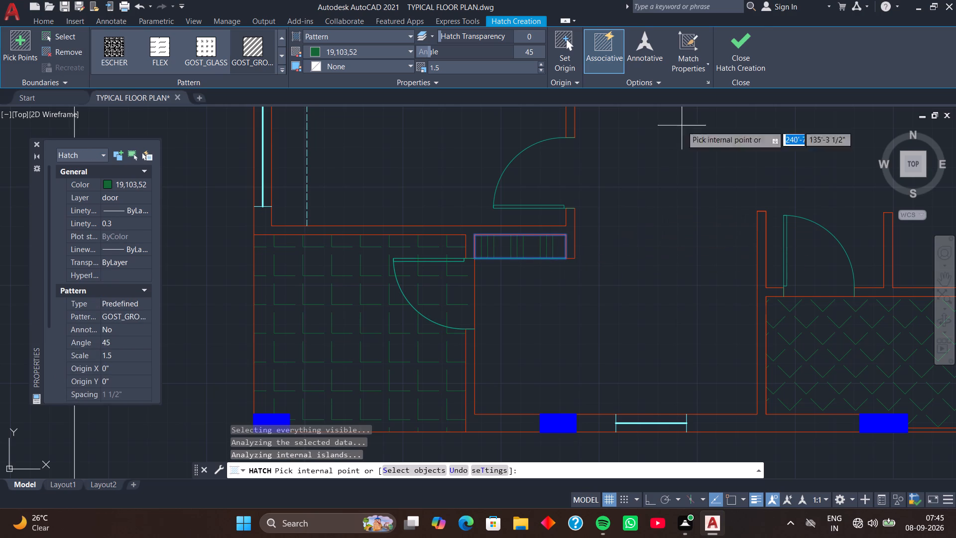
click(736, 38)
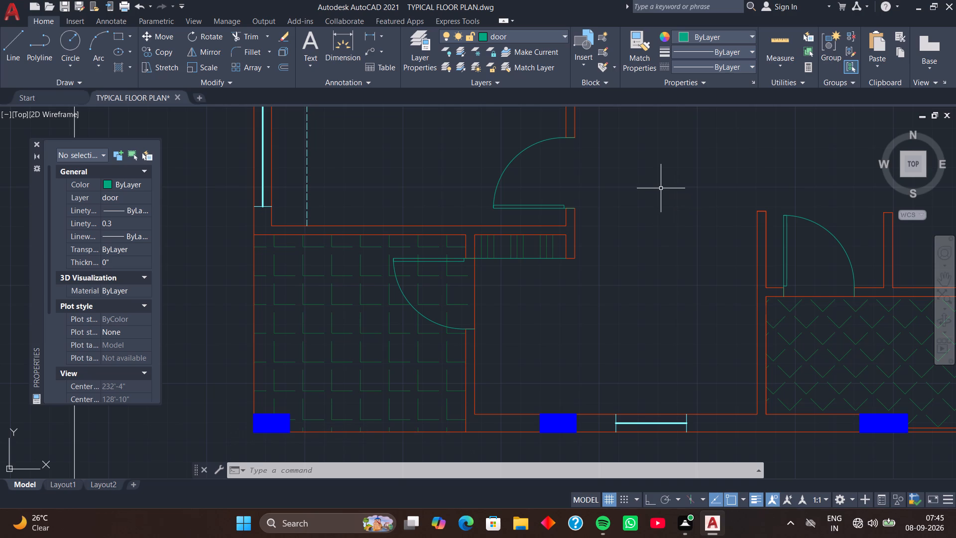
Open the AUTOCAD_Library drawing from Downloads, ticking Always perform my current choice before closing the Missing SHX Files dialog.
scroll(651, 201, down, 2)
middle_drag(651, 201, 658, 351)
middle_drag(587, 214, 574, 299)
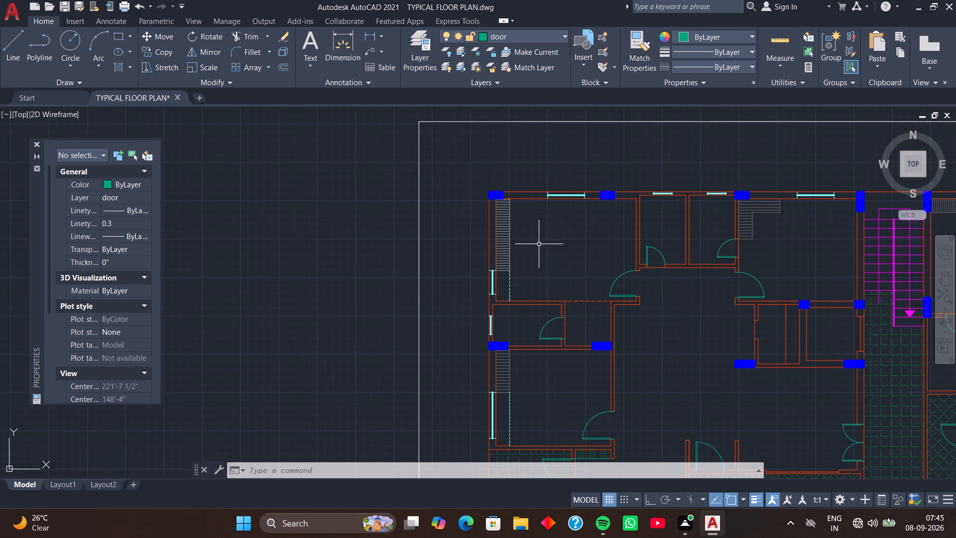
click(8, 14)
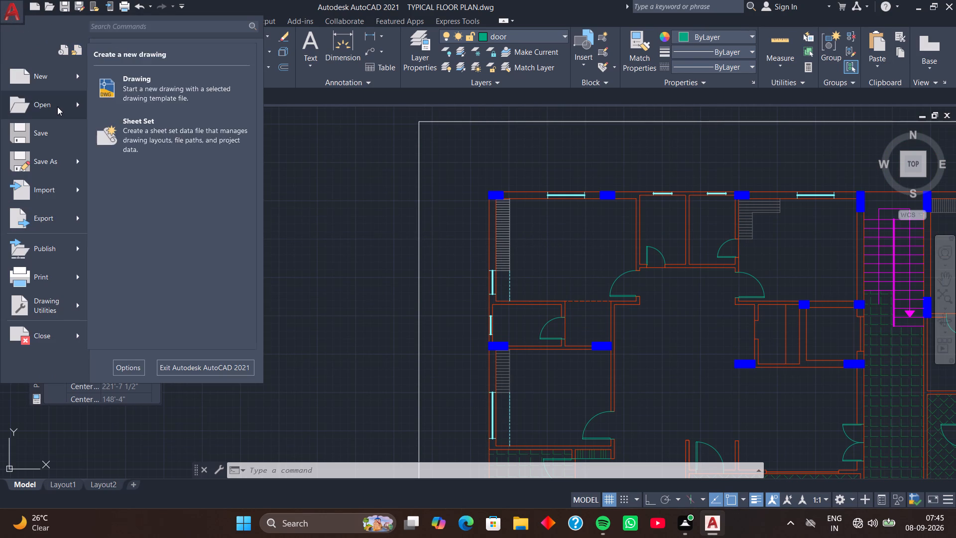
click(163, 91)
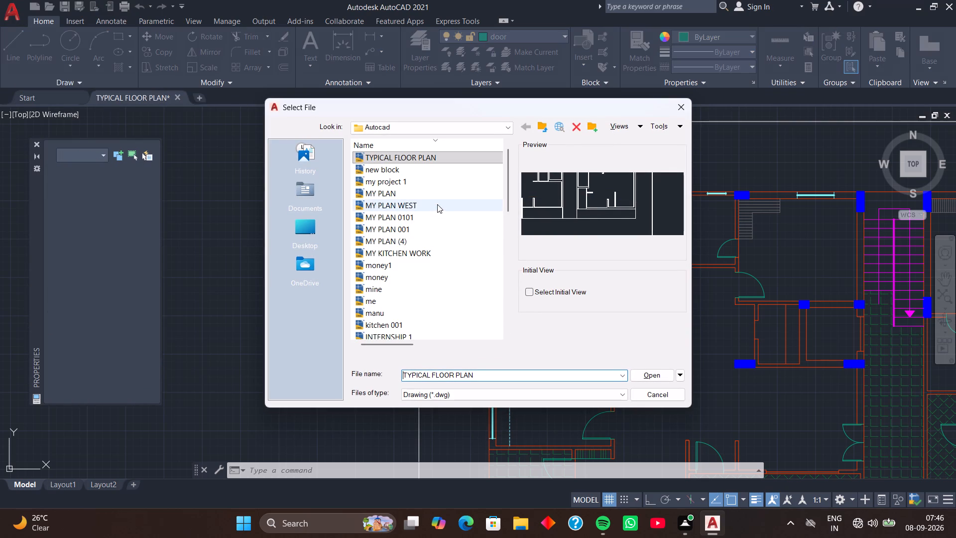
click(299, 232)
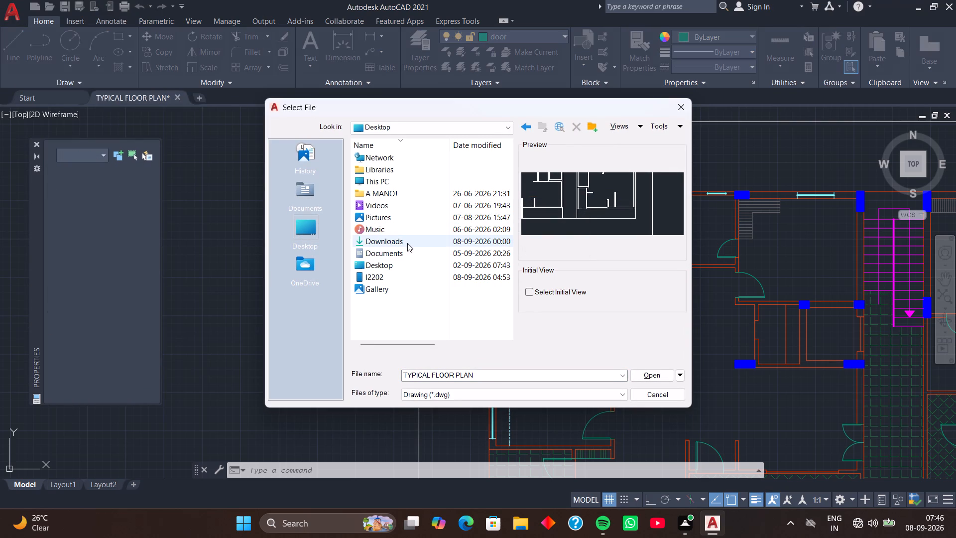
click(407, 243)
double_click(407, 243)
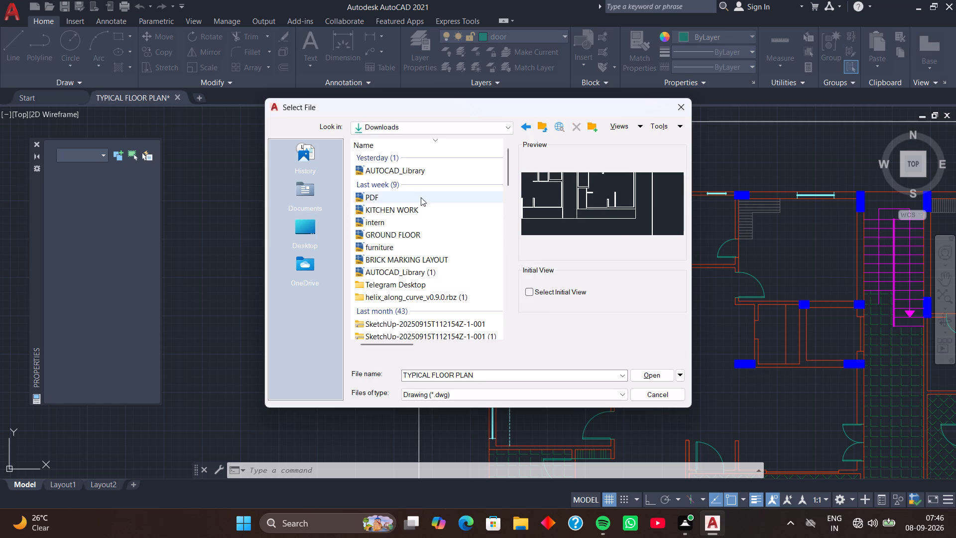
click(426, 168)
click(655, 371)
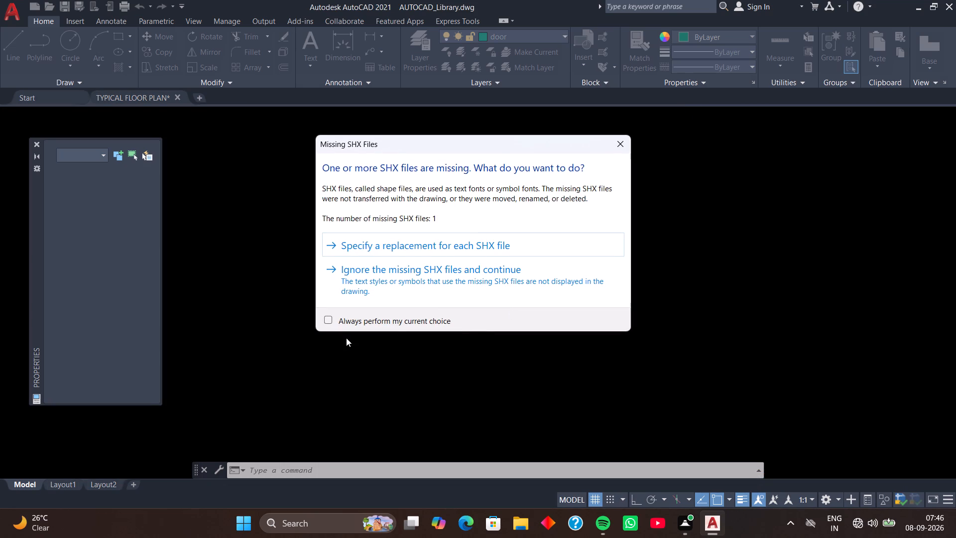
click(329, 323)
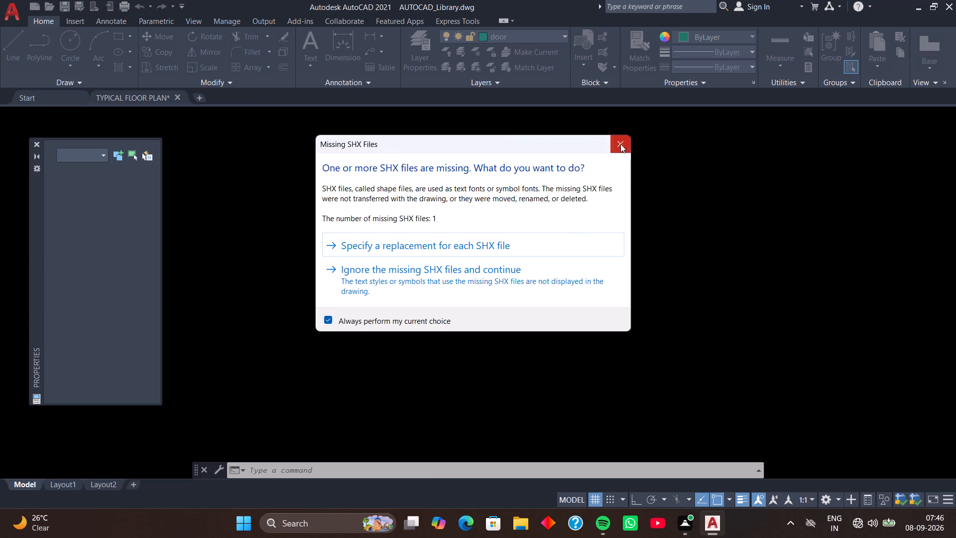
click(620, 144)
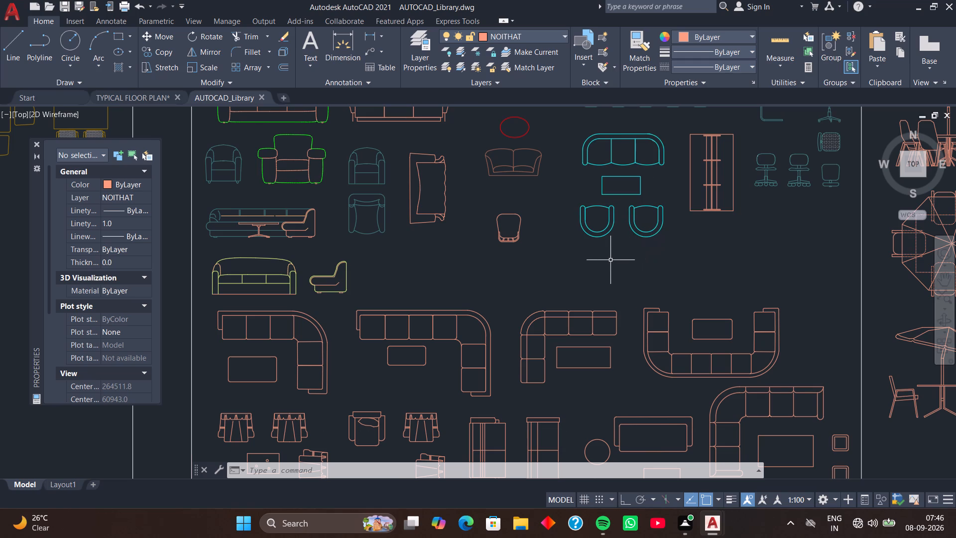
Select the double bed with the diamond-patterned cover and two bedside lamps in the library's BED section.
scroll(606, 257, down, 3)
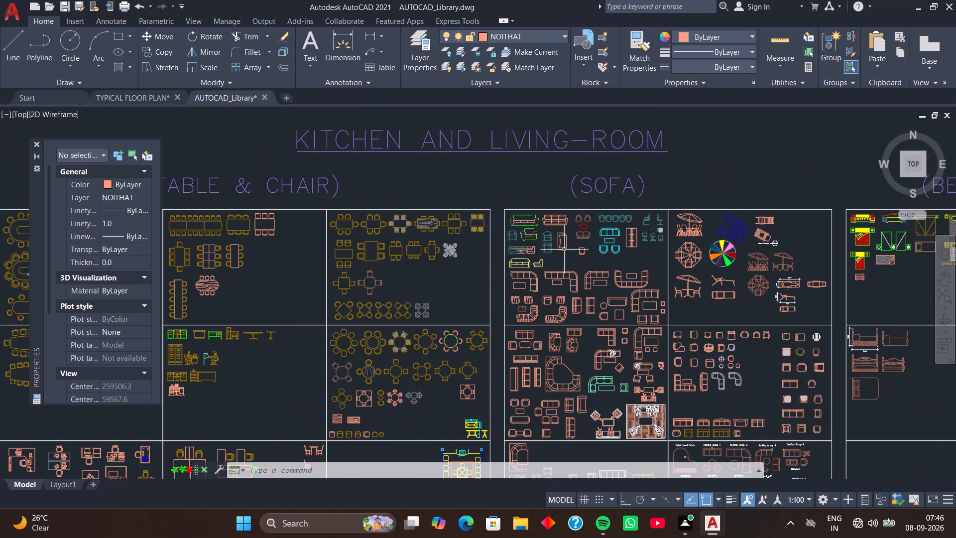
scroll(432, 278, down, 1)
middle_drag(510, 157, 430, 315)
middle_drag(659, 395, 617, 221)
scroll(630, 255, up, 3)
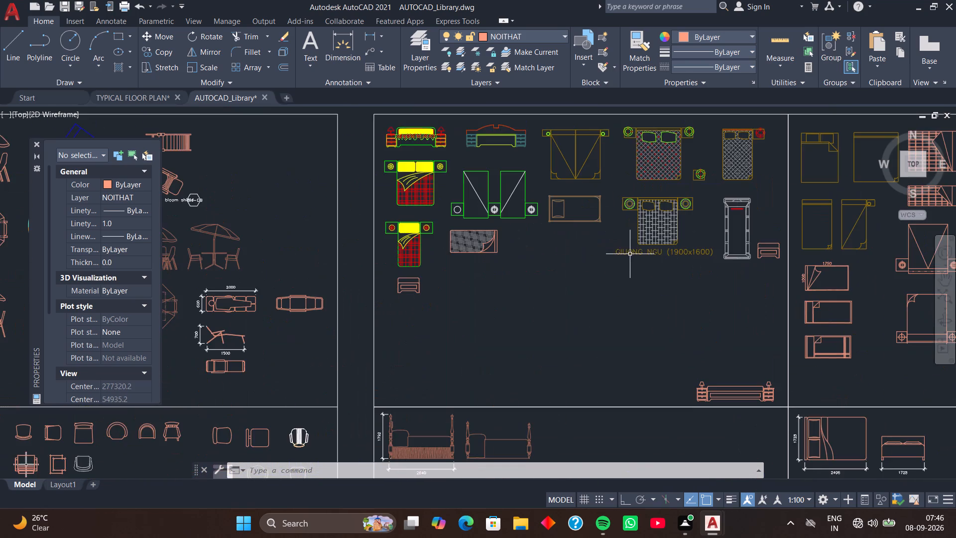
middle_drag(600, 259, 590, 311)
scroll(590, 306, up, 1)
scroll(593, 320, down, 1)
middle_drag(593, 320, 576, 325)
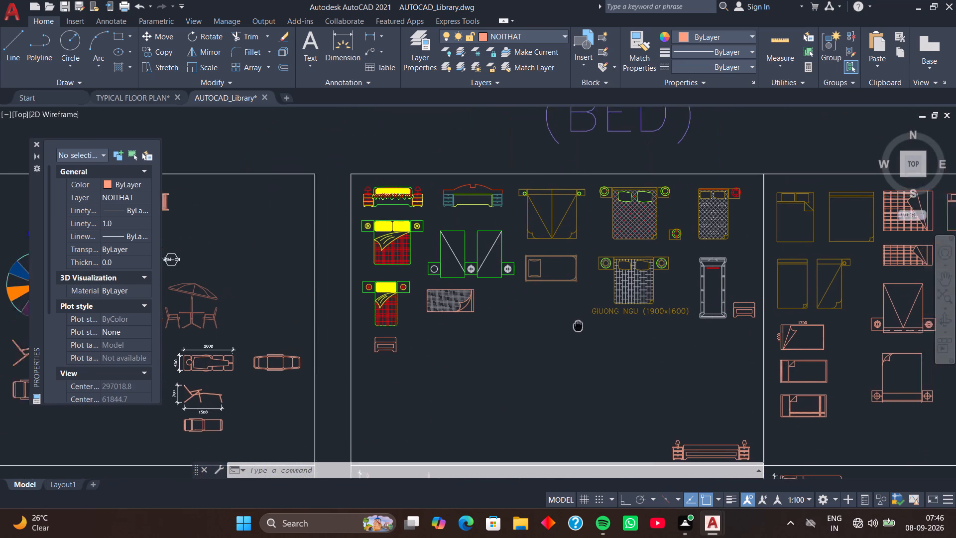
middle_drag(576, 325, 531, 340)
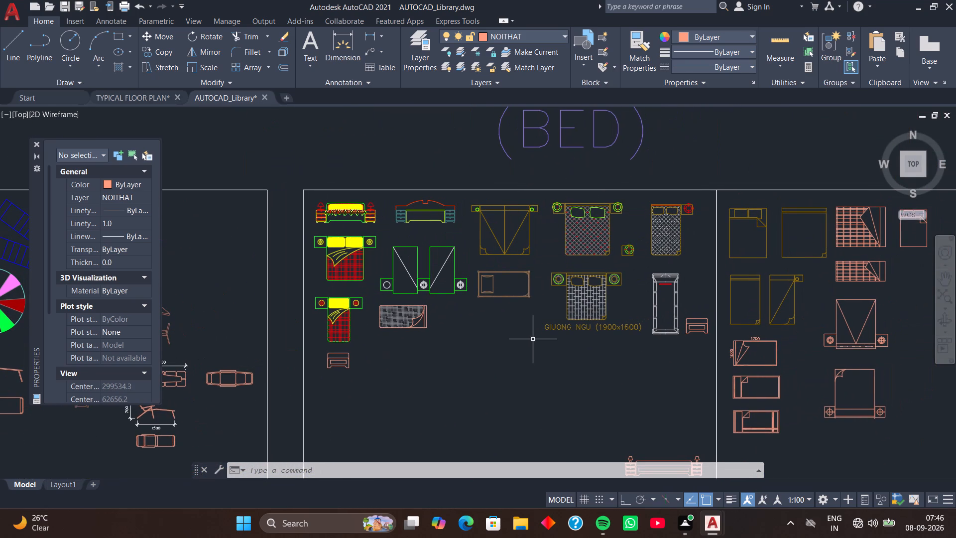
click(588, 239)
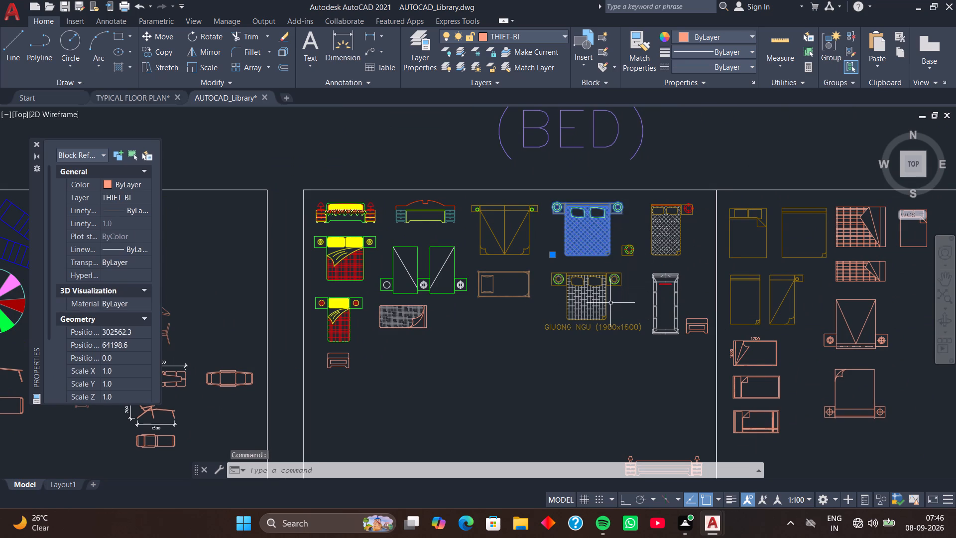
Add a plan-view toilet from the upper cell of the TOILET section to the selection.
scroll(565, 338, down, 2)
middle_drag(513, 385, 565, 330)
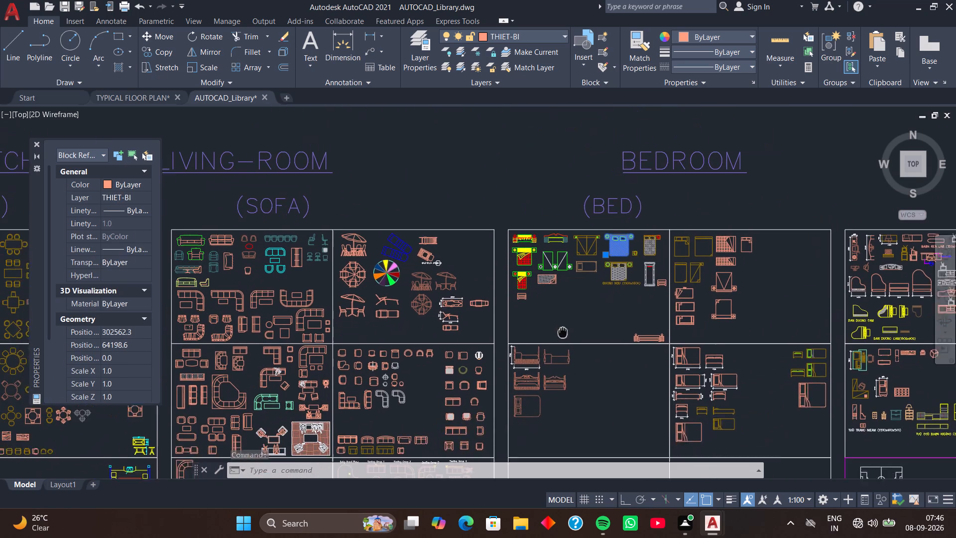
middle_drag(565, 330, 575, 325)
middle_drag(442, 386, 631, 367)
middle_drag(491, 348, 557, 282)
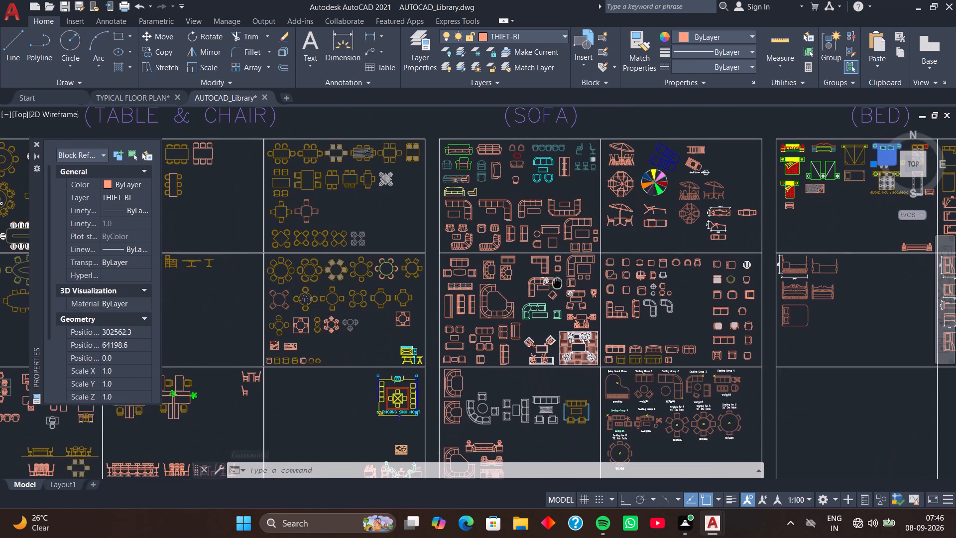
middle_drag(557, 282, 557, 281)
middle_drag(686, 343, 573, 283)
scroll(574, 289, down, 1)
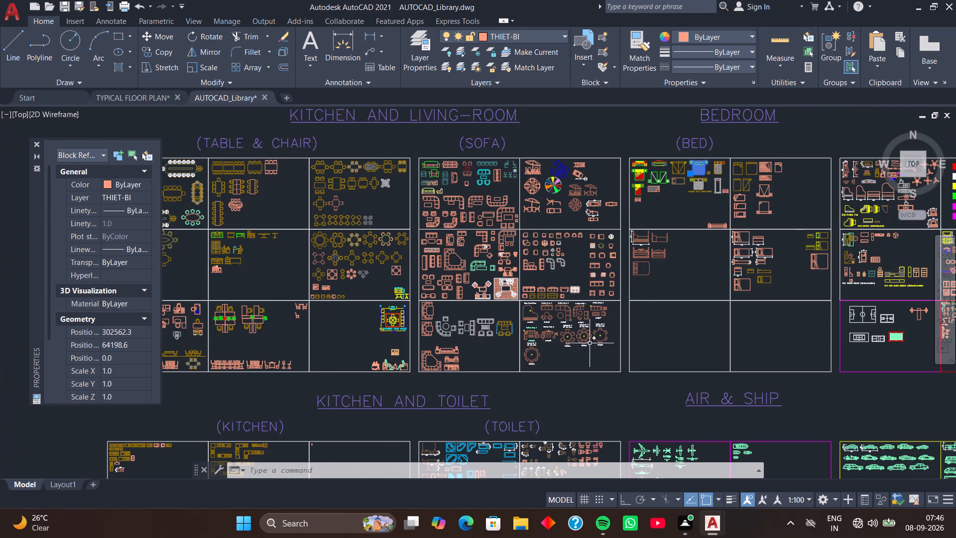
middle_drag(558, 381, 609, 256)
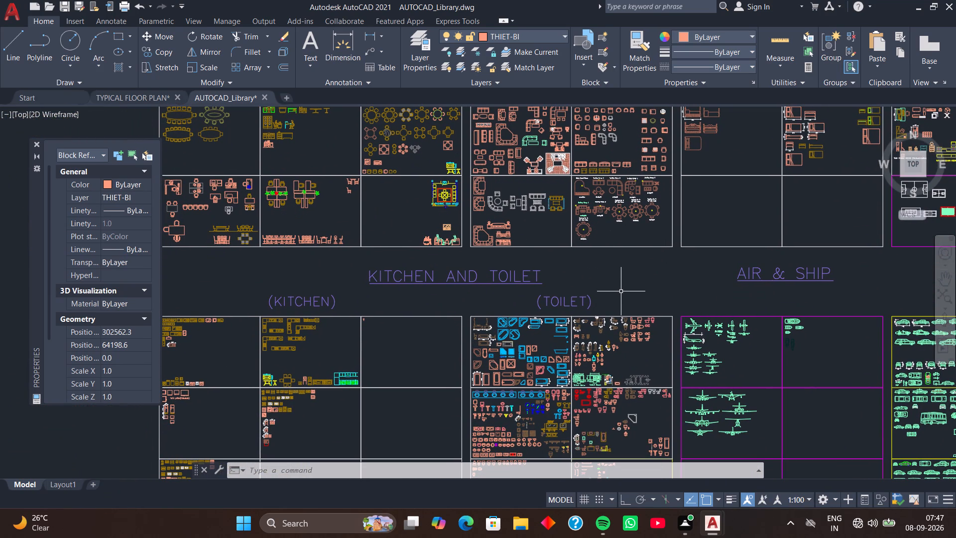
middle_drag(621, 294, 641, 214)
scroll(642, 279, up, 2)
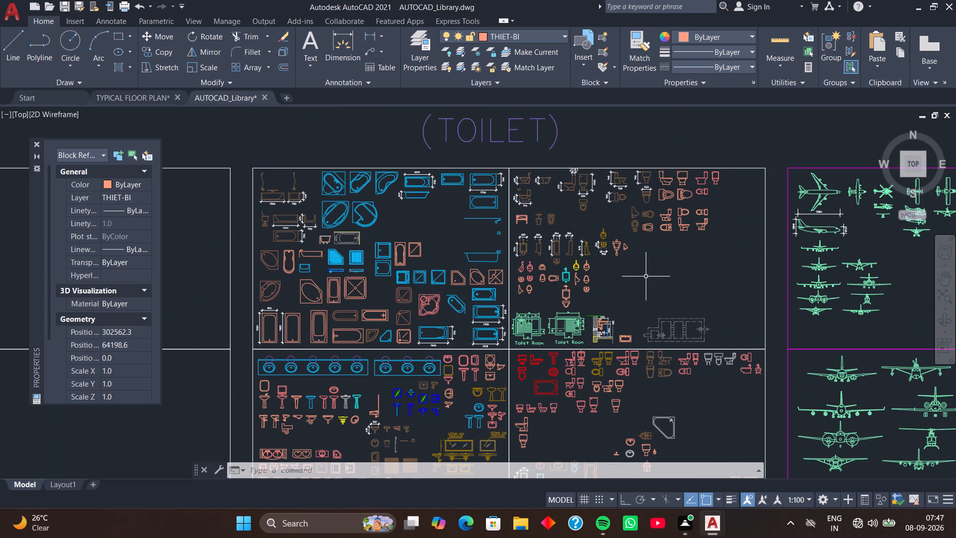
scroll(643, 222, up, 2)
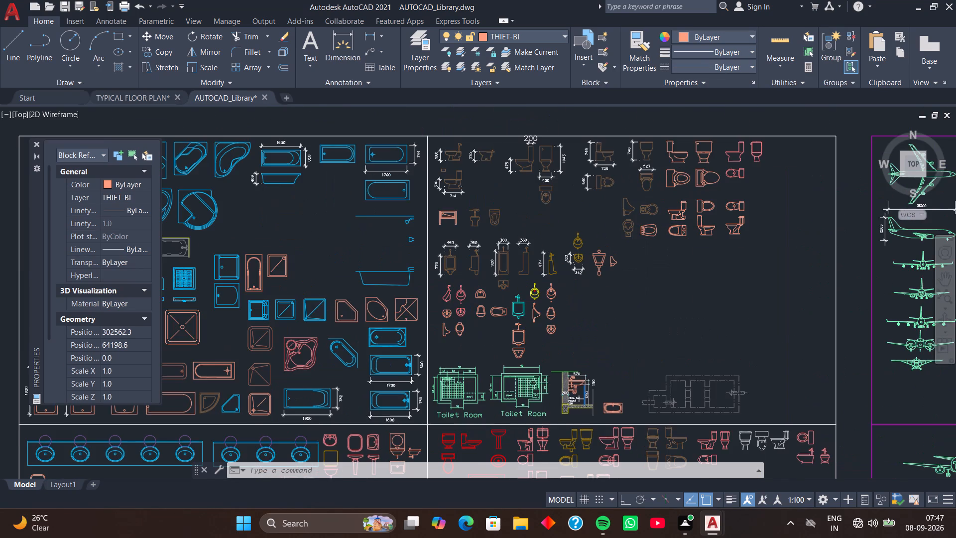
middle_drag(681, 186, 662, 262)
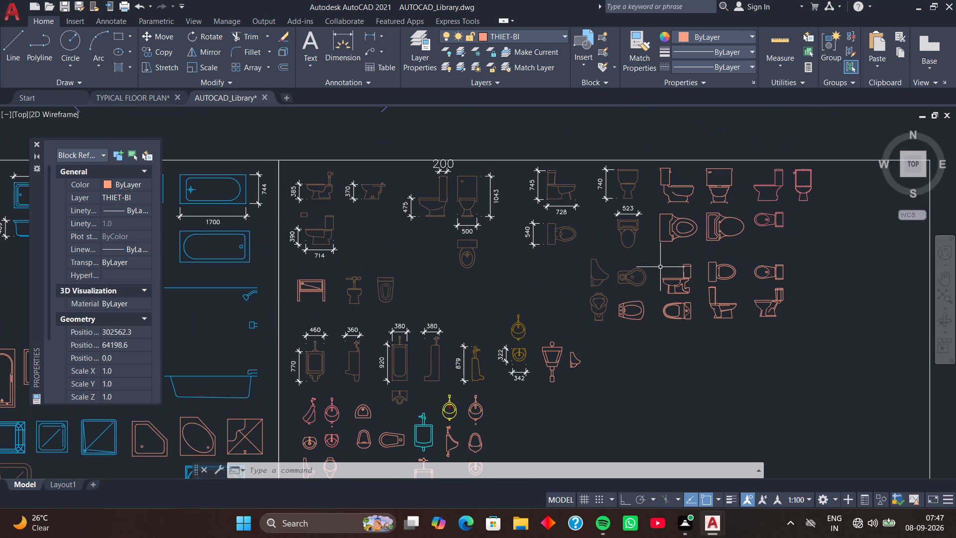
click(711, 261)
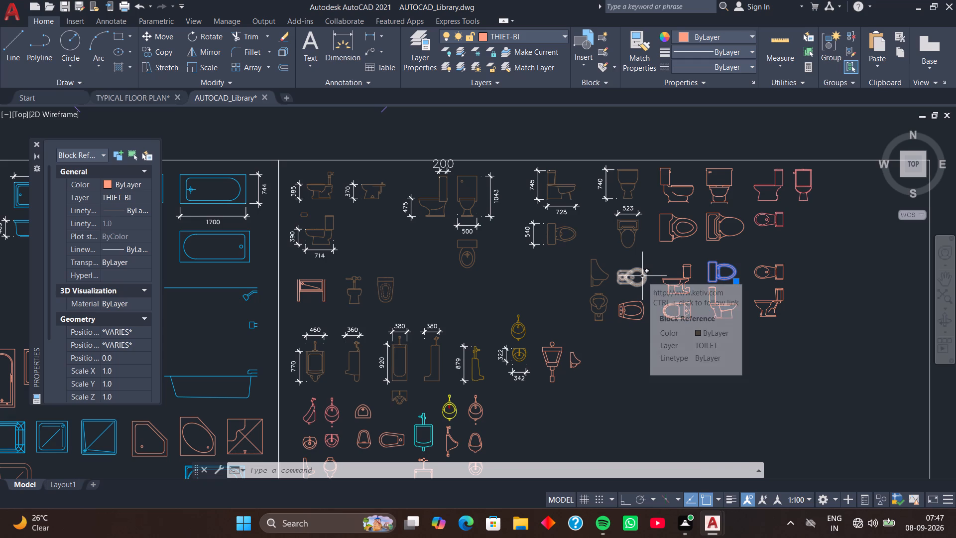
Add the small rectangular basin beside the washbasin section detail in the TOILET section to the selection.
scroll(642, 276, down, 1)
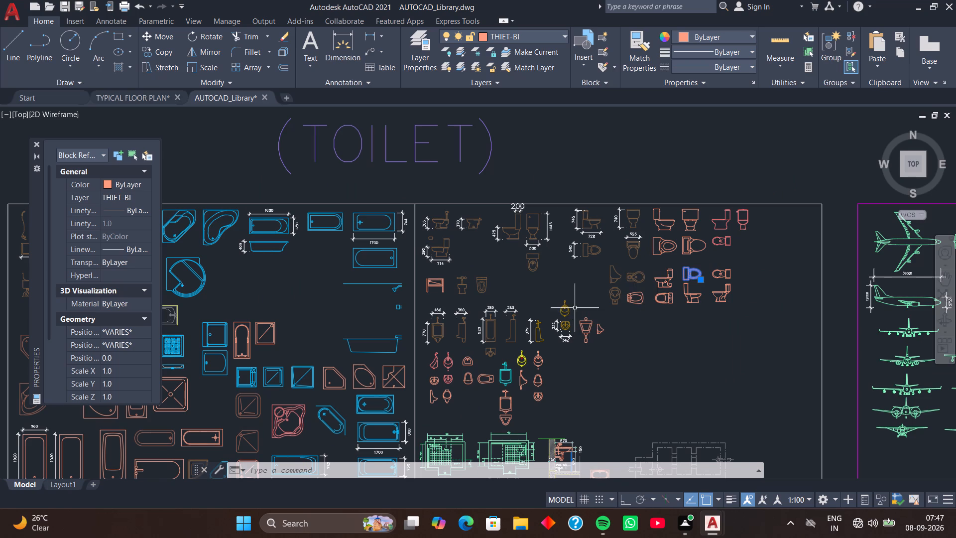
scroll(588, 313, up, 3)
scroll(576, 308, down, 3)
middle_drag(577, 375, 650, 344)
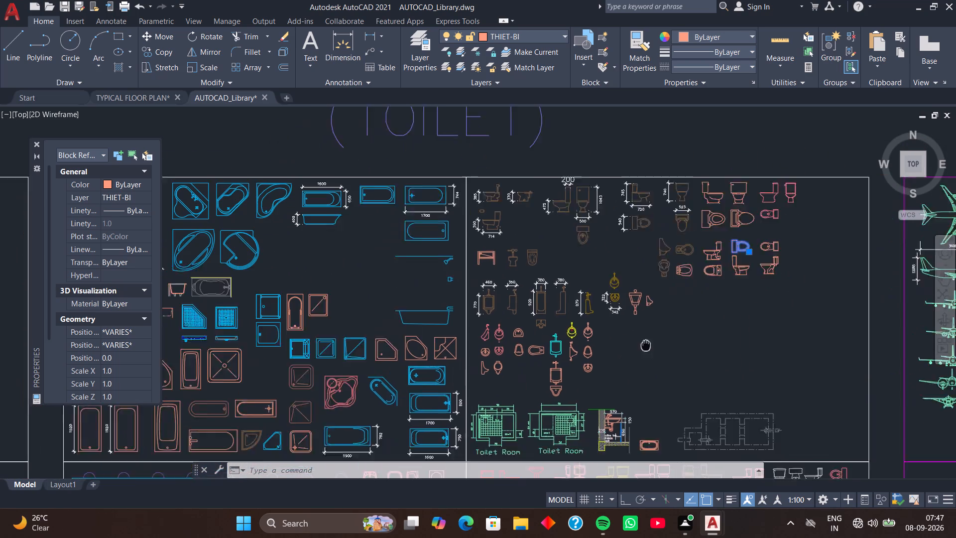
middle_drag(650, 344, 685, 314)
scroll(572, 344, up, 1)
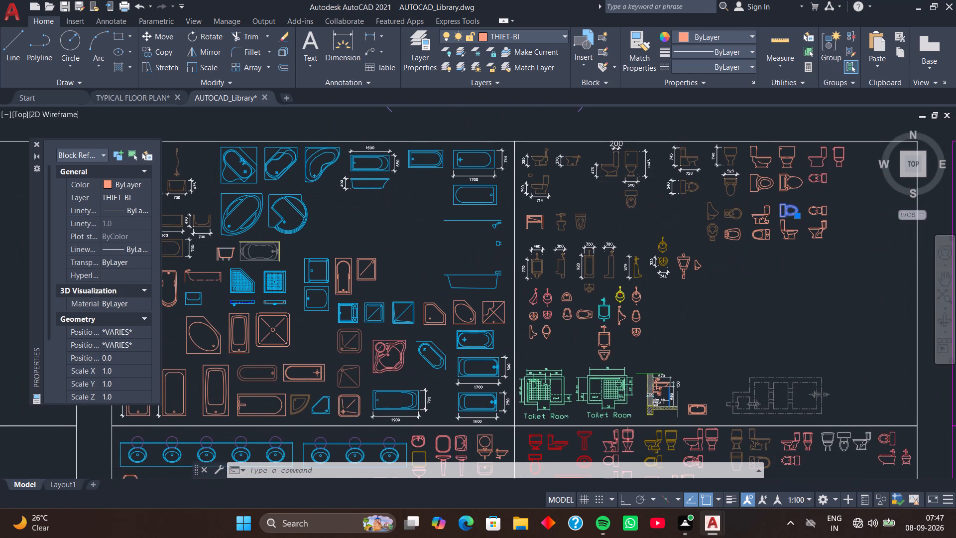
scroll(572, 344, down, 1)
middle_drag(679, 409, 621, 332)
scroll(624, 333, up, 3)
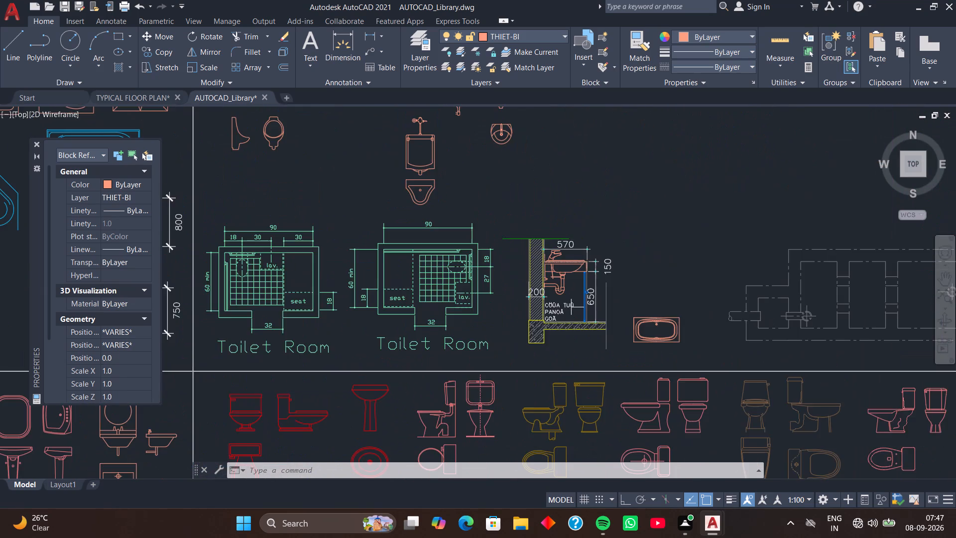
click(652, 344)
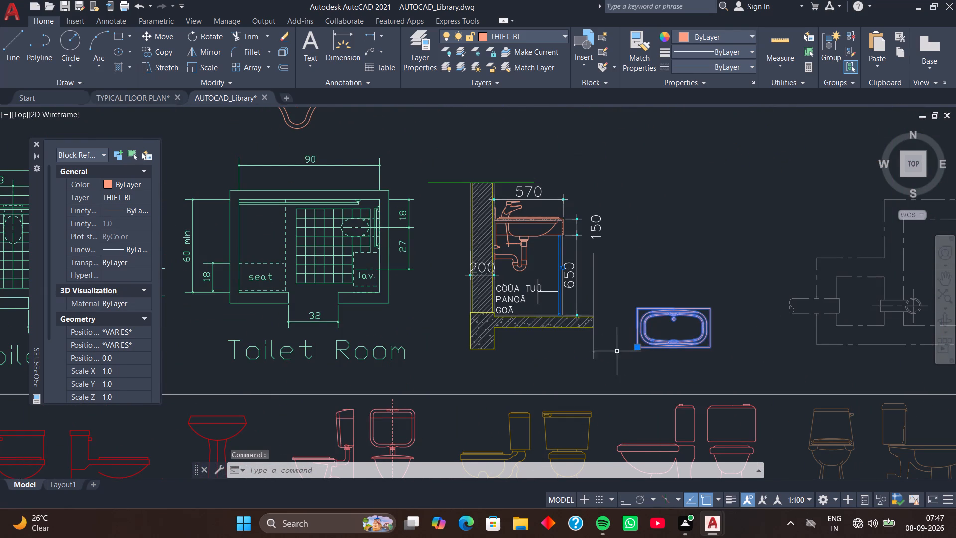
Look through the library's KITCHEN, TABLE & CHAIR and SOFA sections for further furniture blocks.
scroll(607, 352, down, 2)
middle_drag(595, 374, 650, 319)
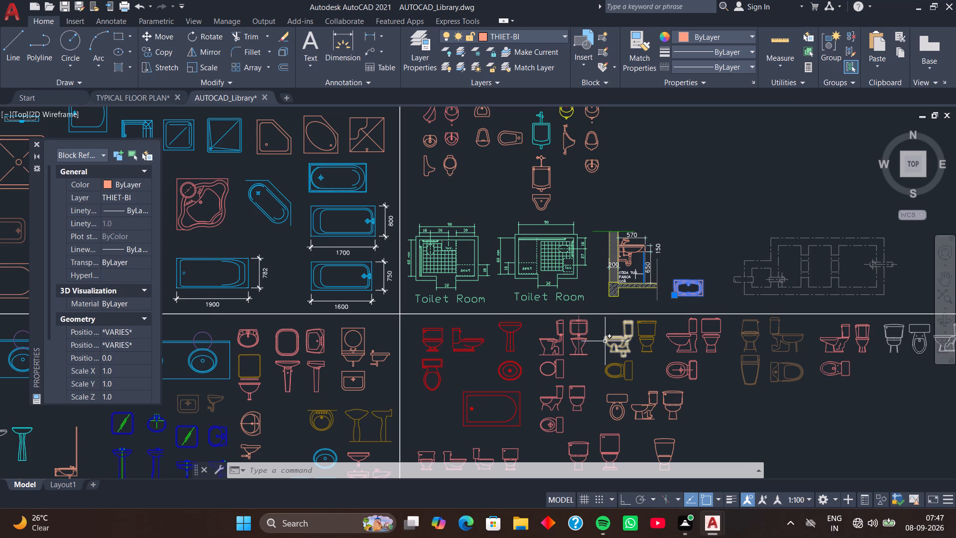
scroll(476, 290, down, 3)
middle_drag(355, 346, 579, 392)
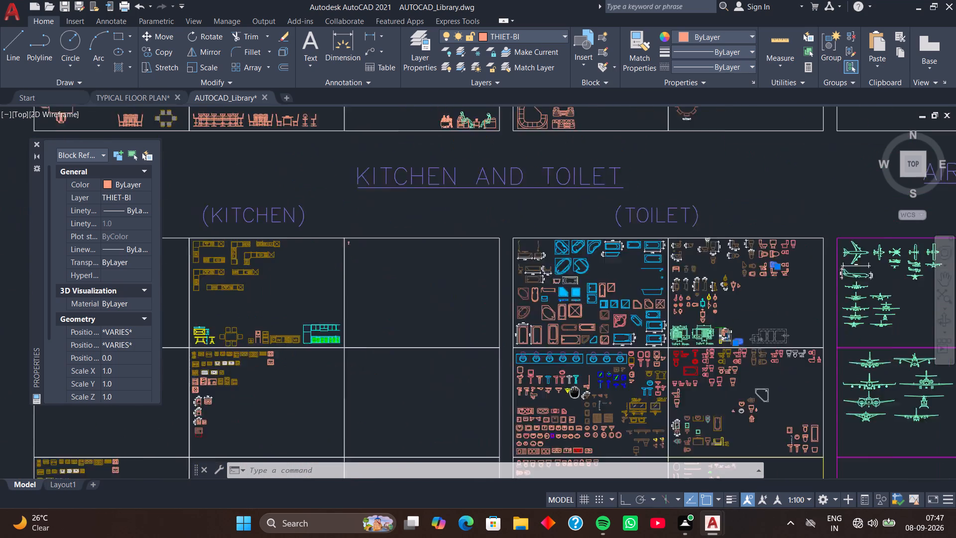
middle_drag(579, 392, 635, 391)
middle_drag(335, 322, 666, 306)
middle_drag(553, 467, 553, 484)
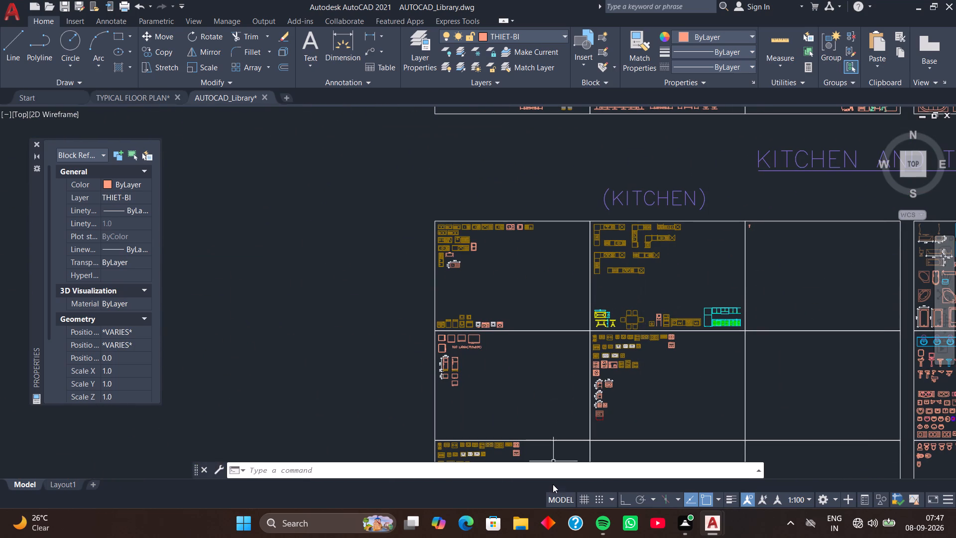
middle_drag(553, 484, 553, 485)
middle_drag(625, 316, 342, 418)
middle_drag(465, 330, 449, 448)
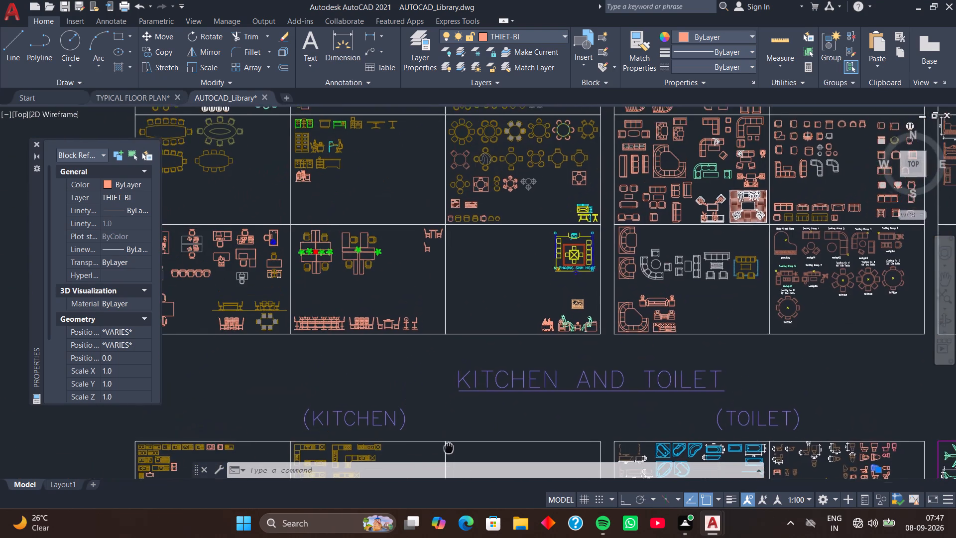
middle_drag(449, 448, 452, 444)
middle_drag(563, 282, 548, 398)
scroll(566, 265, down, 1)
middle_drag(564, 283, 546, 410)
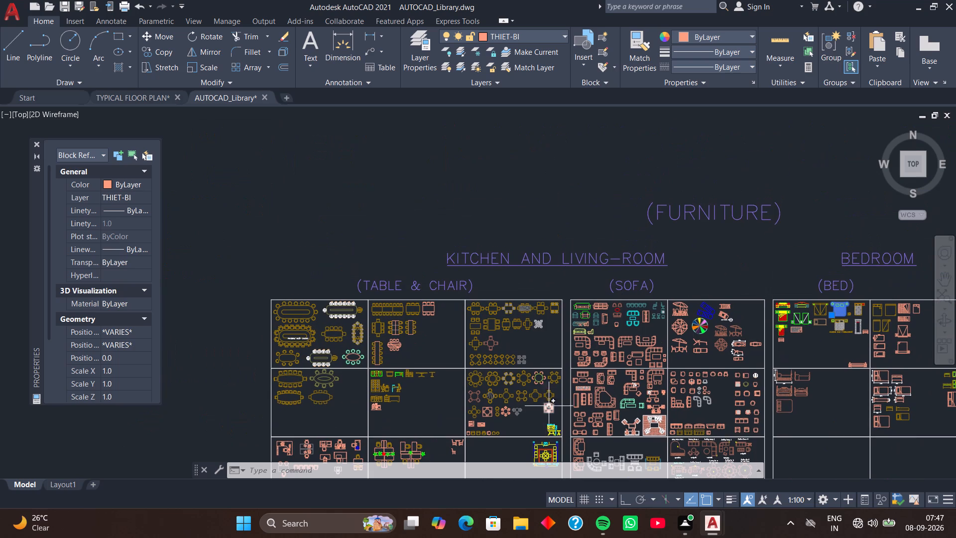
scroll(632, 345, up, 3)
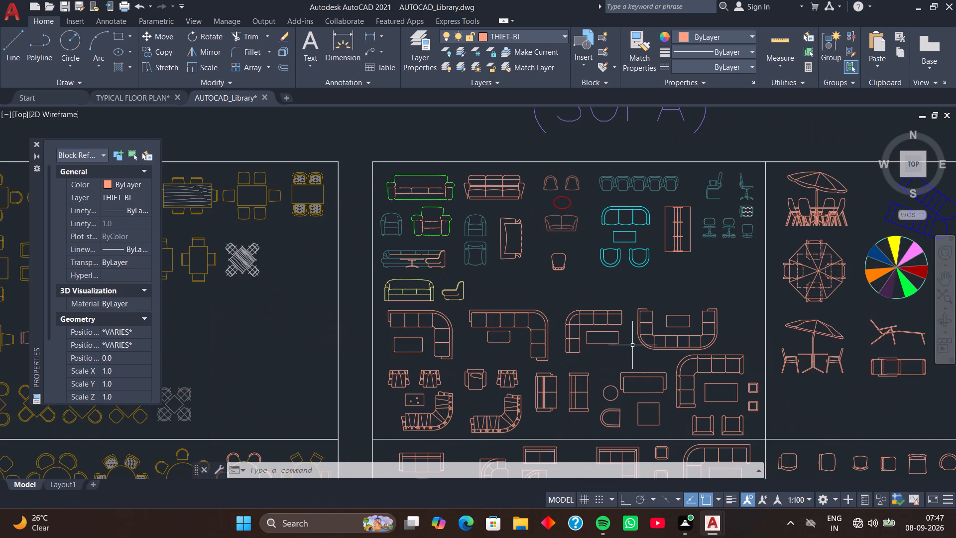
scroll(632, 345, down, 1)
middle_drag(634, 385, 652, 319)
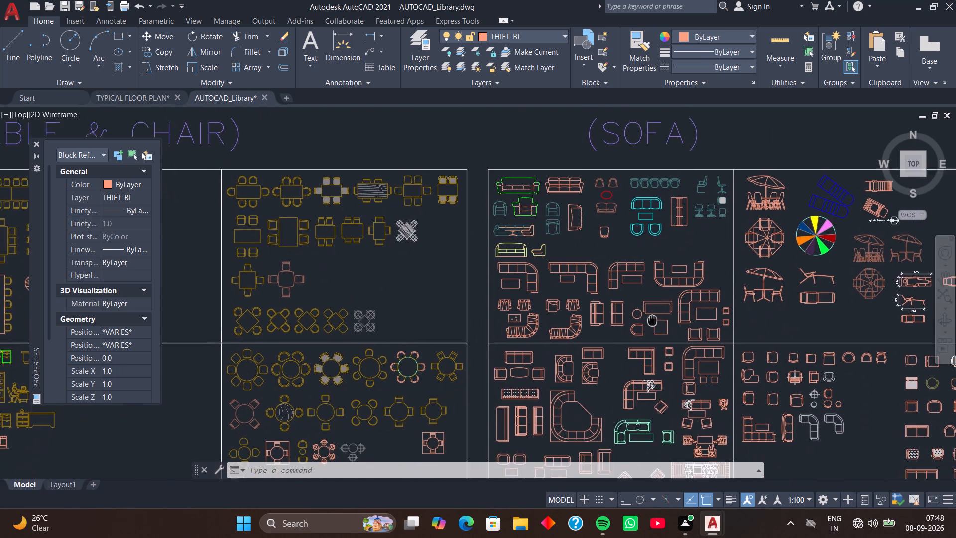
middle_drag(652, 319, 643, 297)
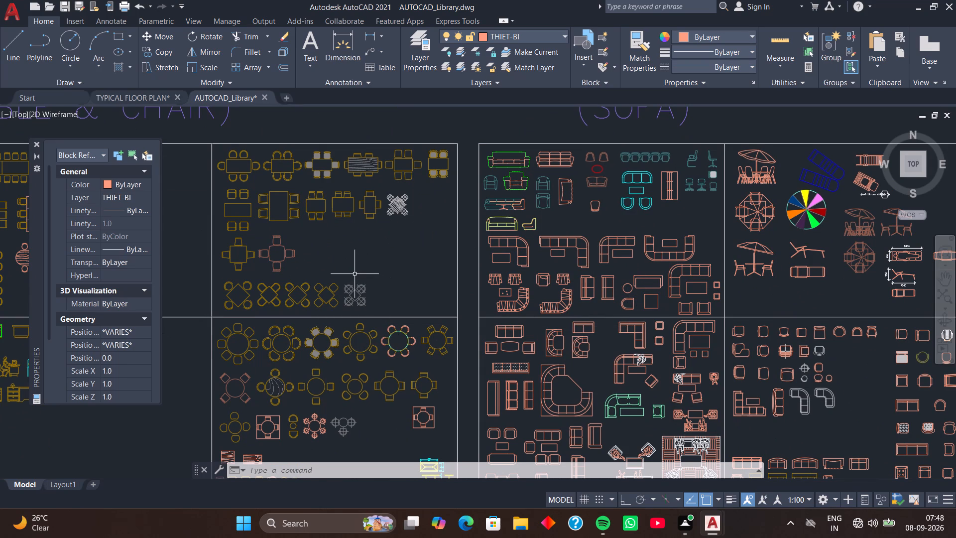
Add the six-seat dining table, second in the top row of the TABLE & CHAIR section's rightmost upper cell, to the selection.
middle_drag(355, 274, 399, 332)
click(336, 229)
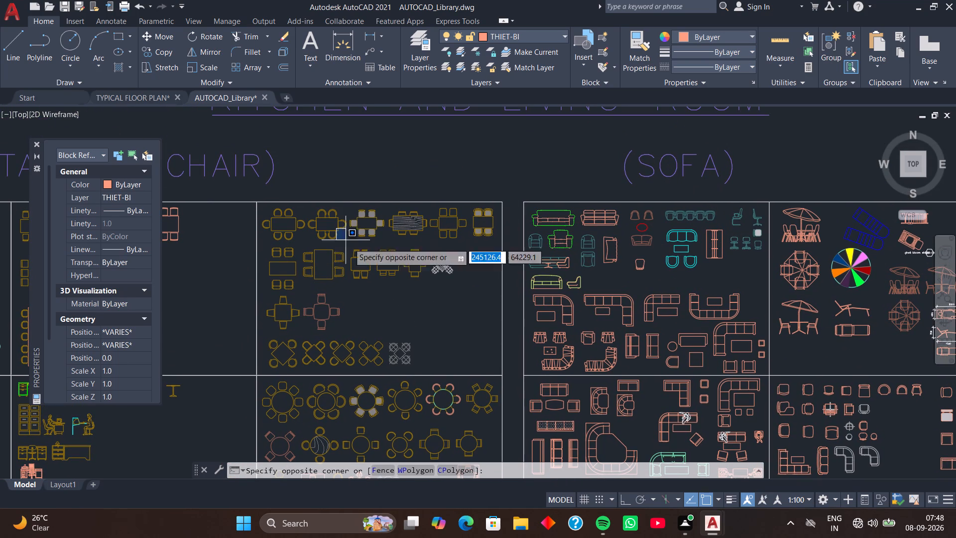
click(326, 233)
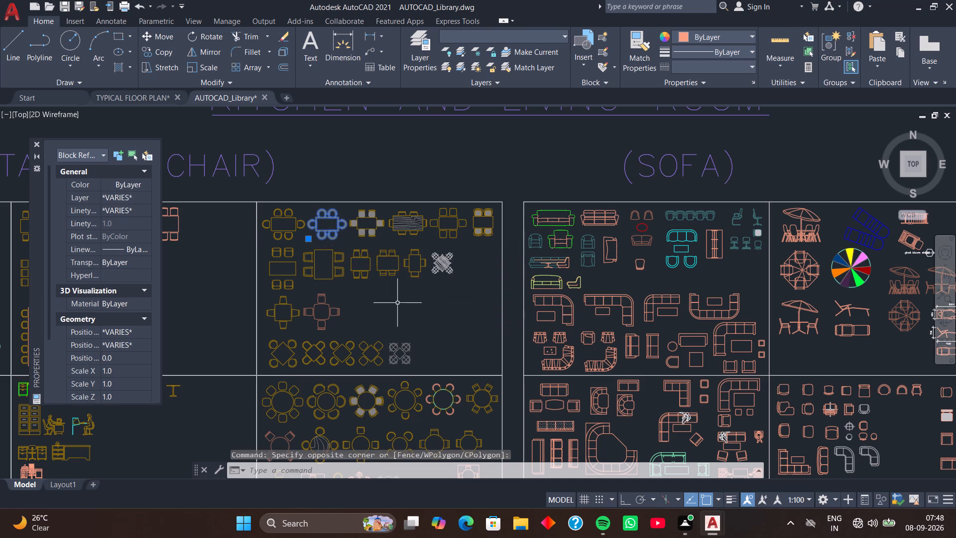
Look through the SOFA section and the TOILET section's fixture cells for further blocks, examining the washbasins and mirrors closely.
scroll(520, 308, down, 1)
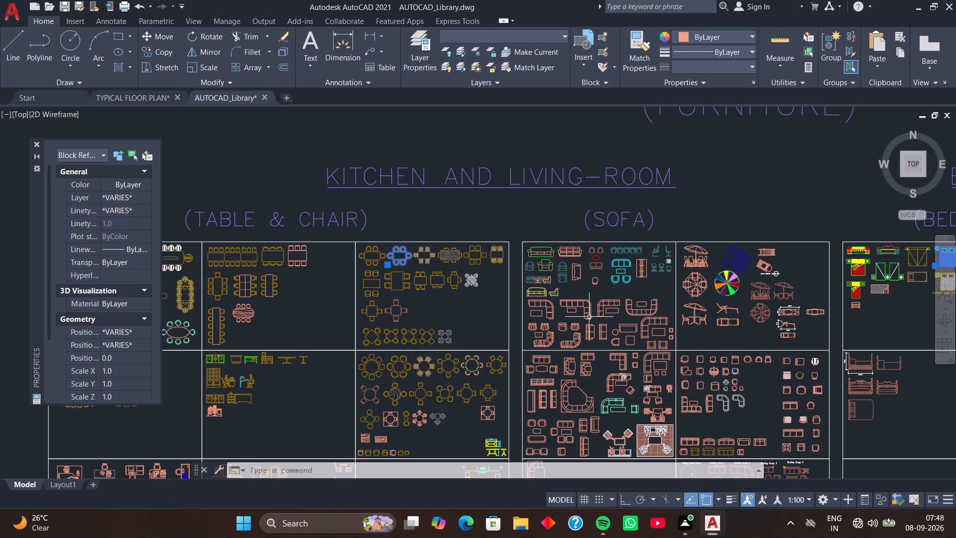
middle_drag(659, 375, 569, 269)
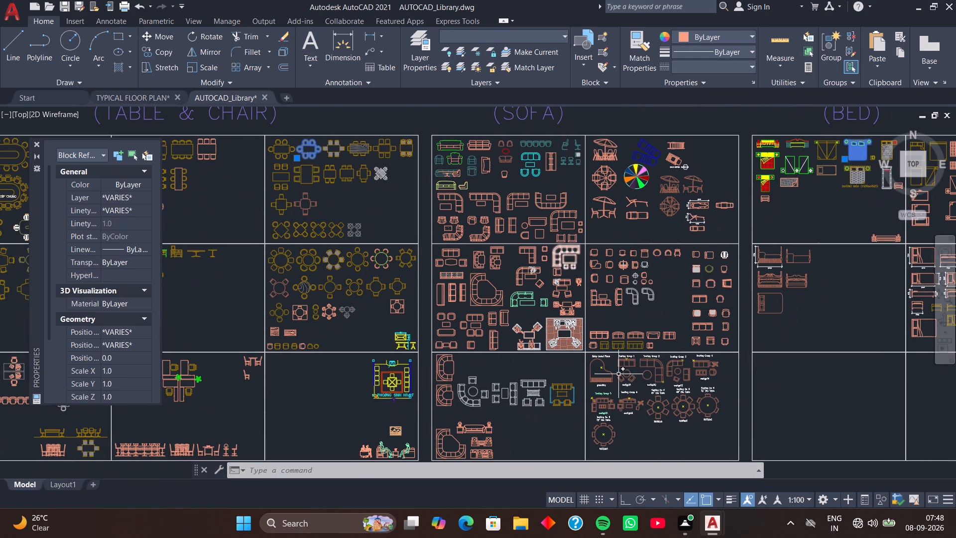
scroll(634, 303, up, 2)
scroll(634, 303, down, 2)
middle_drag(651, 394, 649, 392)
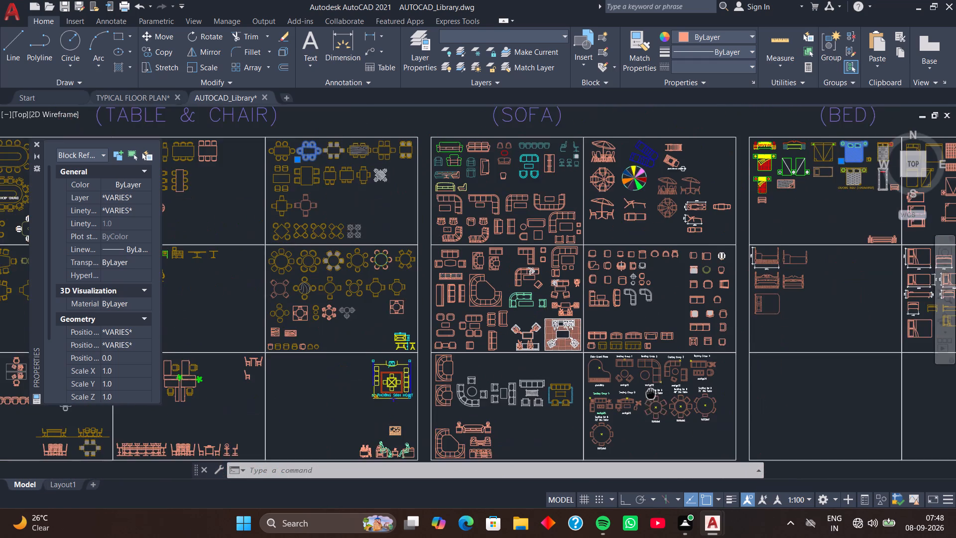
middle_drag(649, 392, 628, 290)
middle_drag(627, 366, 615, 328)
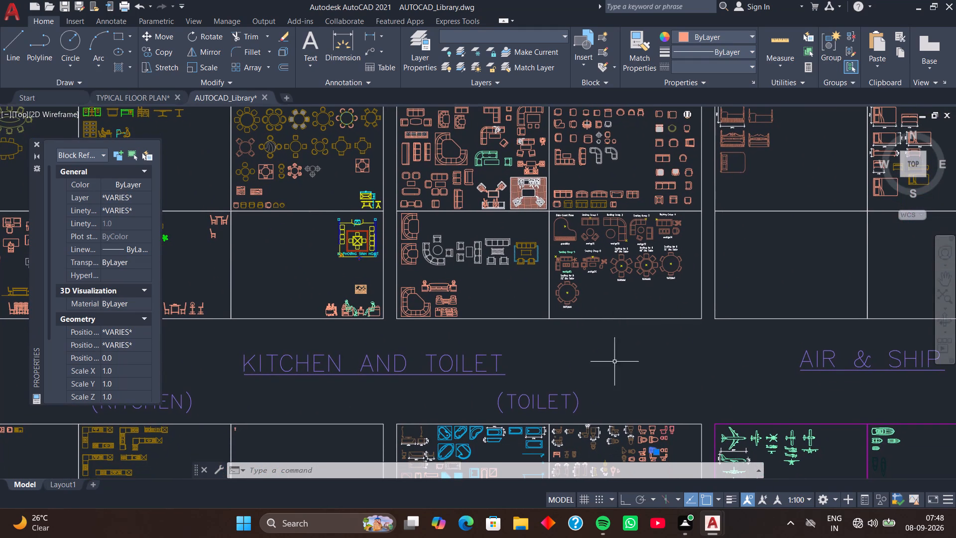
middle_drag(610, 385, 611, 274)
scroll(599, 344, up, 3)
scroll(599, 344, down, 1)
middle_drag(592, 385, 591, 380)
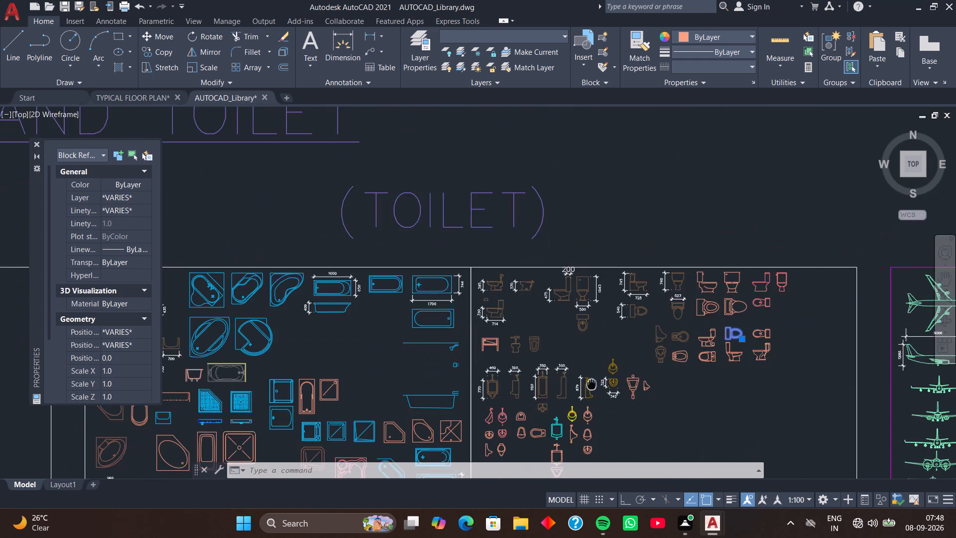
middle_drag(591, 380, 585, 282)
middle_drag(612, 401, 620, 269)
middle_drag(640, 370, 632, 282)
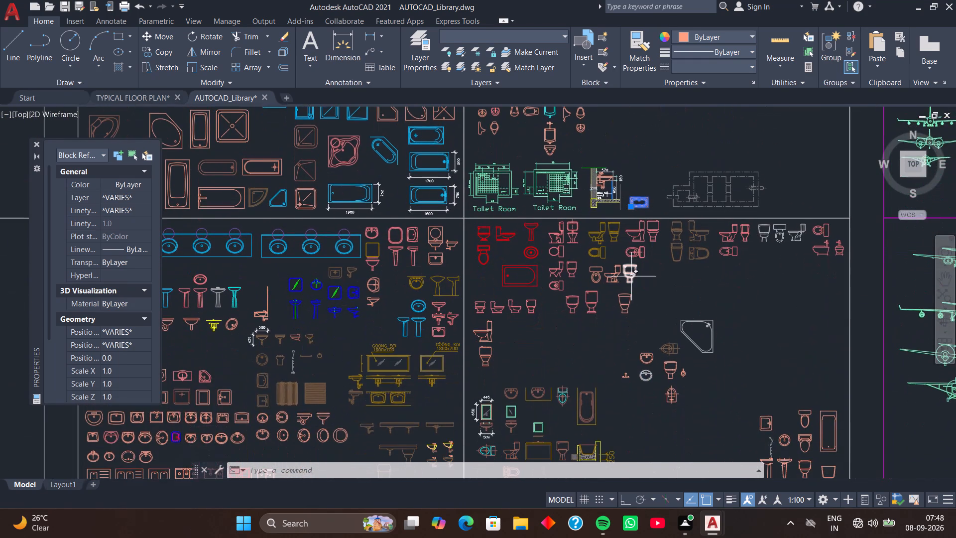
middle_drag(633, 375, 647, 223)
middle_drag(615, 303, 641, 299)
scroll(598, 260, up, 1)
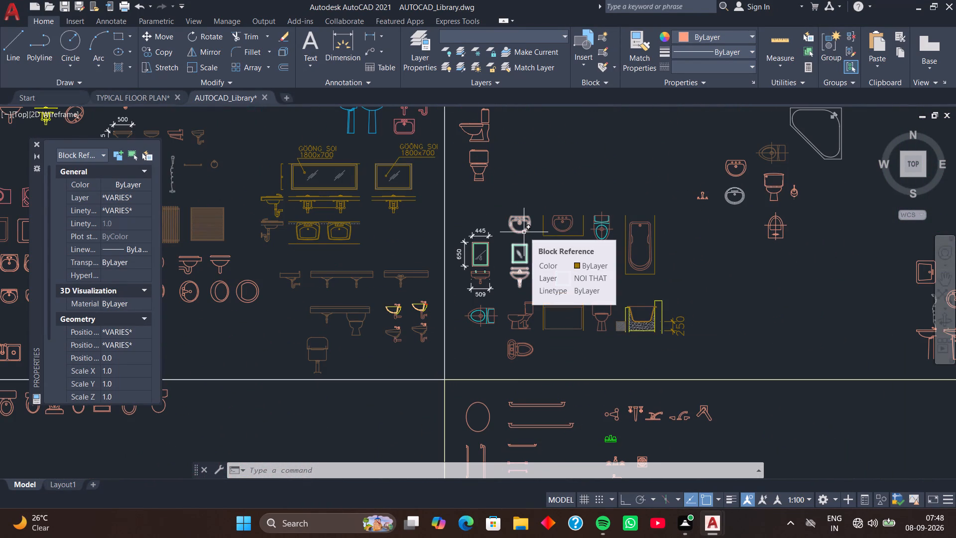
scroll(524, 232, up, 2)
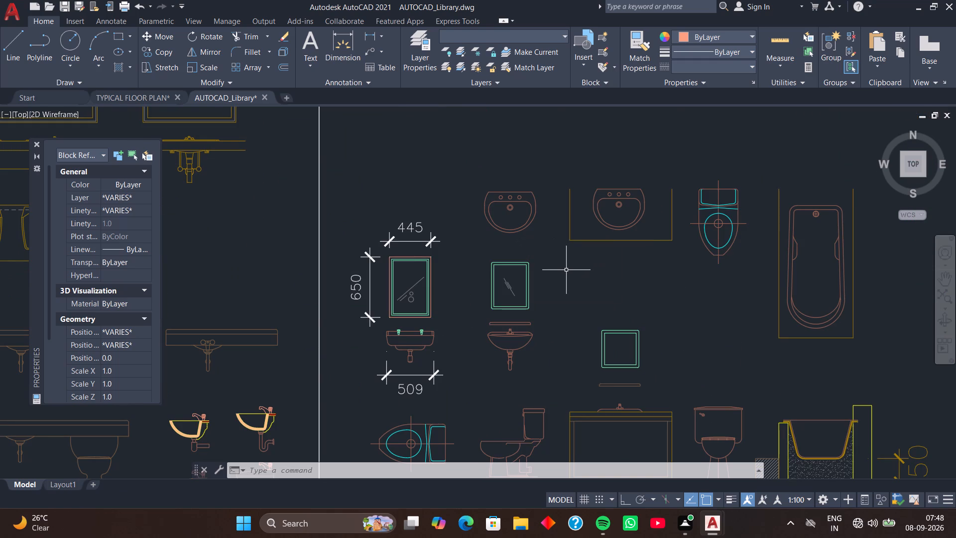
scroll(566, 270, down, 2)
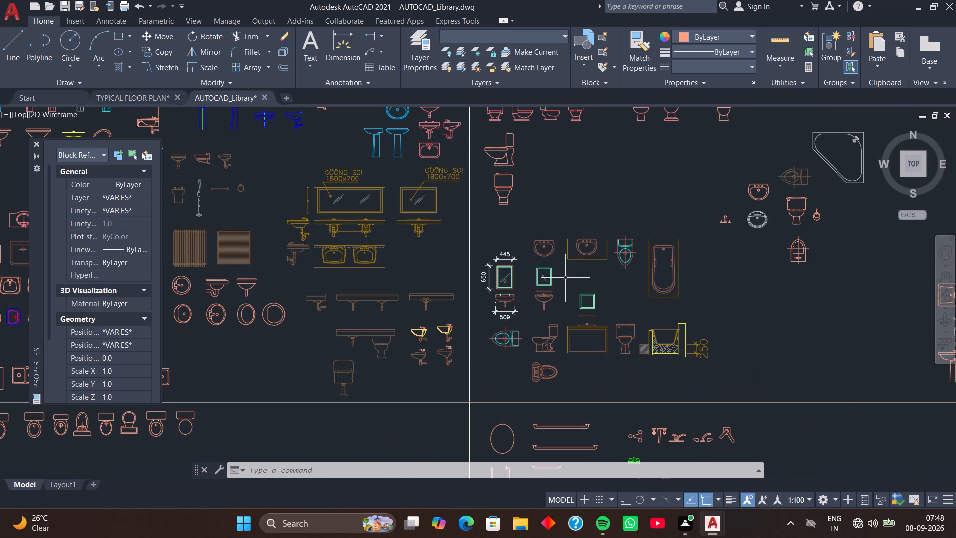
Add the rectangular basin with a side-mounted tap, at the end of its row in the TOILET section's washbasin cell, to the selection.
middle_drag(565, 284, 644, 264)
middle_drag(403, 351, 622, 336)
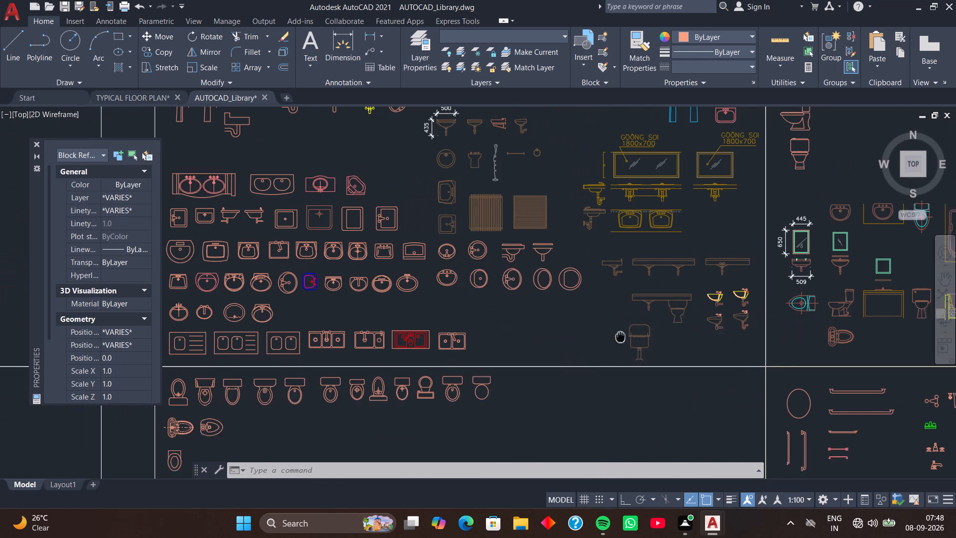
middle_drag(622, 336, 629, 336)
middle_drag(526, 339, 580, 333)
middle_drag(580, 333, 579, 292)
scroll(579, 292, down, 1)
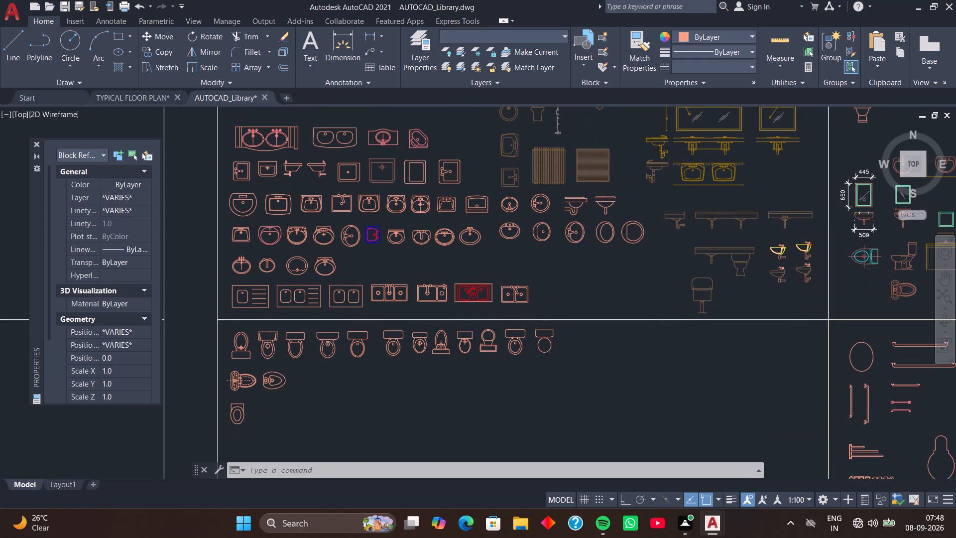
middle_drag(586, 296, 570, 374)
scroll(481, 296, up, 2)
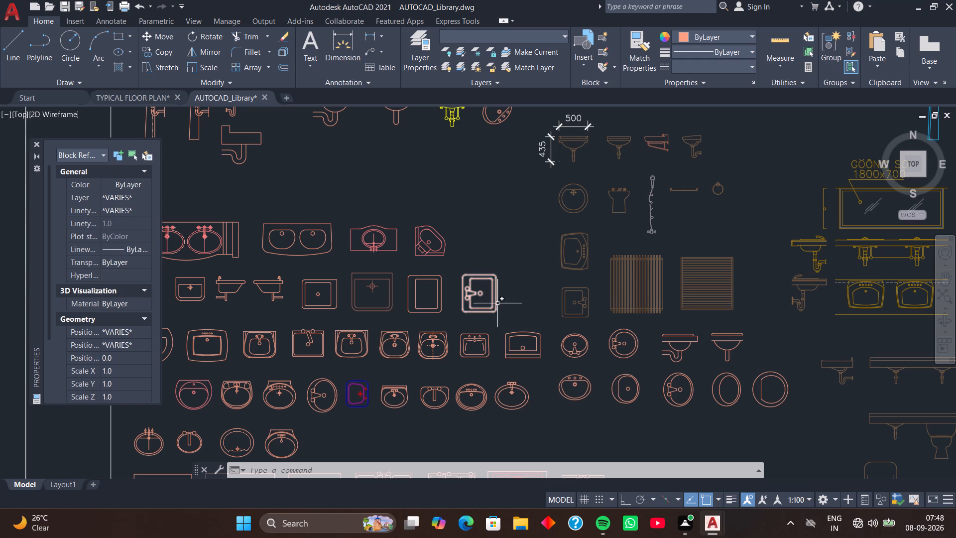
click(497, 303)
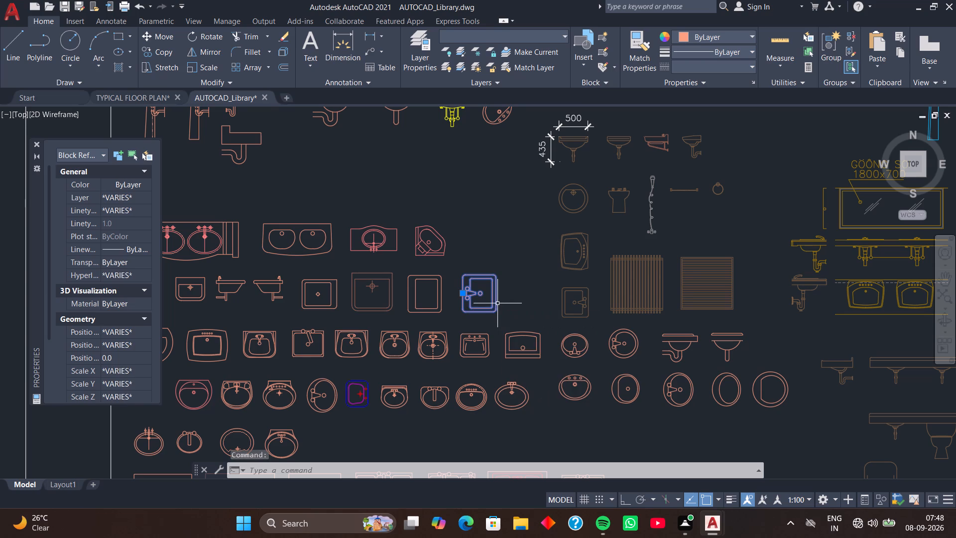
Add the vertically drawn sofa beside the curved sofas in the SOFA section's first upper cell to the selection.
scroll(527, 280, down, 2)
middle_drag(574, 317, 415, 305)
middle_drag(512, 324, 446, 332)
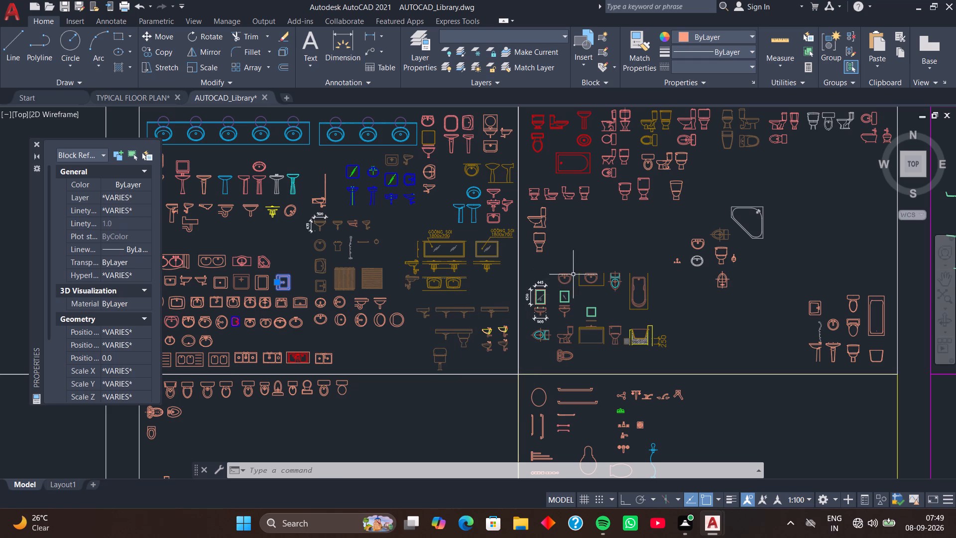
scroll(687, 335, down, 1)
middle_drag(664, 286, 660, 404)
scroll(664, 286, down, 1)
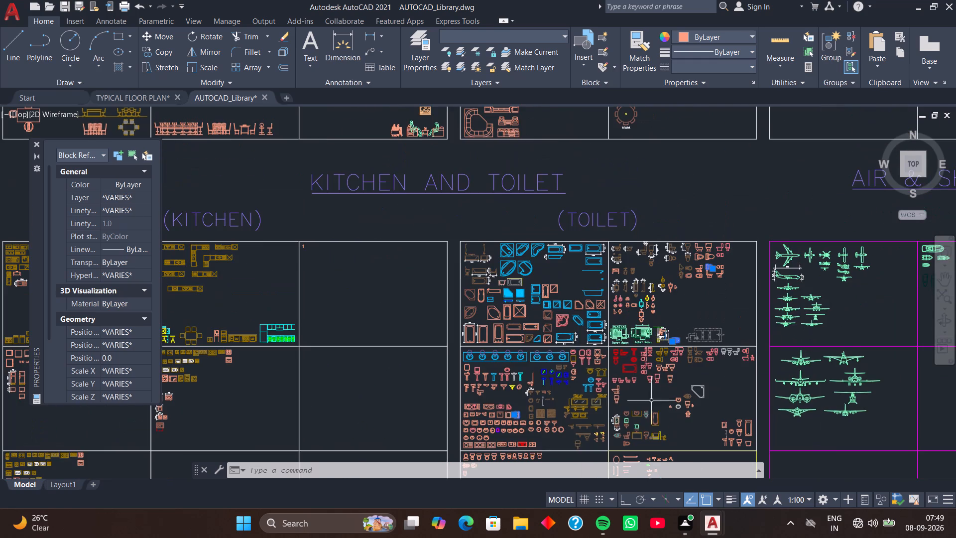
scroll(620, 321, down, 1)
middle_drag(589, 253, 617, 371)
middle_drag(598, 303, 599, 375)
scroll(592, 271, up, 2)
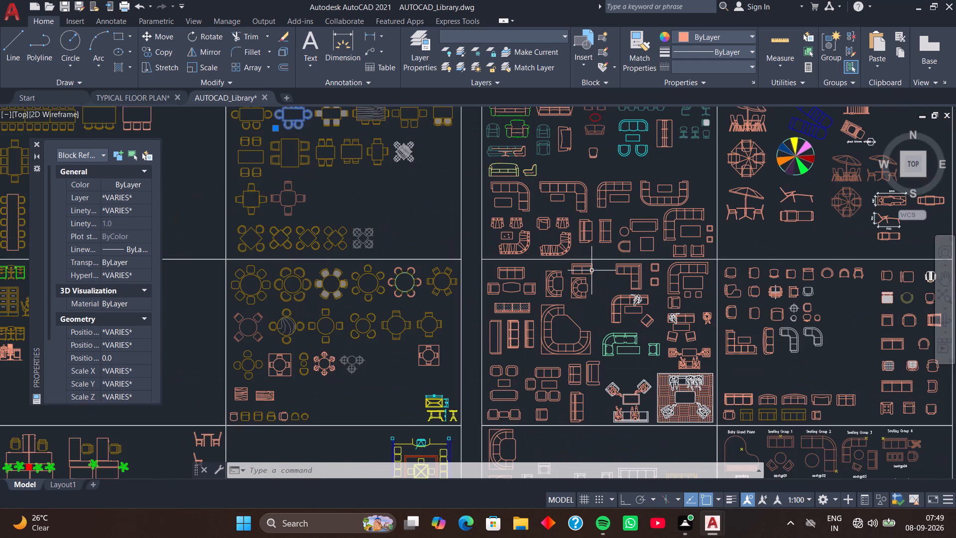
scroll(600, 262, up, 2)
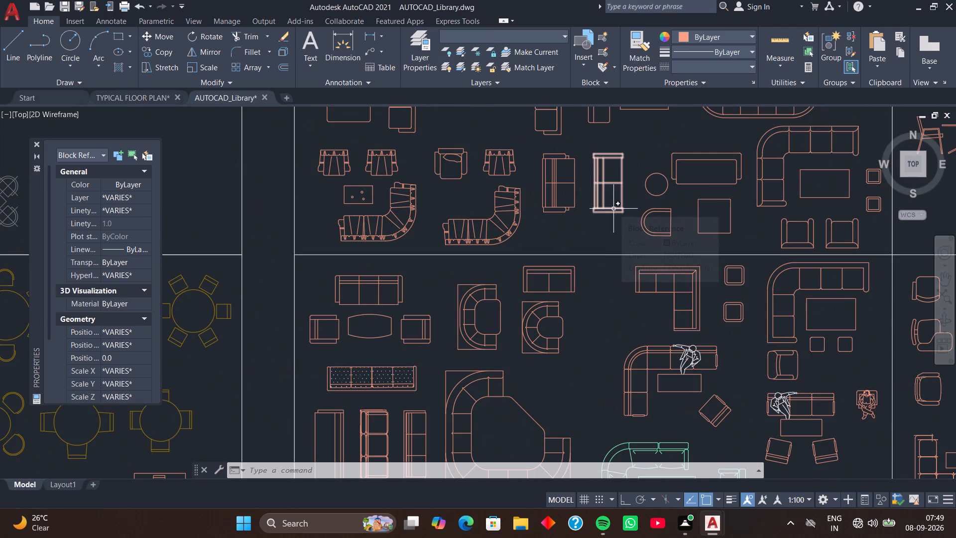
click(555, 205)
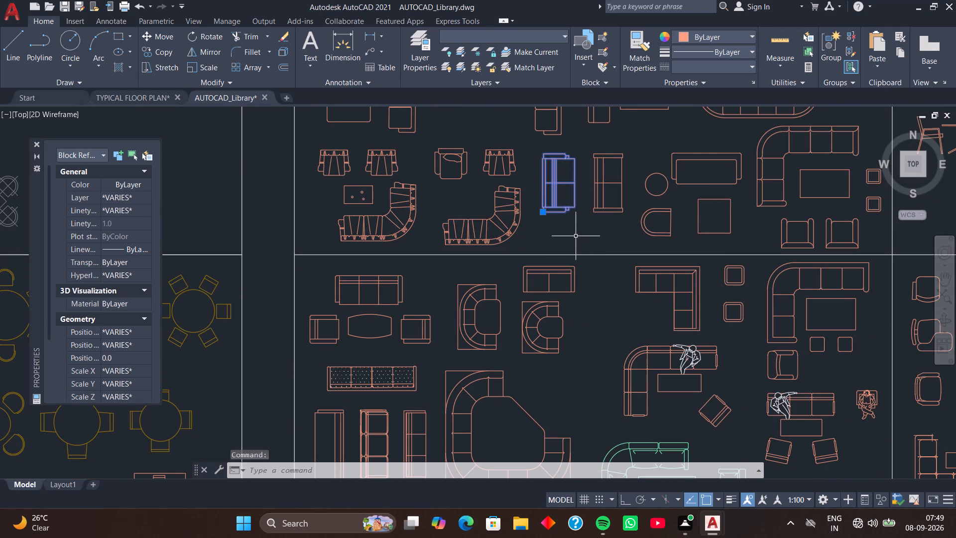
Add the L-shaped sofa with coffee table, below the single armchairs in the SOFA section's second column, to the selection.
scroll(576, 236, down, 2)
middle_drag(594, 252, 586, 252)
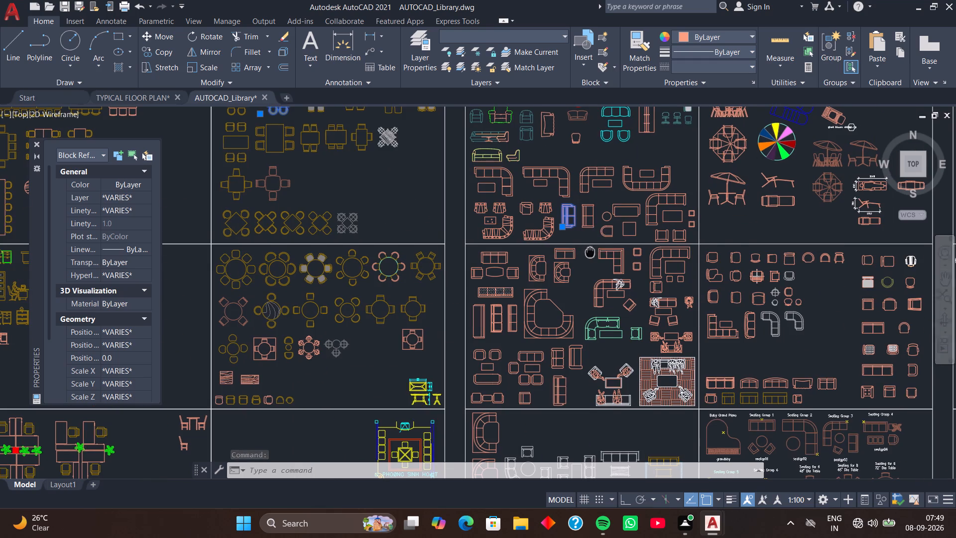
middle_drag(586, 252, 514, 248)
middle_drag(539, 275, 502, 272)
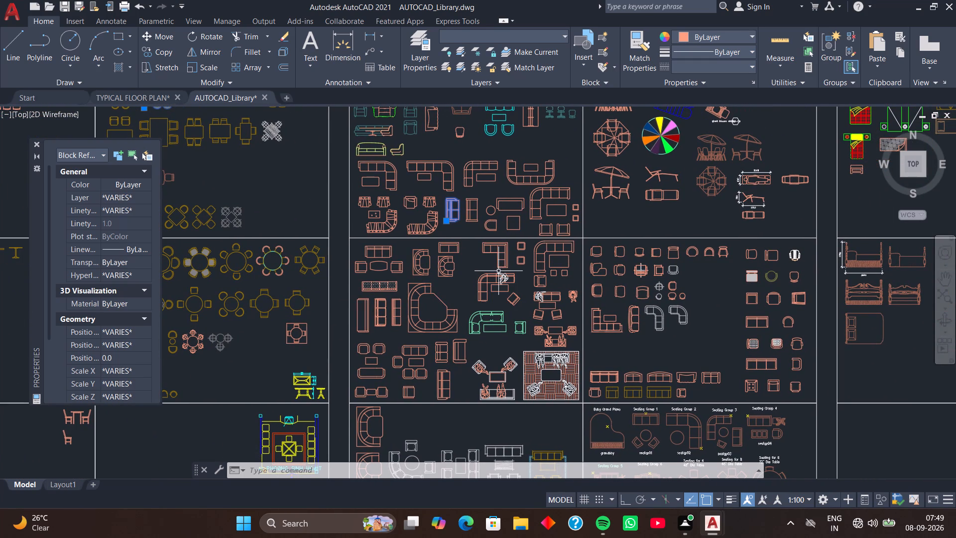
scroll(564, 269, down, 1)
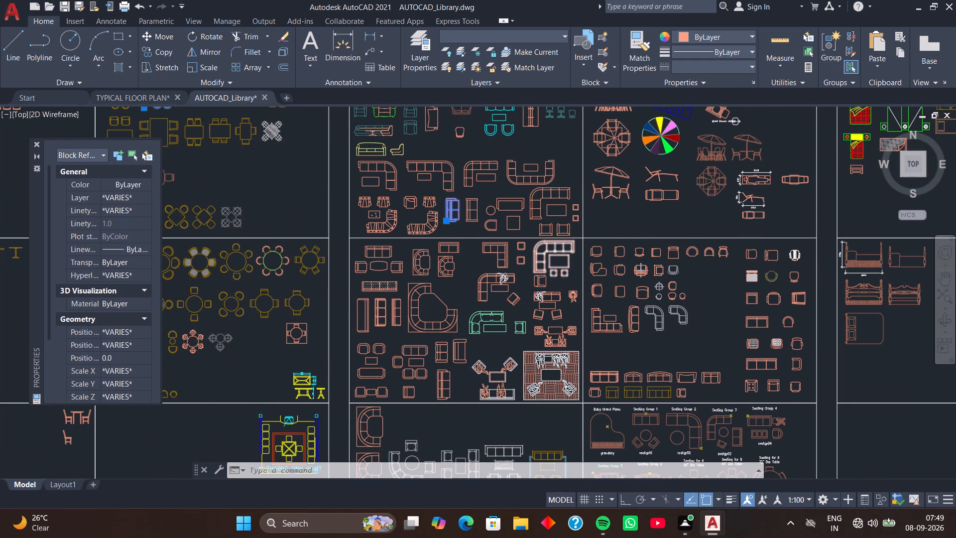
middle_drag(545, 259, 553, 307)
scroll(544, 274, up, 1)
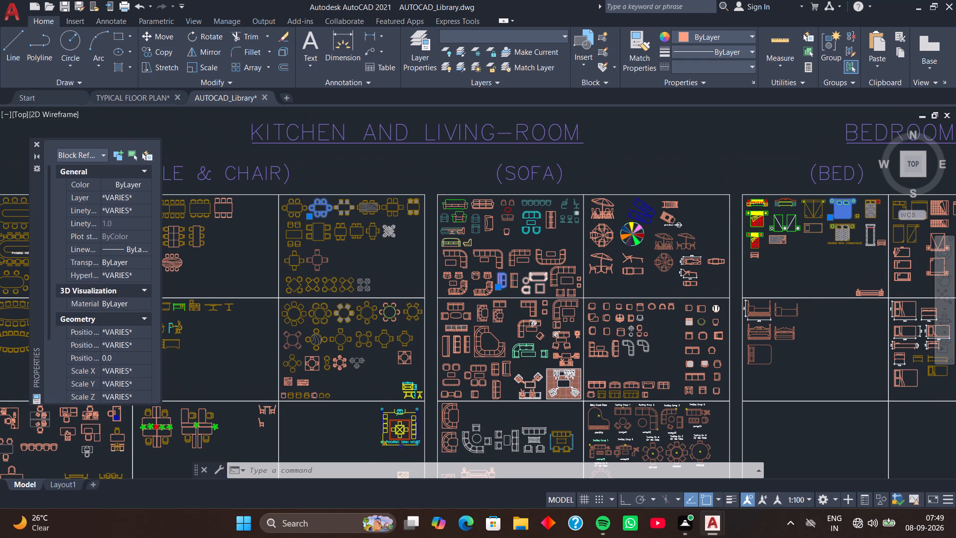
middle_drag(544, 274, 546, 323)
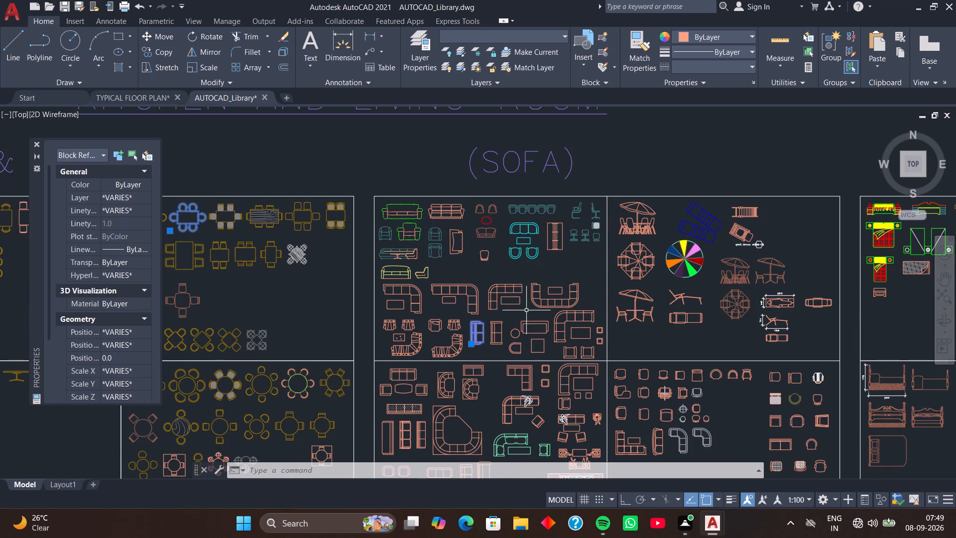
middle_drag(526, 311, 534, 228)
middle_drag(530, 274, 544, 233)
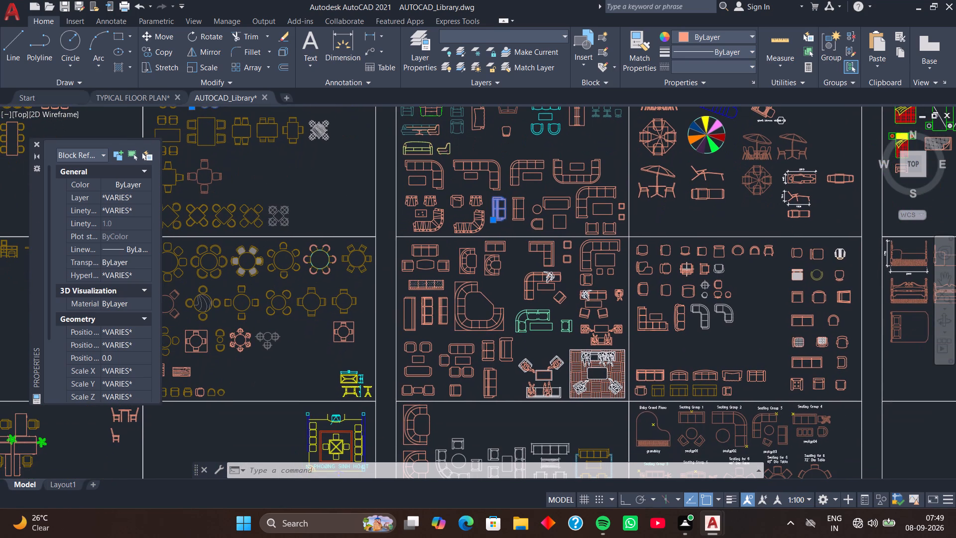
middle_drag(521, 267, 523, 215)
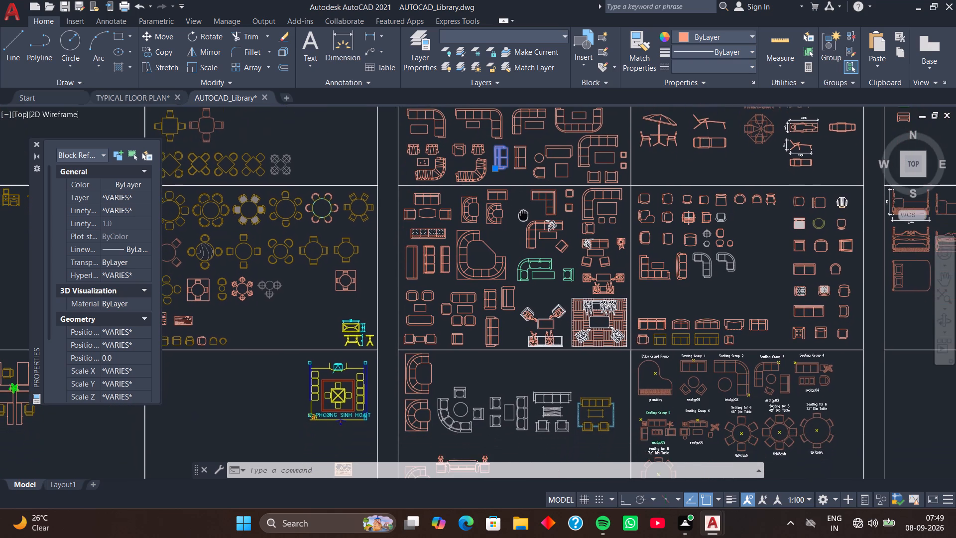
middle_drag(523, 215, 523, 214)
middle_drag(512, 262, 517, 210)
middle_drag(510, 256, 512, 226)
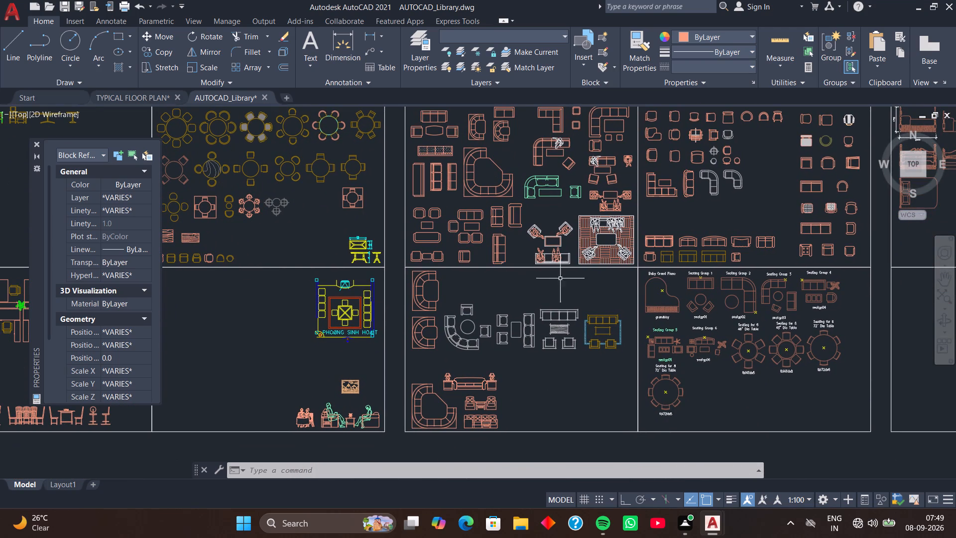
middle_drag(522, 274, 518, 309)
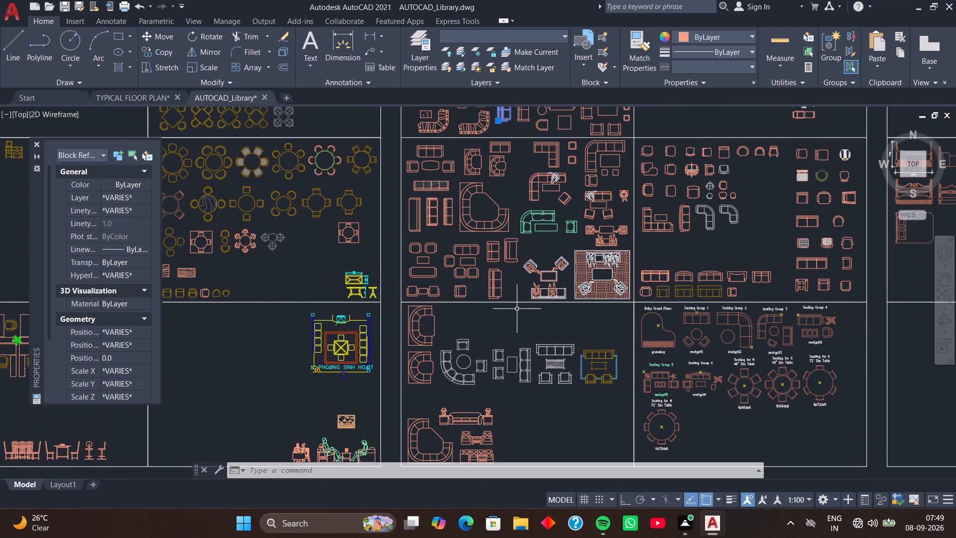
middle_drag(504, 305, 462, 289)
middle_drag(489, 299, 435, 292)
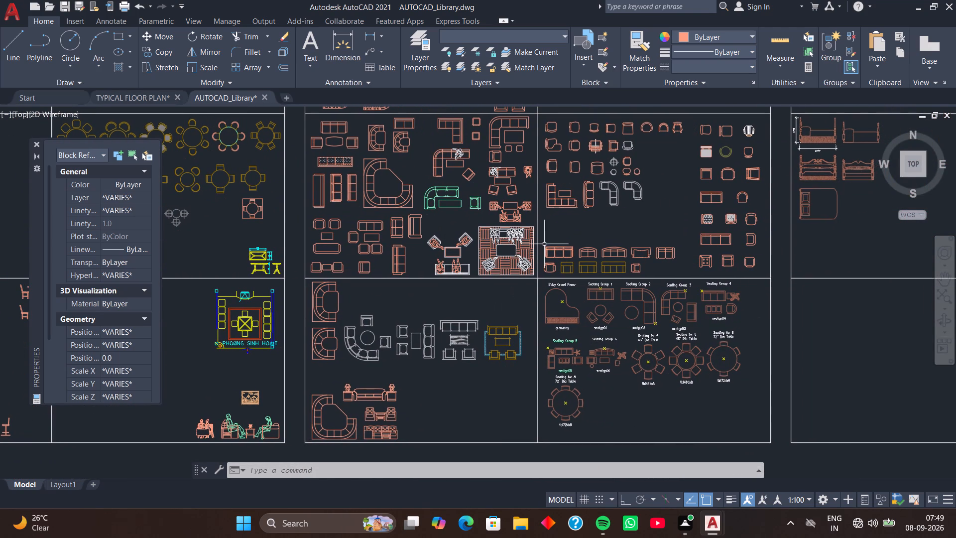
scroll(557, 204, up, 1)
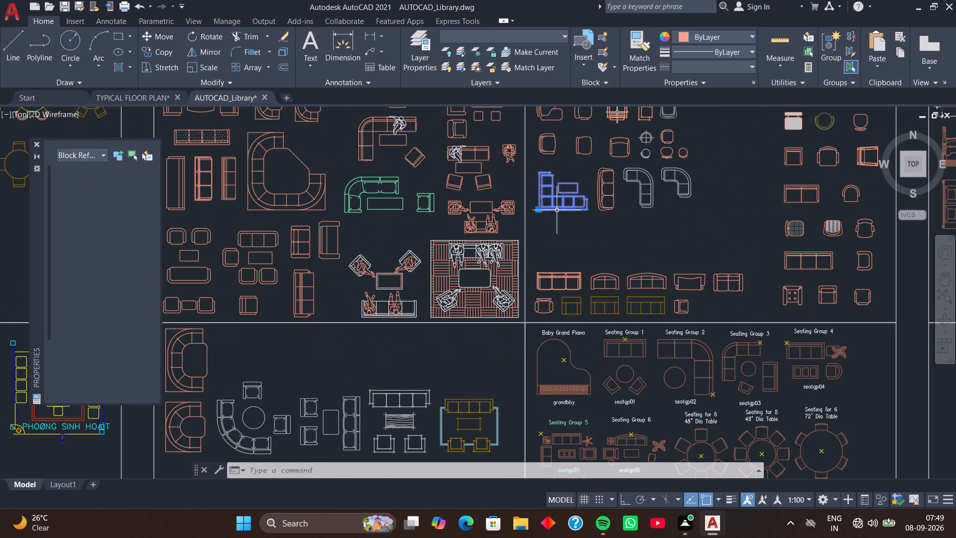
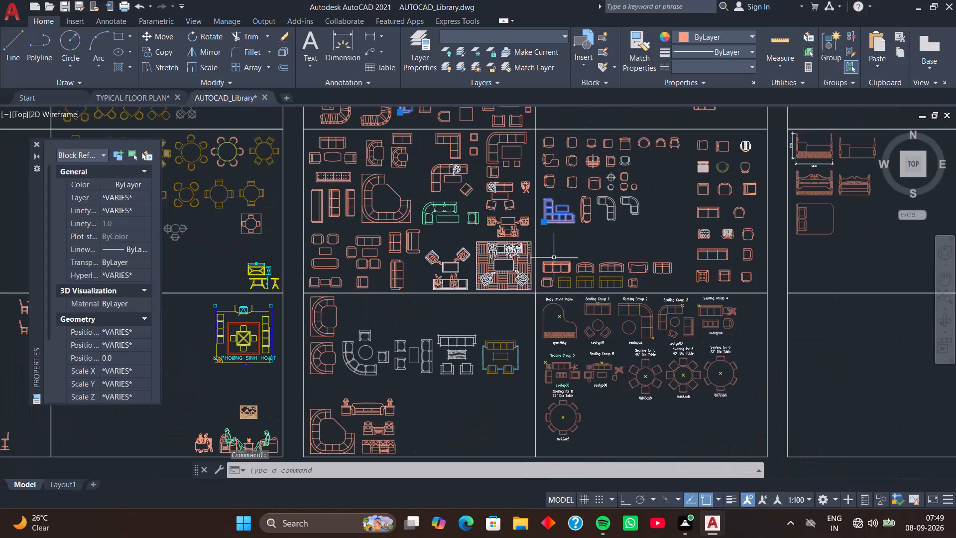
Add the straight kitchen counter with hob and double sink, in the KITCHEN section's second upper cell, to the selection.
scroll(560, 266, down, 1)
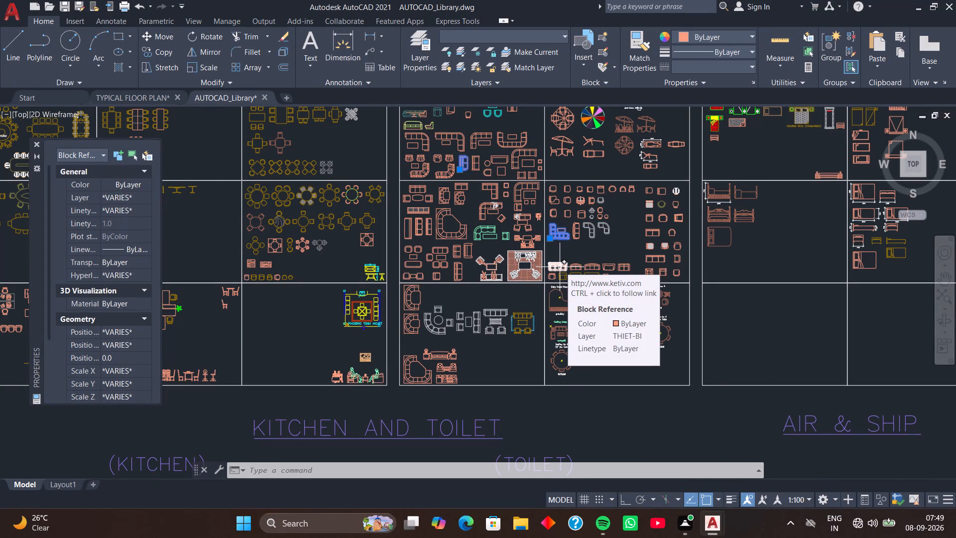
scroll(437, 260, down, 1)
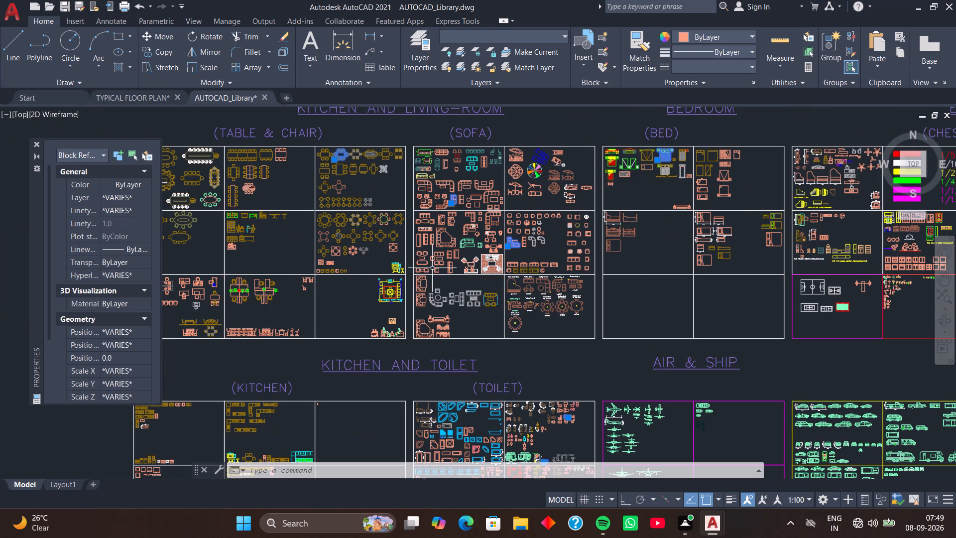
middle_drag(356, 296, 609, 104)
scroll(496, 226, up, 3)
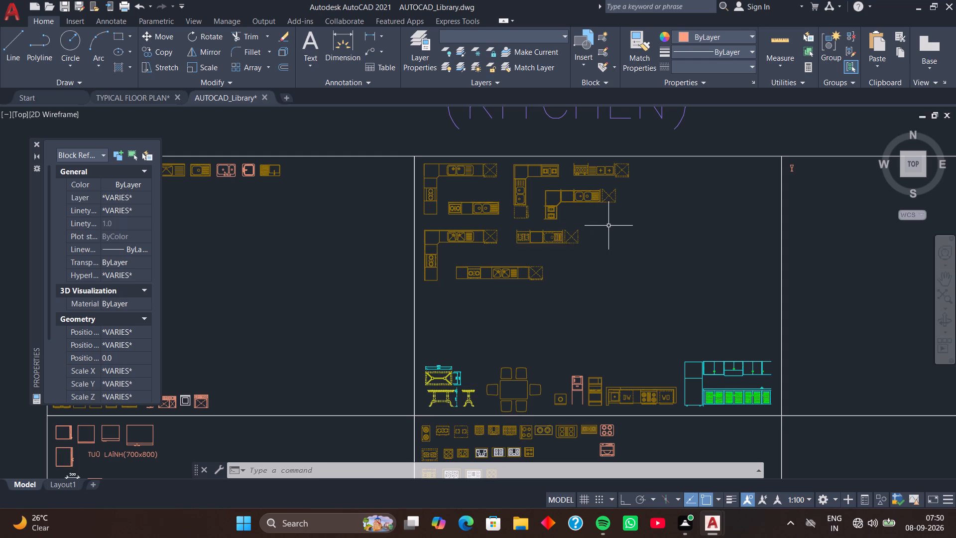
click(494, 213)
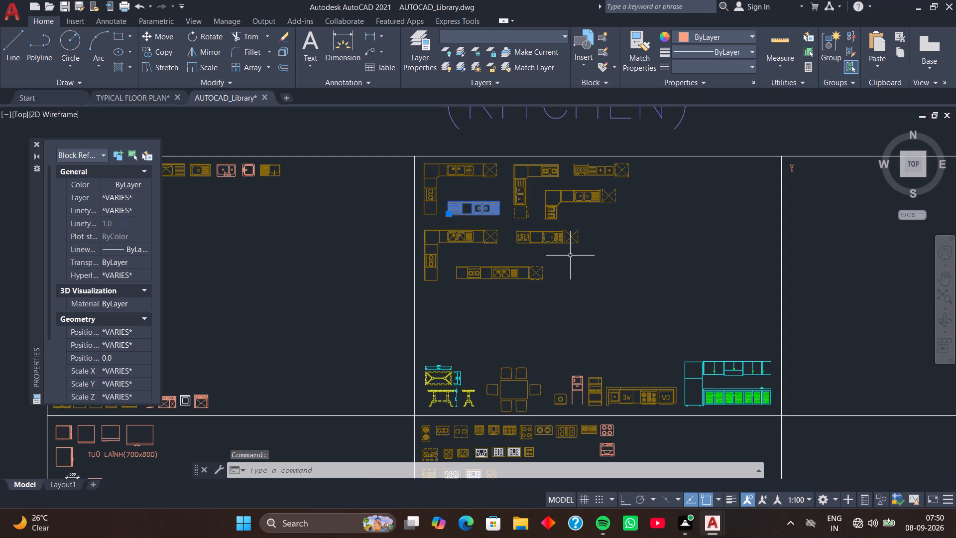
Copy the selected library blocks and paste them into the TYPICAL FLOOR PLAN drawing, with the insertion point just below the framed plan.
key(ctrl+c)
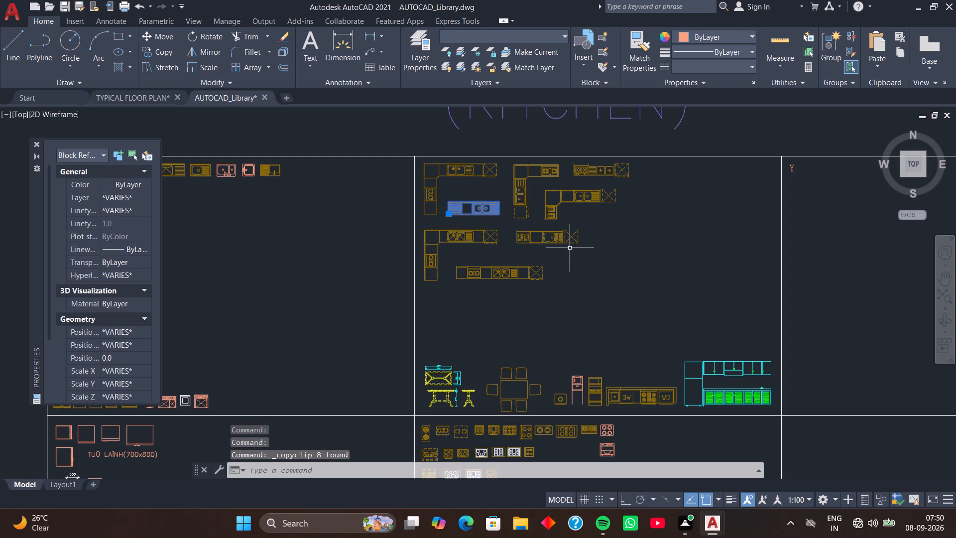
click(134, 96)
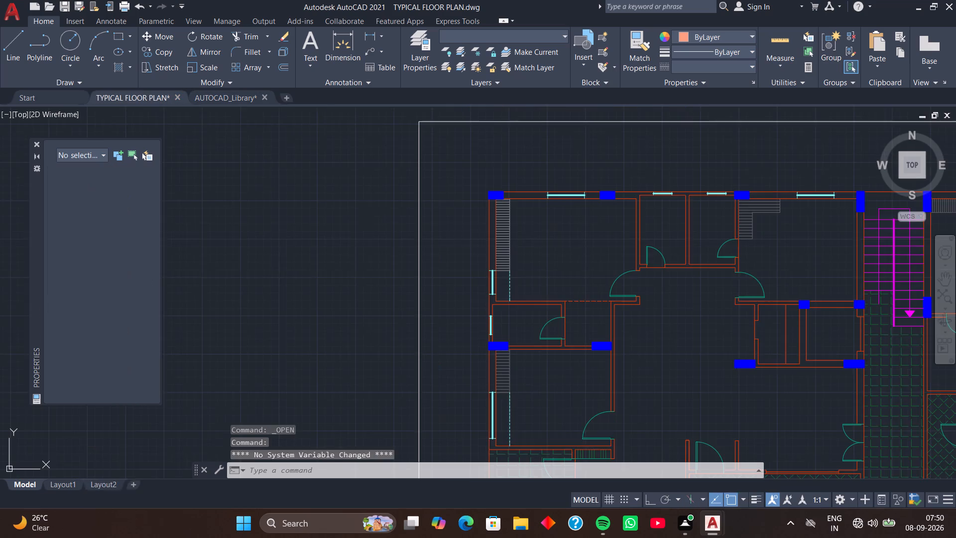
scroll(370, 232, down, 3)
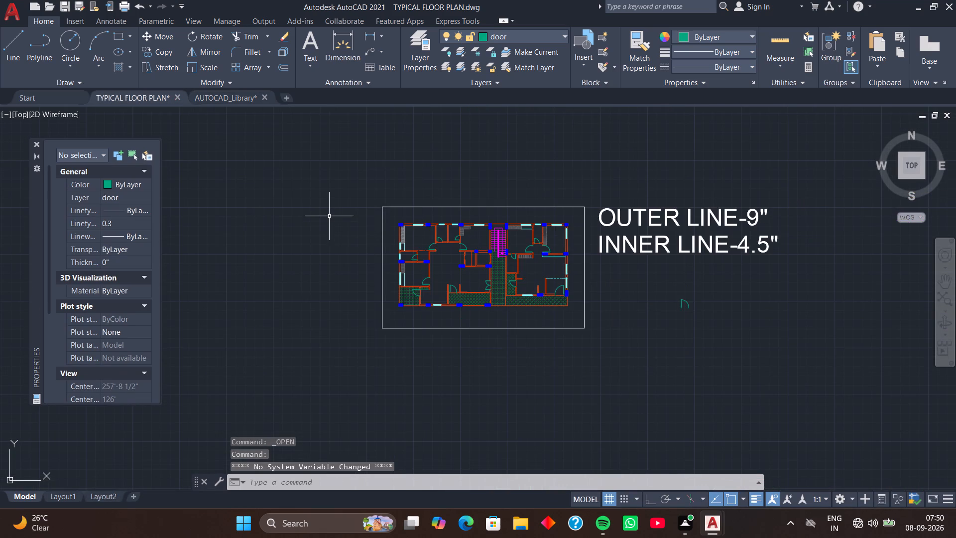
key(ctrl+v)
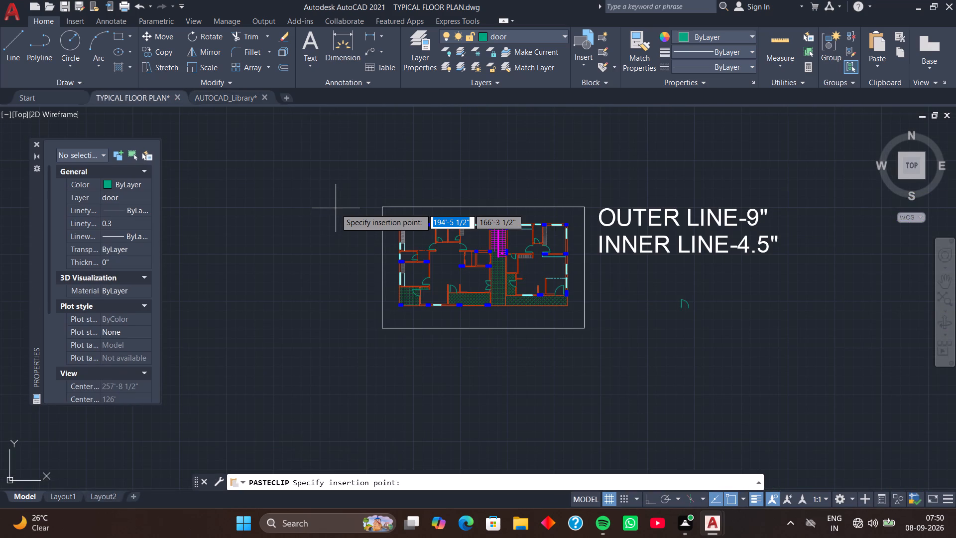
scroll(330, 208, down, 3)
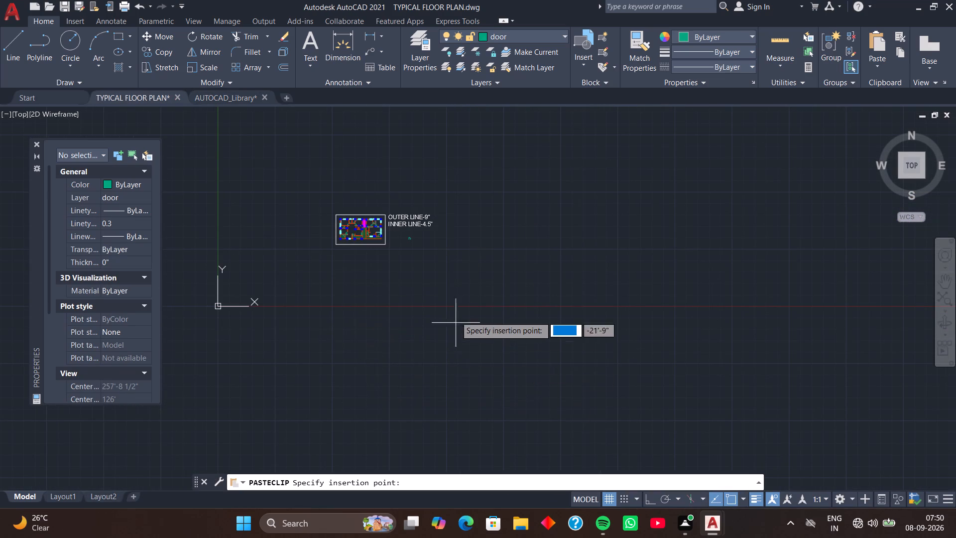
scroll(454, 297, down, 3)
scroll(442, 244, down, 3)
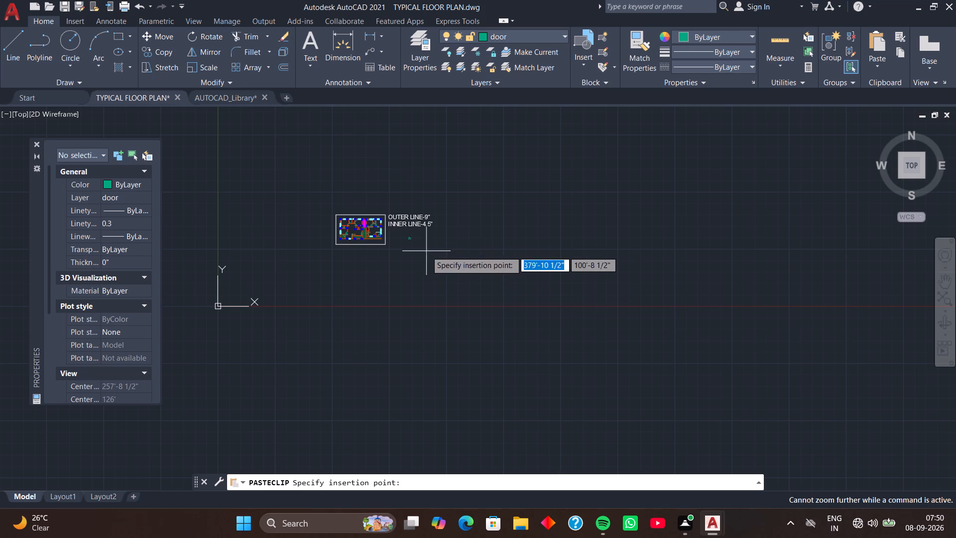
scroll(413, 247, up, 3)
scroll(397, 242, down, 8)
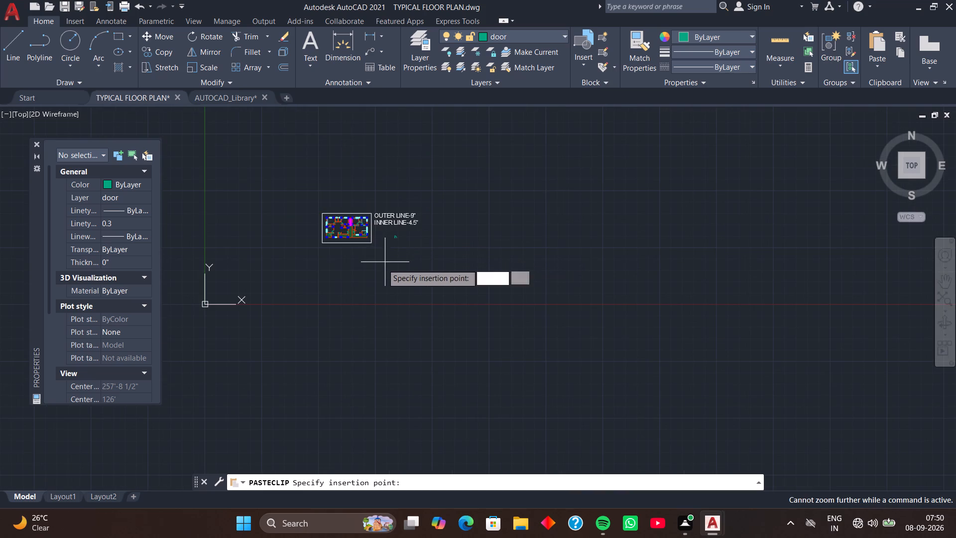
click(346, 276)
Move the pasted six-seat dining table close to the floor plan, beside the wall-thickness notes.
scroll(416, 286, down, 4)
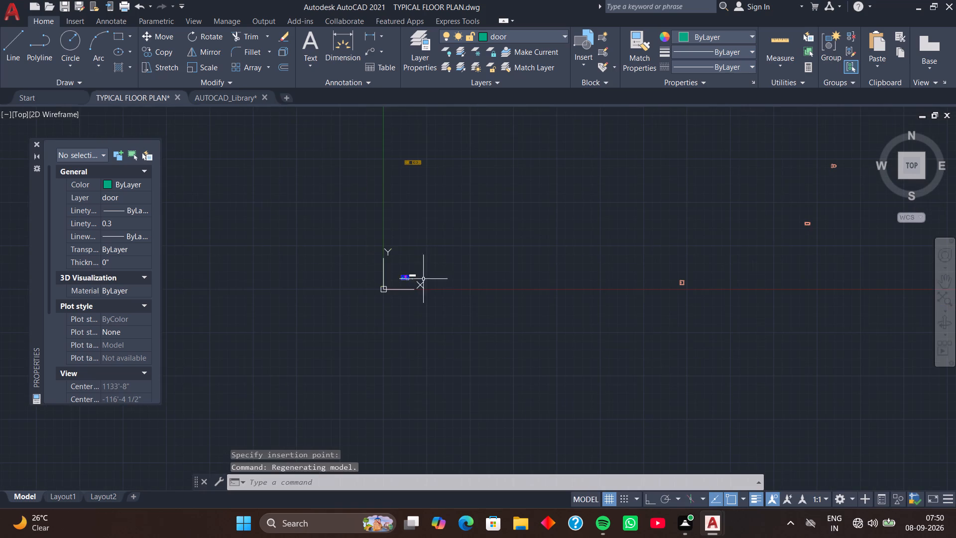
scroll(432, 233, down, 2)
scroll(471, 217, down, 1)
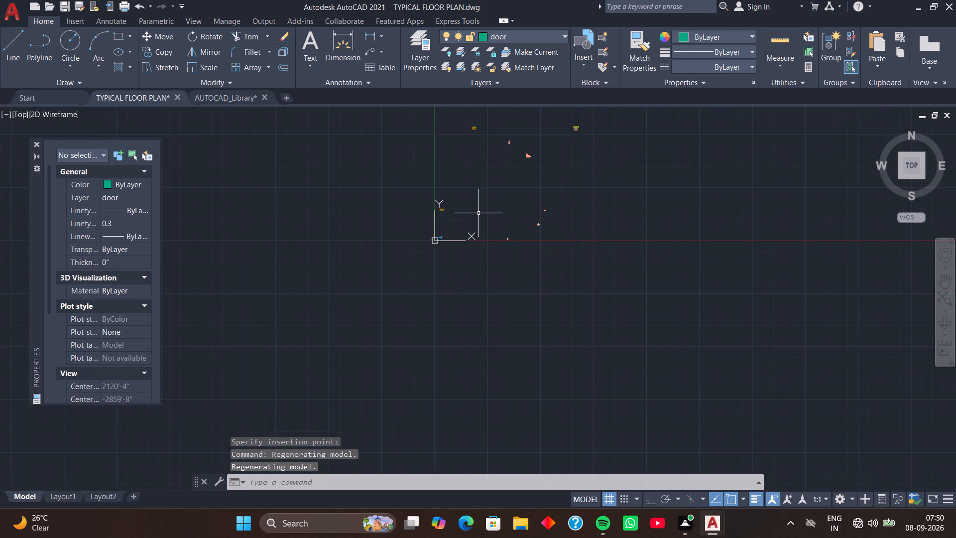
middle_drag(478, 213, 466, 256)
scroll(474, 245, down, 1)
middle_drag(474, 244, 460, 280)
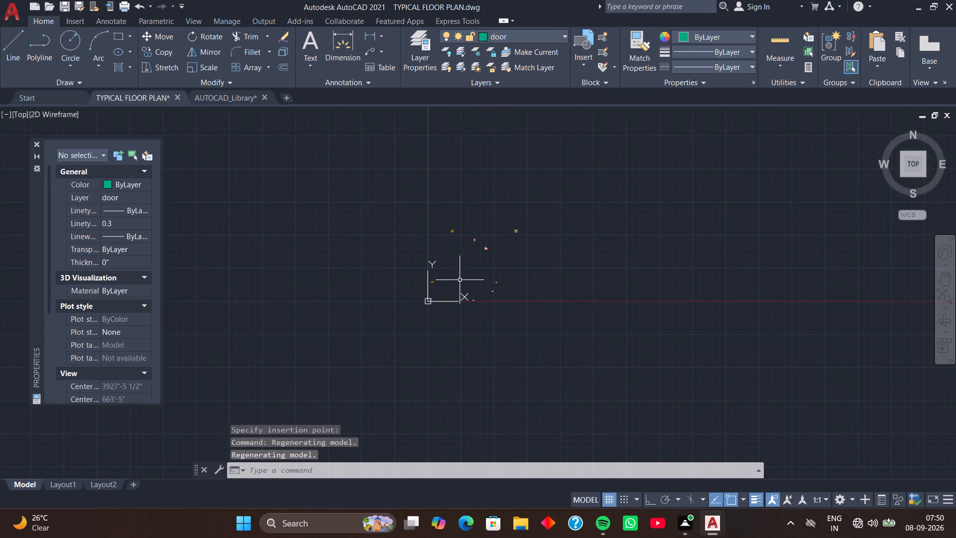
scroll(462, 267, up, 1)
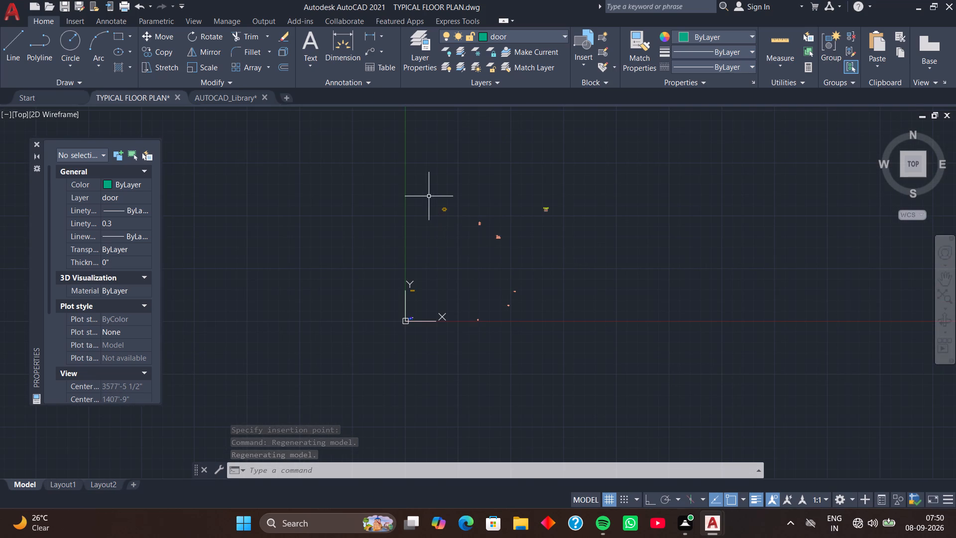
click(434, 199)
click(456, 224)
scroll(454, 221, up, 3)
text(m)
key(space)
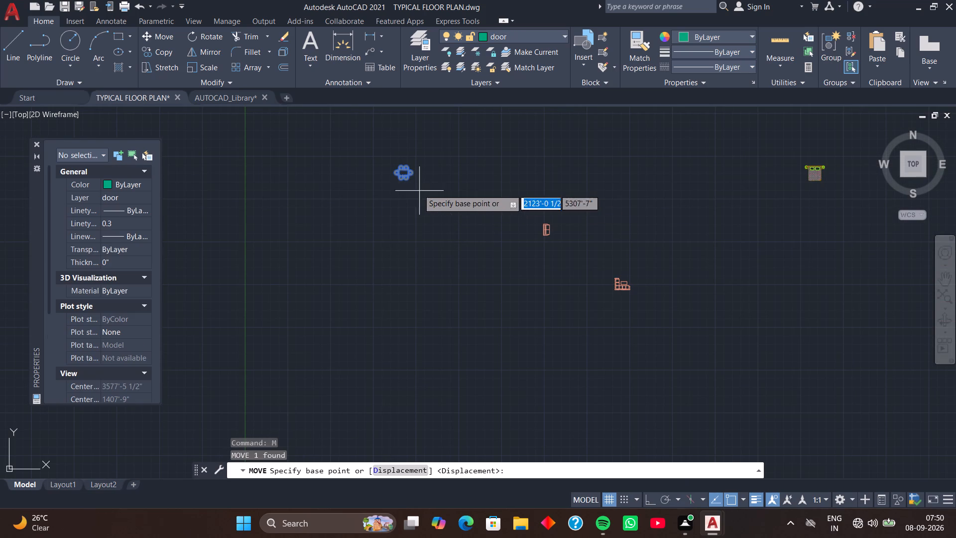
click(408, 177)
scroll(408, 251, down, 3)
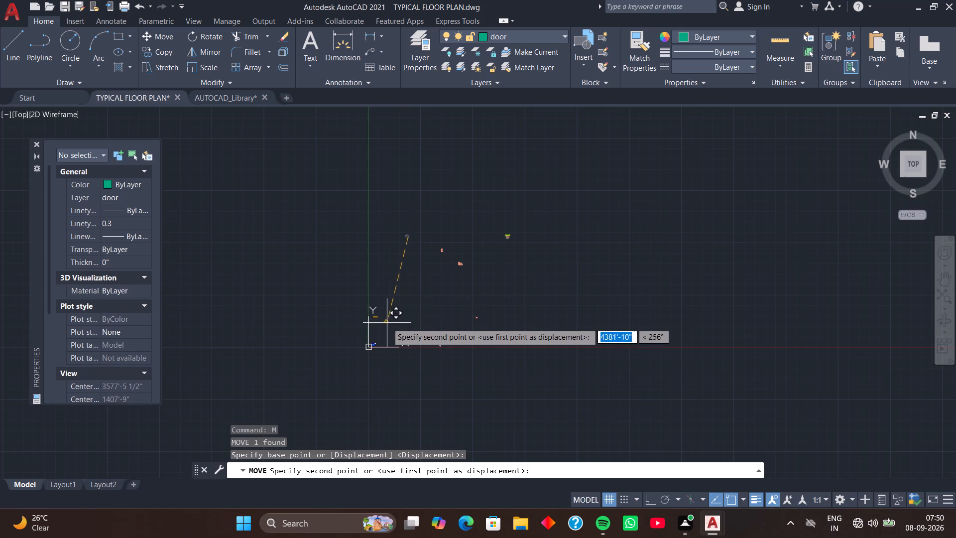
scroll(386, 325, up, 2)
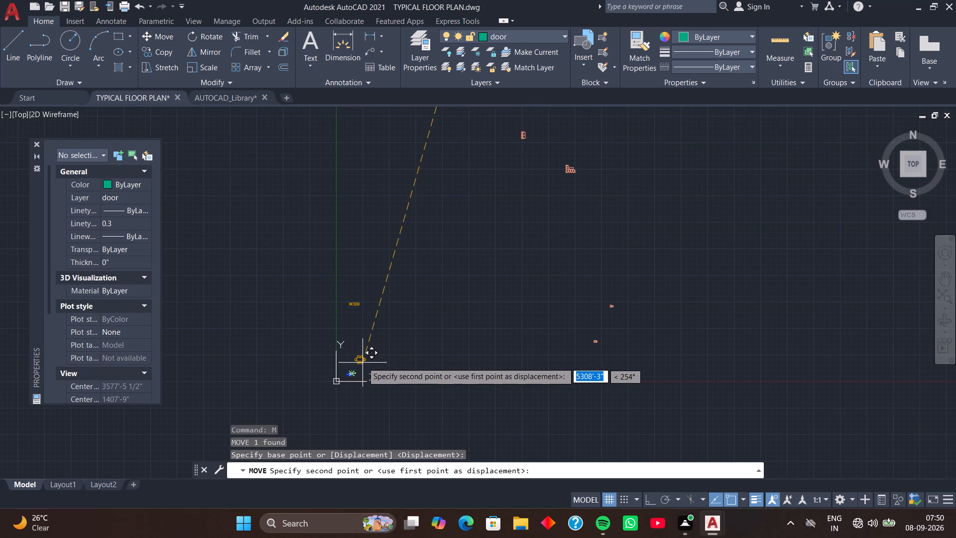
click(363, 368)
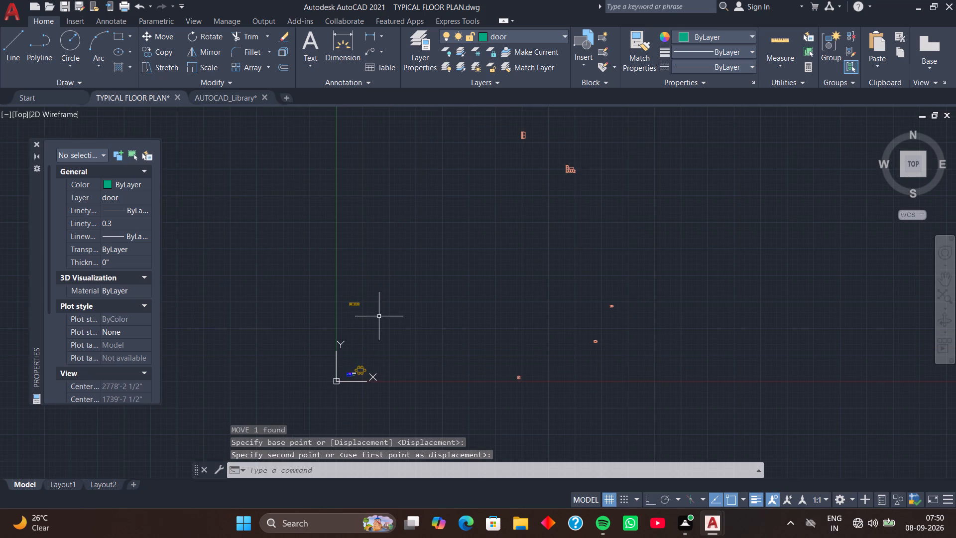
Move the pasted kitchen counter from above the floor plan to beside the dining table.
drag(337, 296, 339, 301)
click(372, 322)
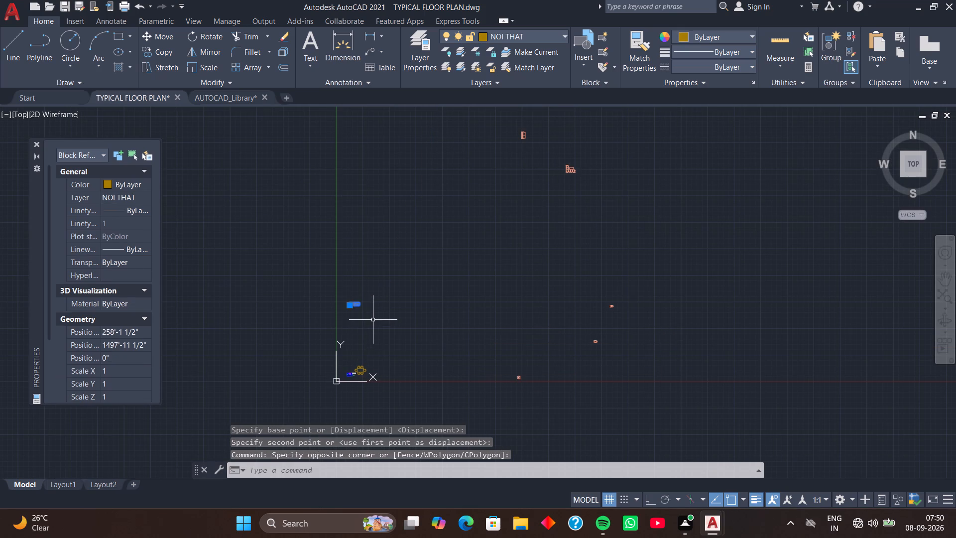
key(m)
key(space)
click(358, 309)
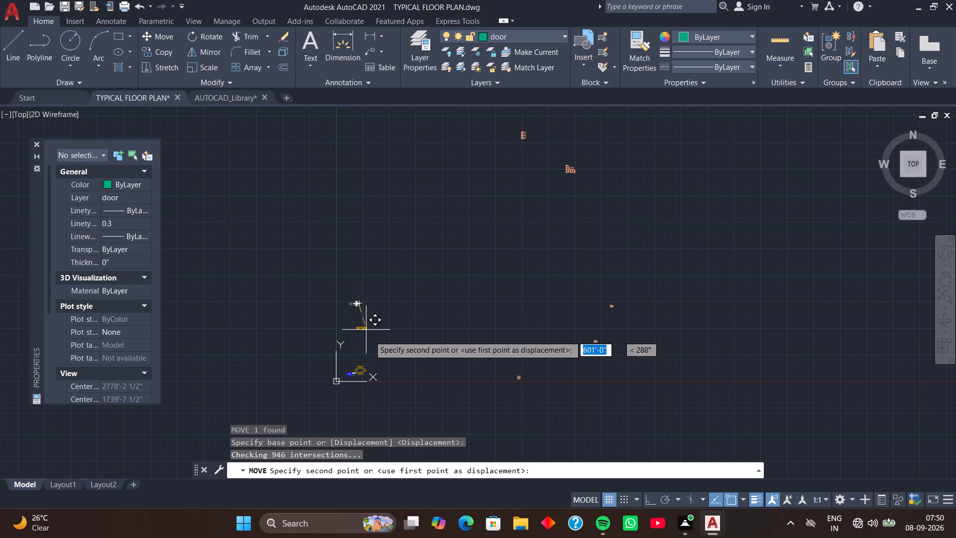
click(375, 368)
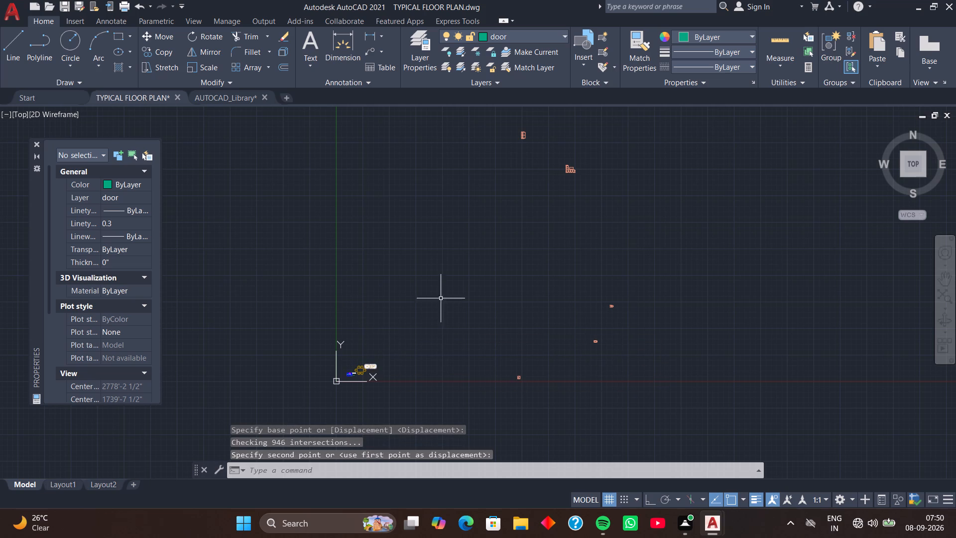
Bring the vertical sofa and the L-shaped sofa with coffee table together just above the floor plan.
click(521, 138)
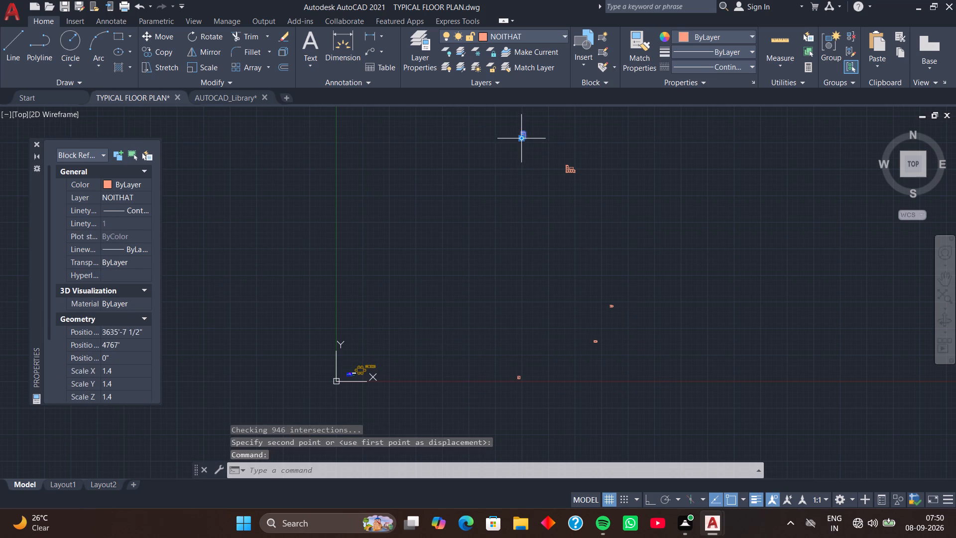
click(521, 141)
click(346, 360)
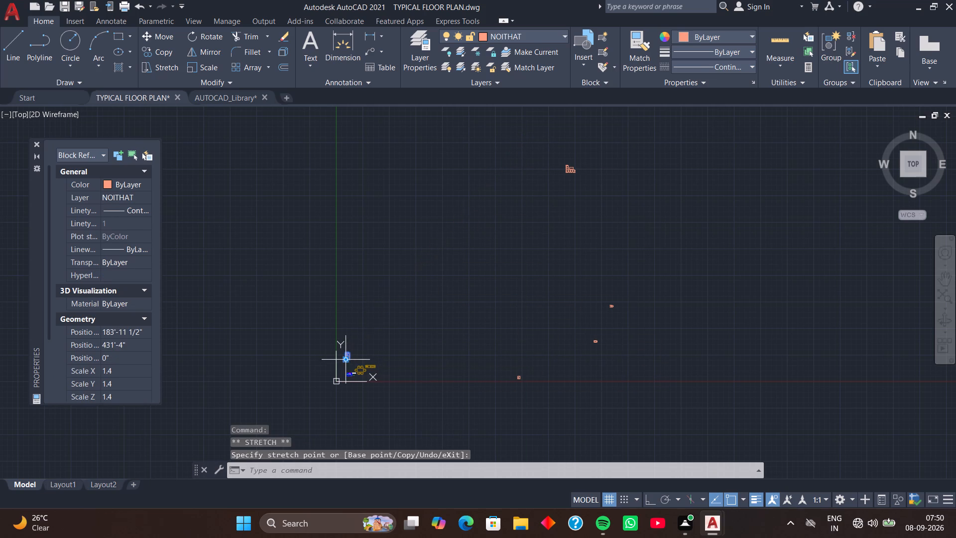
click(570, 172)
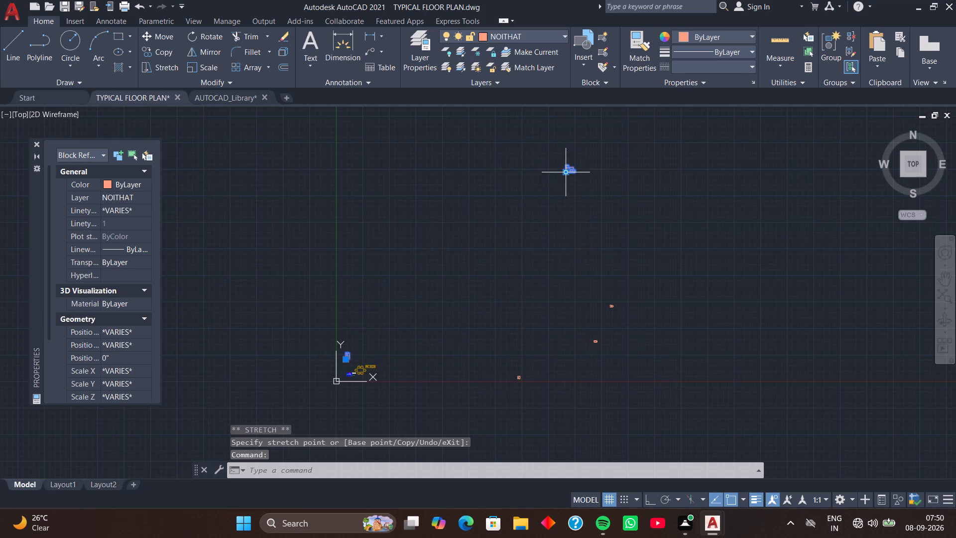
drag(565, 172, 563, 177)
click(355, 357)
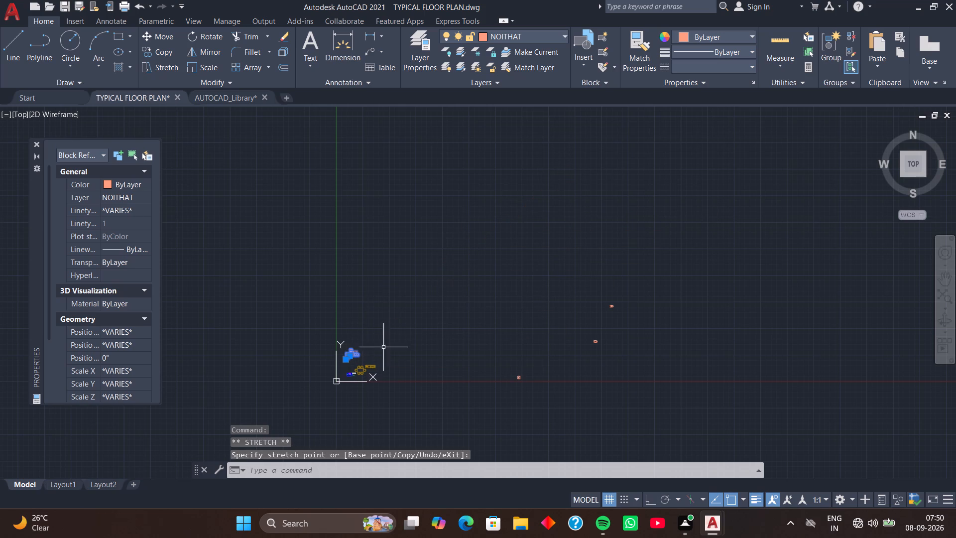
Move the toilet and the oval-bowl washbasin next to the L-shaped sofa, above the kitchen counter.
click(611, 305)
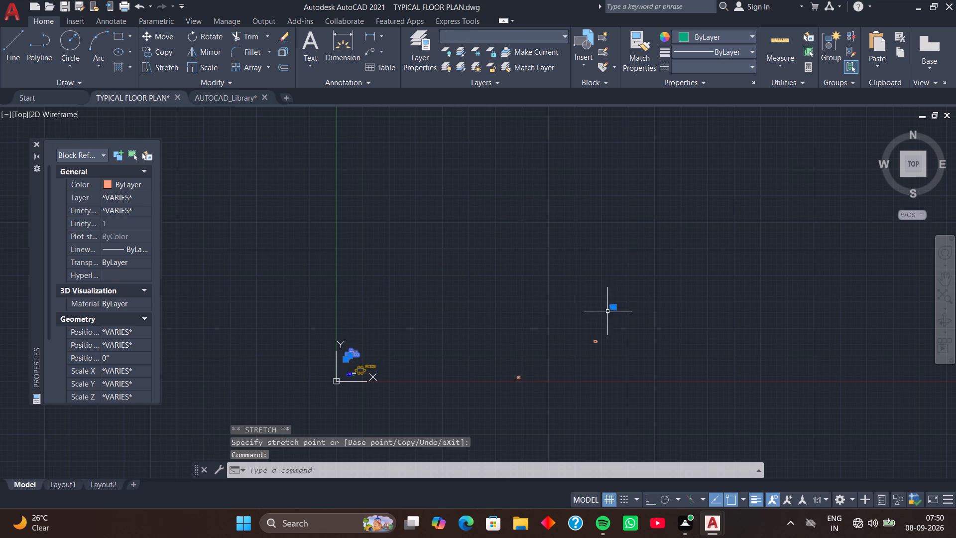
click(611, 308)
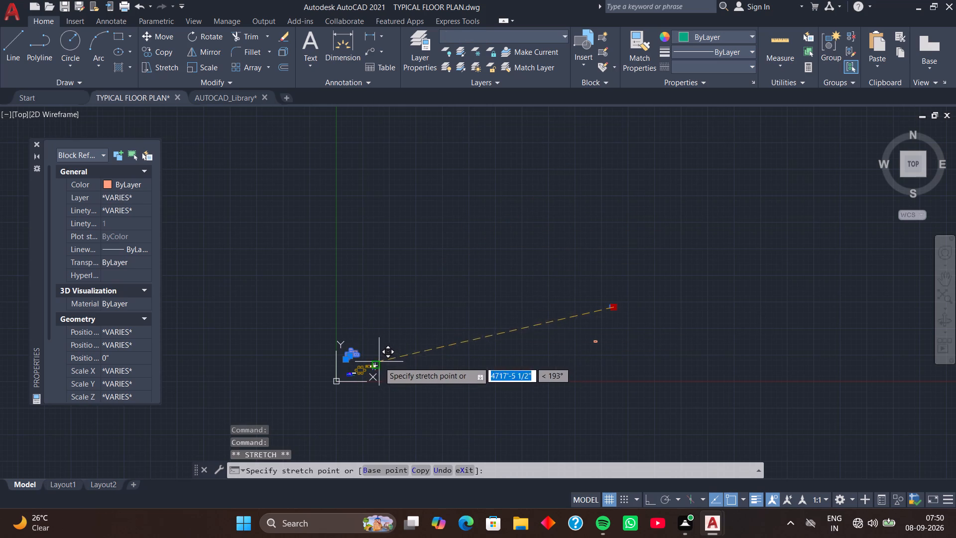
click(368, 355)
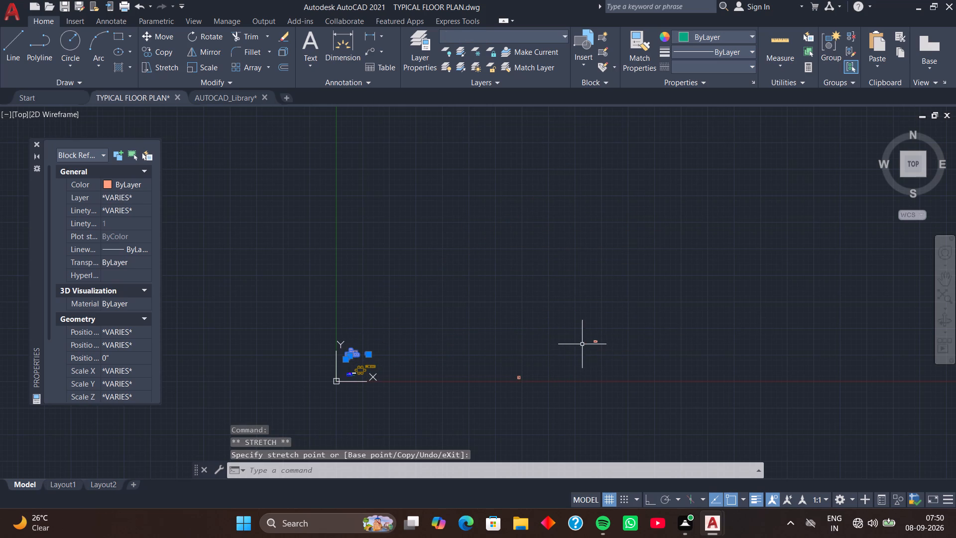
click(593, 342)
drag(592, 343, 515, 350)
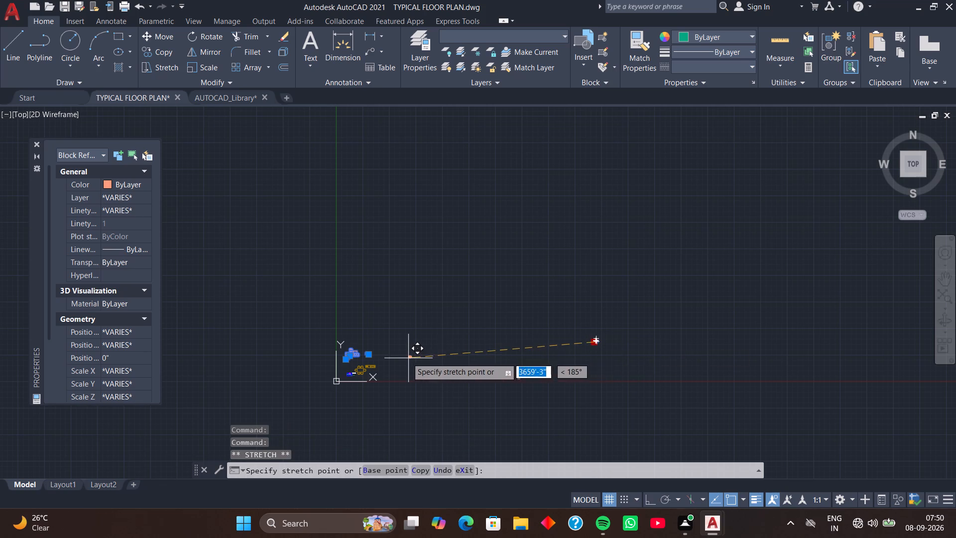
scroll(404, 357, up, 2)
click(328, 363)
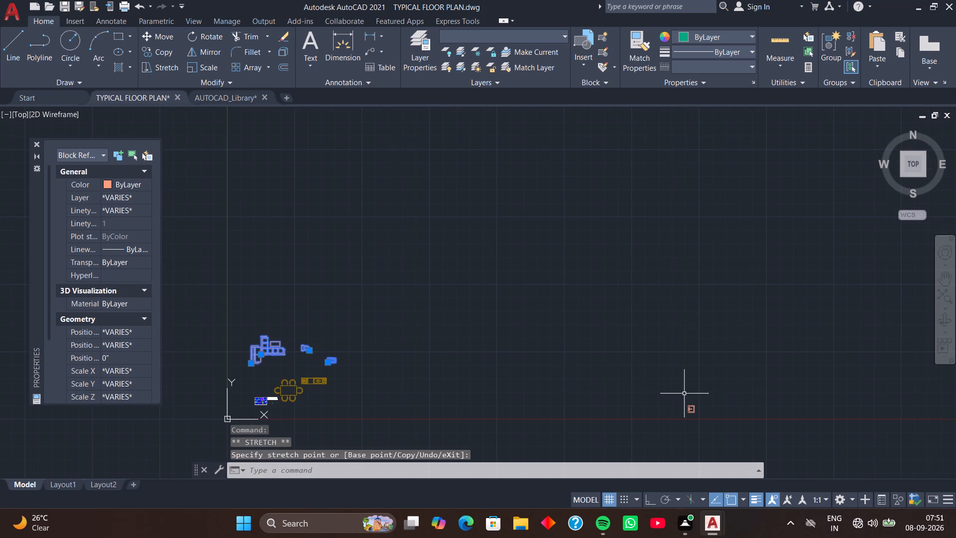
Move the rectangular basin with the side-mounted tap between the L-shaped sofa and the kitchen counter.
click(687, 407)
drag(688, 408, 535, 376)
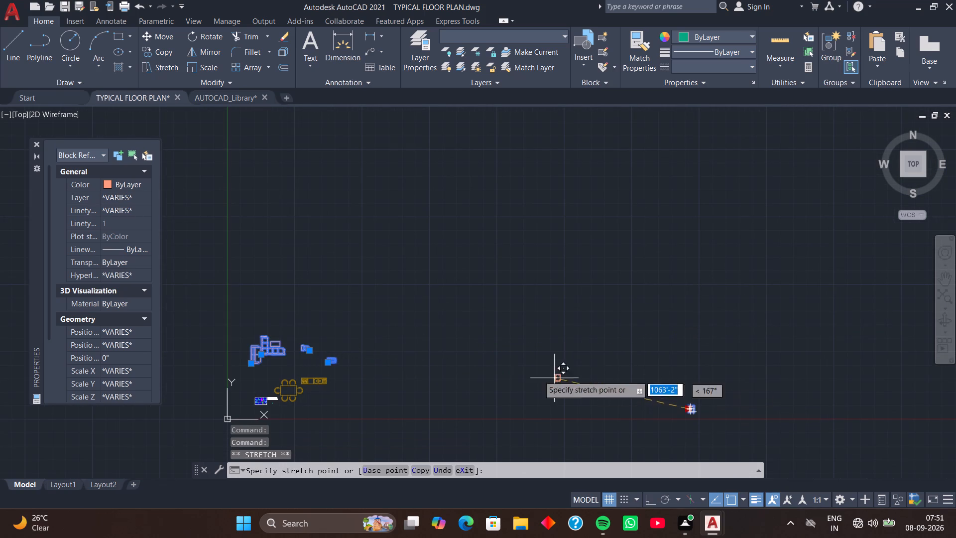
drag(535, 376, 406, 373)
scroll(292, 368, up, 3)
click(266, 359)
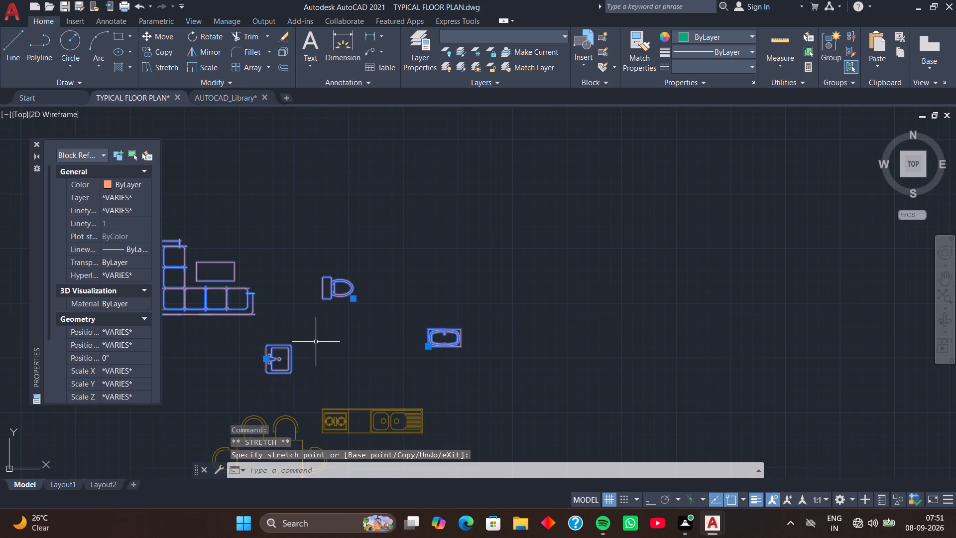
Move the far-off double bed block next to the floor plan, near the drawing origin.
scroll(334, 342, down, 2)
middle_drag(345, 353, 534, 283)
scroll(528, 239, down, 3)
middle_drag(536, 198, 453, 379)
scroll(763, 192, down, 1)
middle_drag(762, 192, 719, 240)
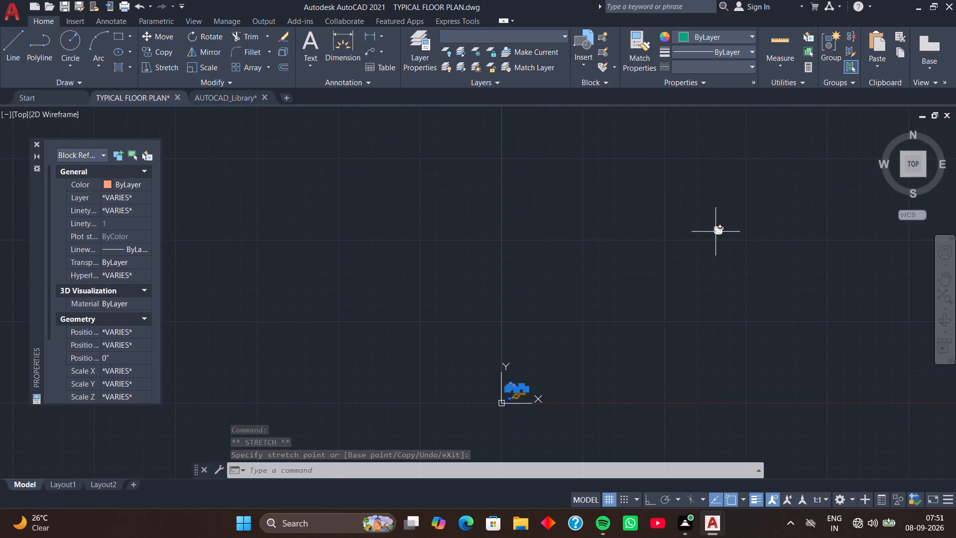
click(717, 232)
drag(717, 236, 709, 249)
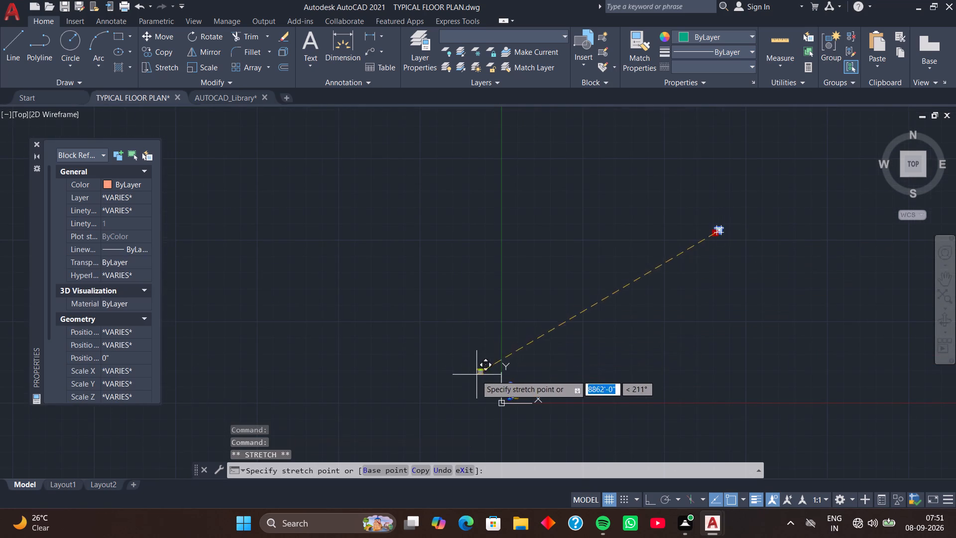
scroll(476, 377, up, 4)
middle_drag(509, 378, 487, 199)
scroll(530, 290, up, 3)
middle_drag(634, 329, 517, 219)
scroll(514, 219, down, 3)
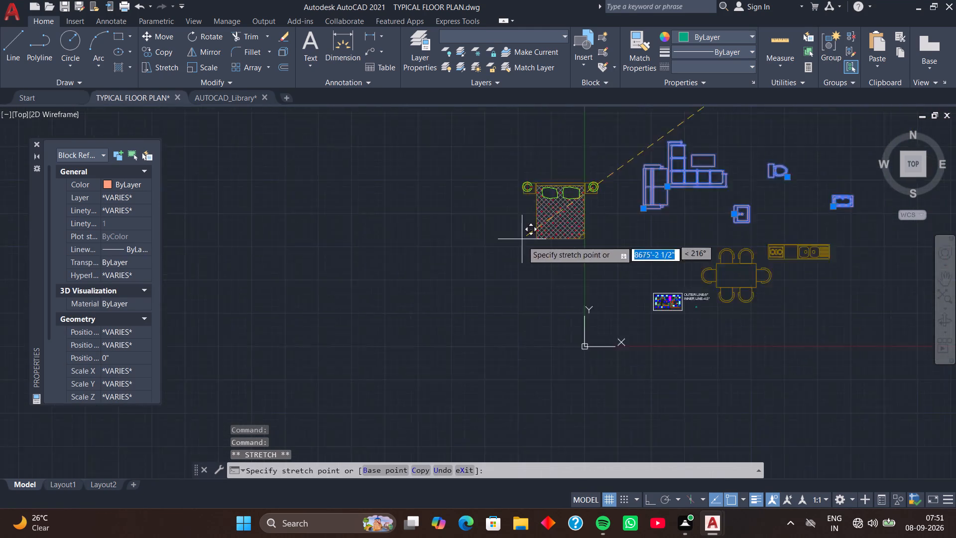
middle_drag(575, 317, 545, 256)
scroll(545, 241, up, 3)
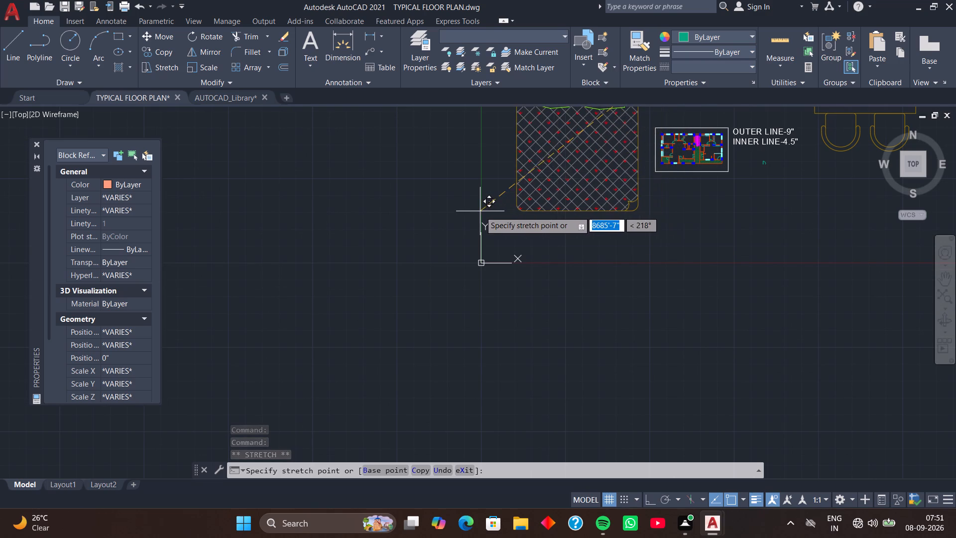
click(480, 211)
scroll(496, 212, down, 2)
middle_drag(505, 215, 474, 264)
scroll(489, 253, up, 1)
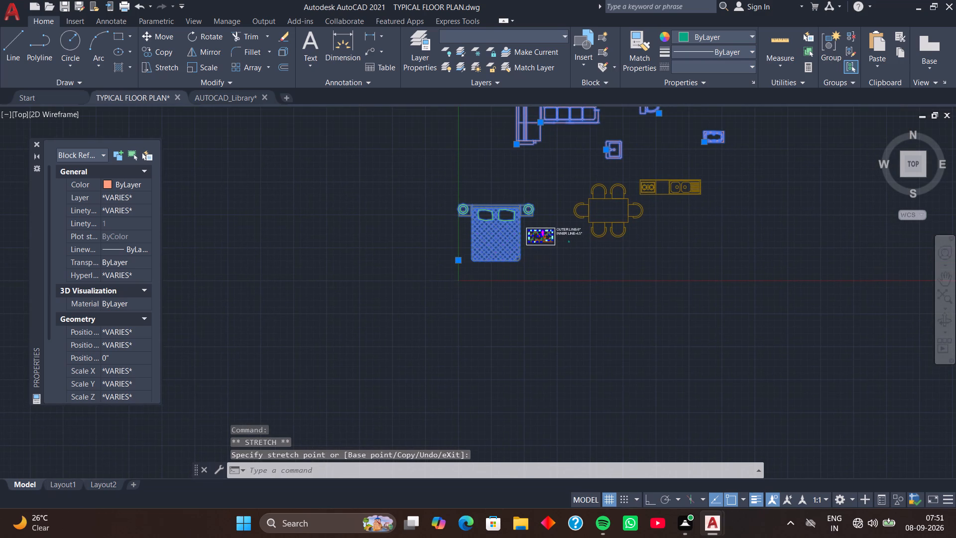
scroll(438, 219, down, 2)
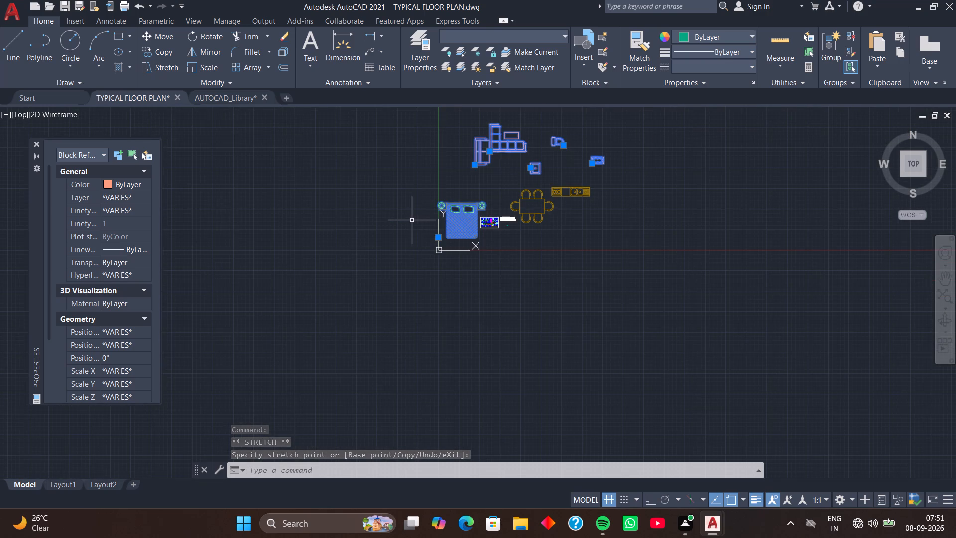
key(Escape)
Scale the double bed down to about 0.2 from the lower-left corner of its mattress.
click(464, 221)
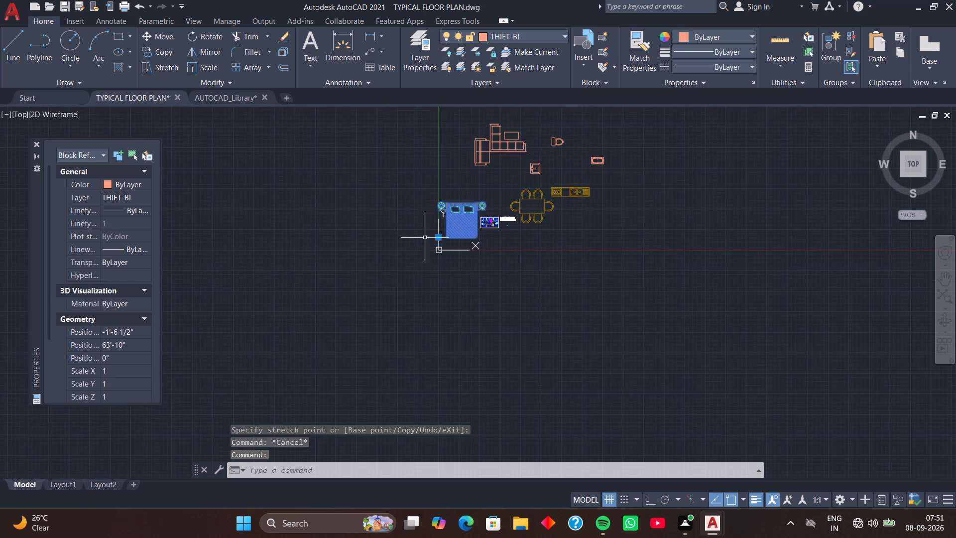
text(sc)
key(space)
scroll(440, 241, up, 3)
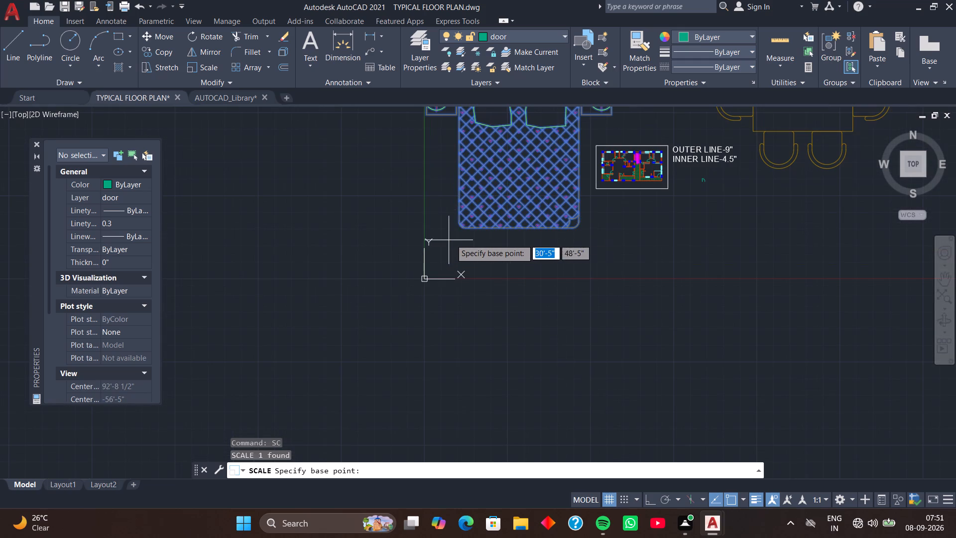
click(460, 231)
scroll(471, 233, up, 2)
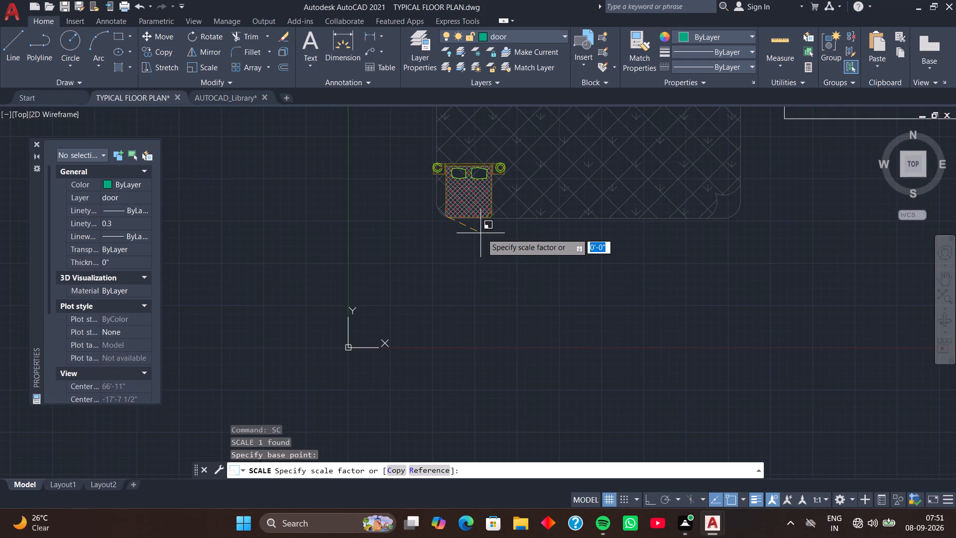
click(482, 231)
Move the reduced bed just outside the floor plan's border, level with the plan's left side.
click(477, 210)
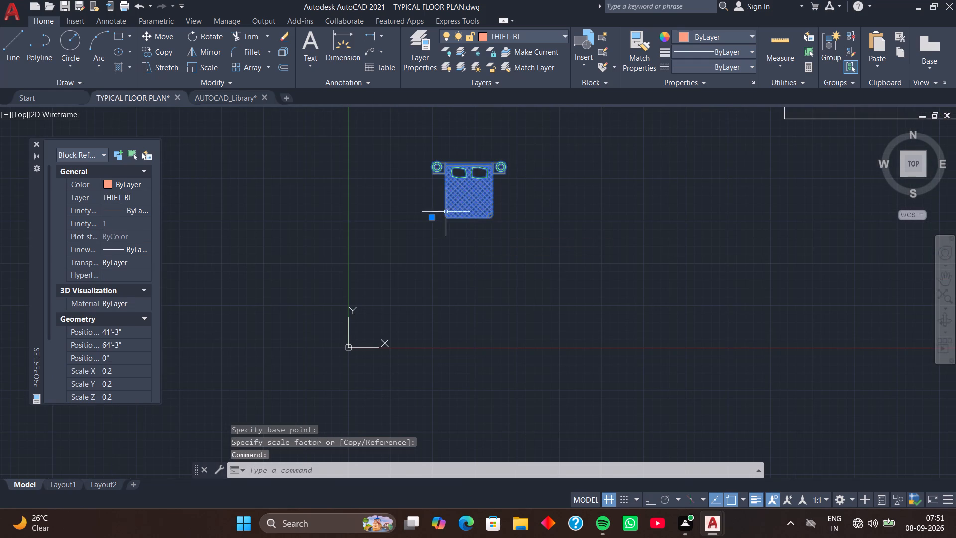
click(431, 217)
scroll(523, 173, down, 2)
middle_drag(539, 177, 463, 288)
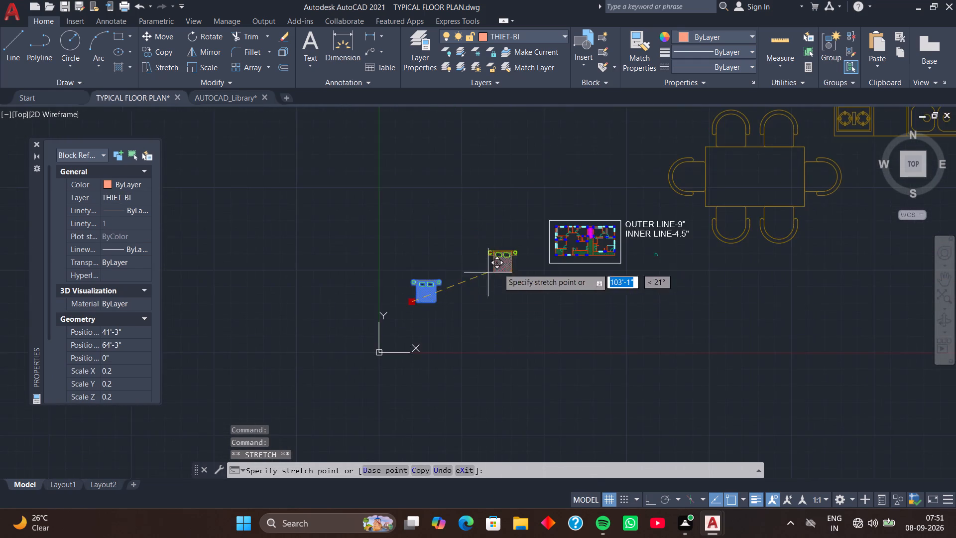
scroll(551, 250, up, 3)
click(405, 238)
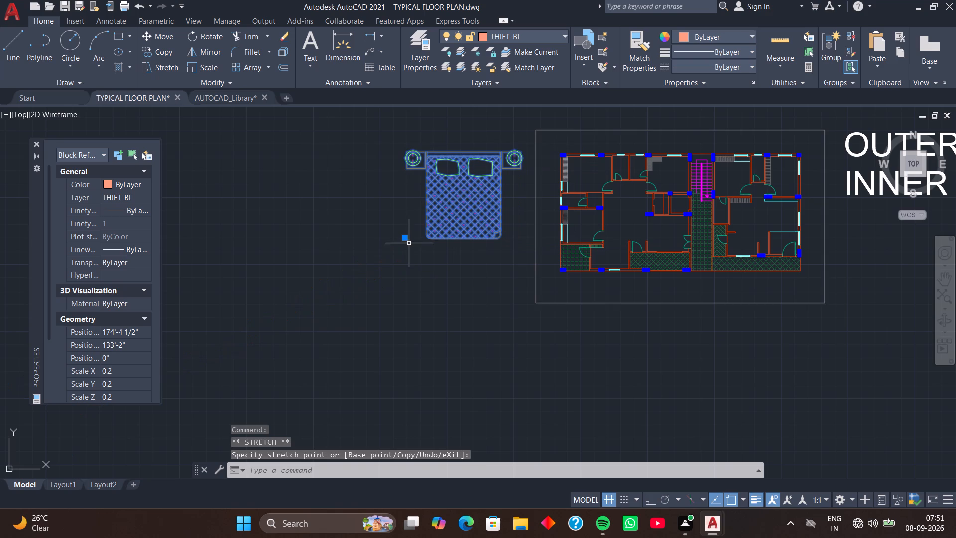
Scale the bed down again from its mattress's lower-left corner so it suits the plan's bedrooms.
key(s)
key(c)
key(space)
click(426, 241)
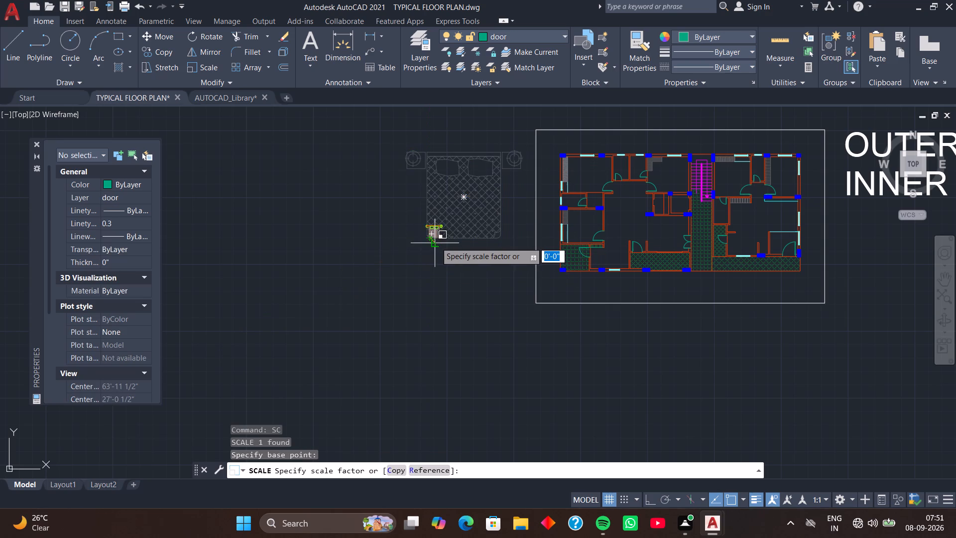
scroll(436, 242, up, 3)
click(436, 242)
Move the bed into the plan's upper-left bedroom, with its headboard against the window wall.
click(431, 221)
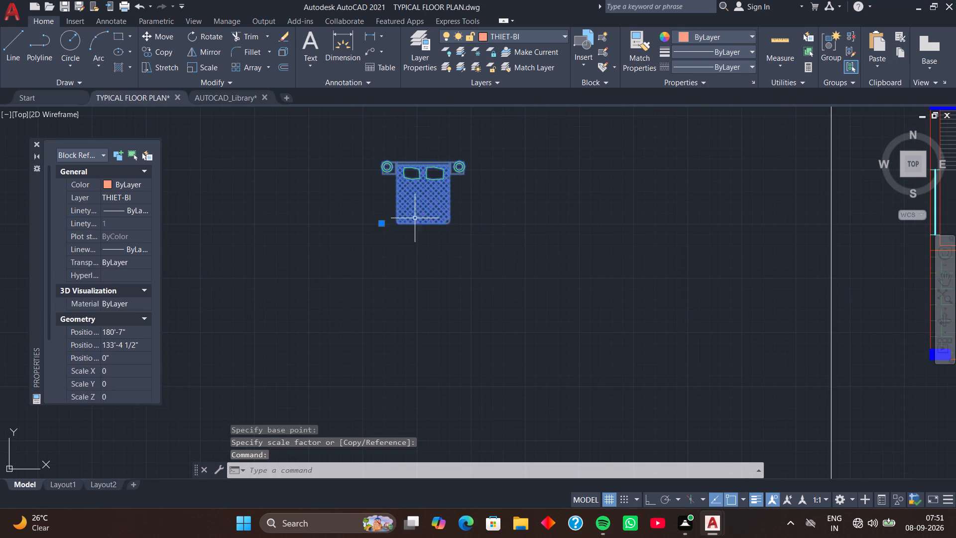
click(382, 223)
scroll(497, 186, down, 2)
middle_drag(522, 195, 388, 285)
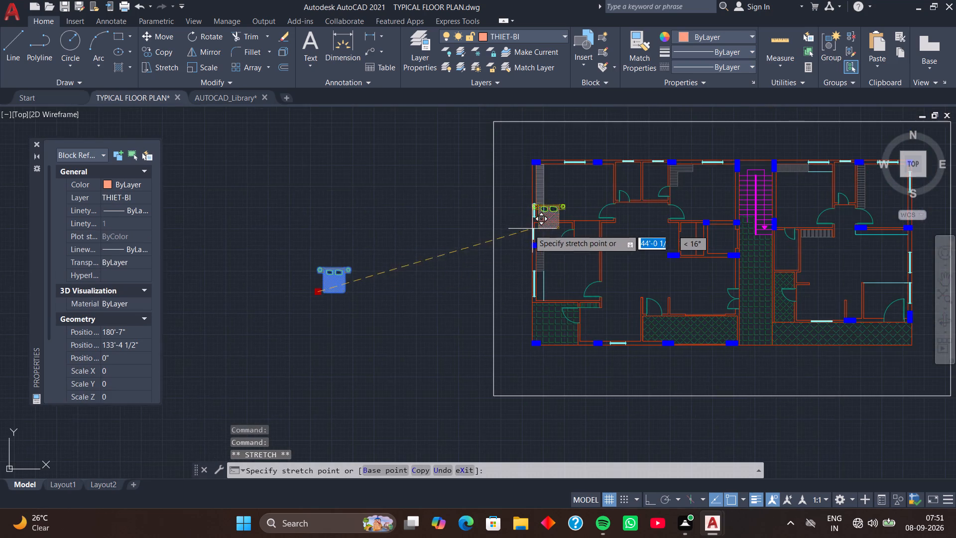
scroll(547, 220, up, 3)
middle_drag(581, 187, 501, 292)
scroll(499, 228, down, 1)
middle_drag(499, 228, 488, 256)
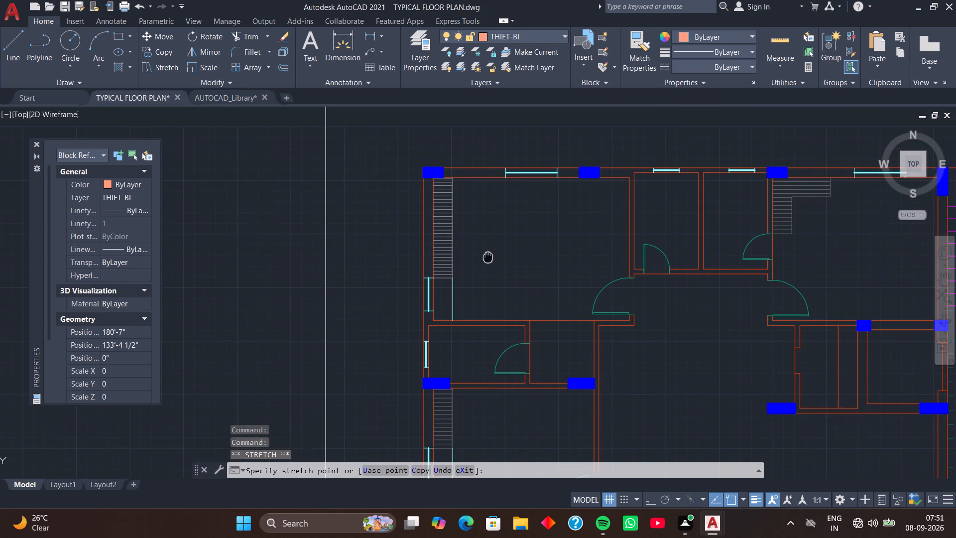
middle_drag(488, 256, 488, 257)
click(486, 242)
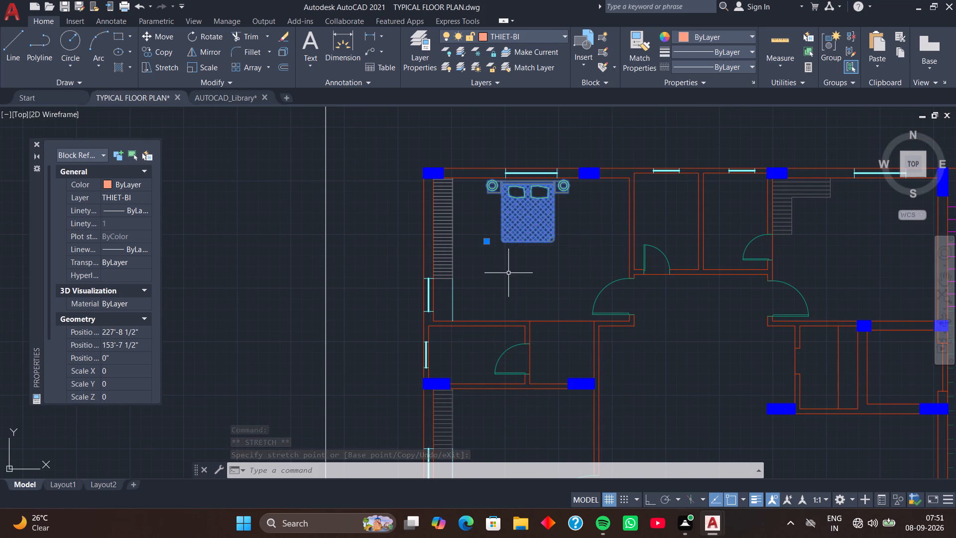
Start a multiple copy of the bed from its headboard midpoint and place one in the lower-left bedroom, against its upper wall.
text(co m)
key(space)
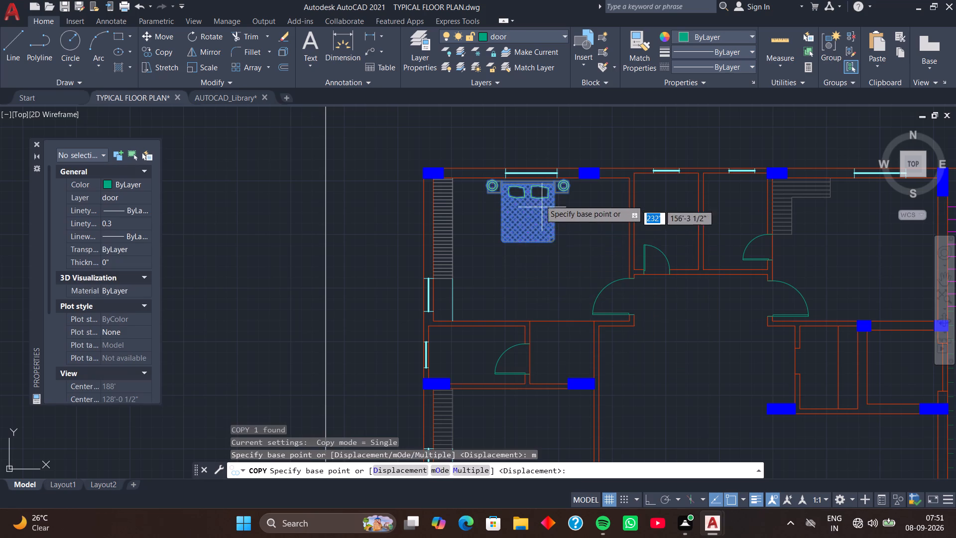
scroll(535, 185, up, 1)
click(528, 179)
scroll(572, 228, down, 2)
middle_drag(557, 304, 556, 303)
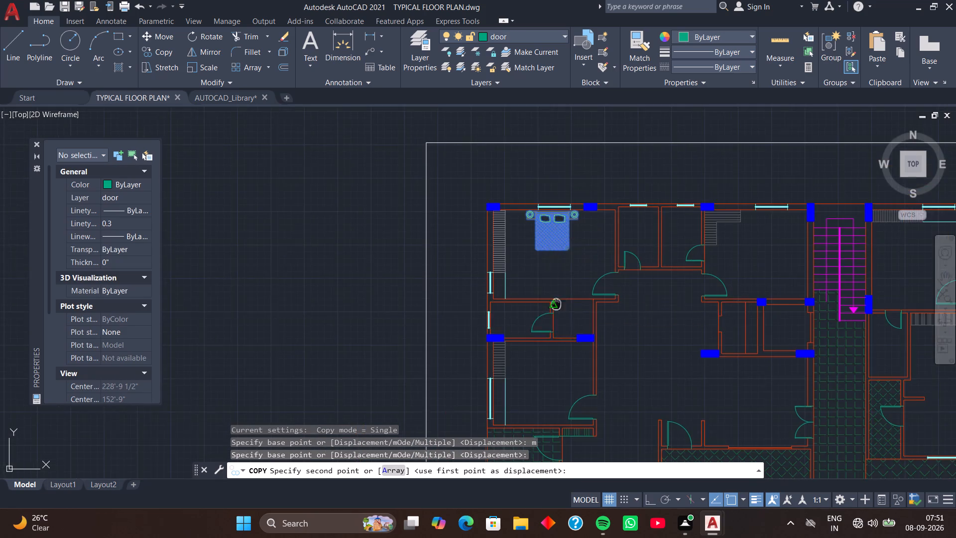
middle_drag(556, 303, 575, 156)
scroll(561, 207, up, 2)
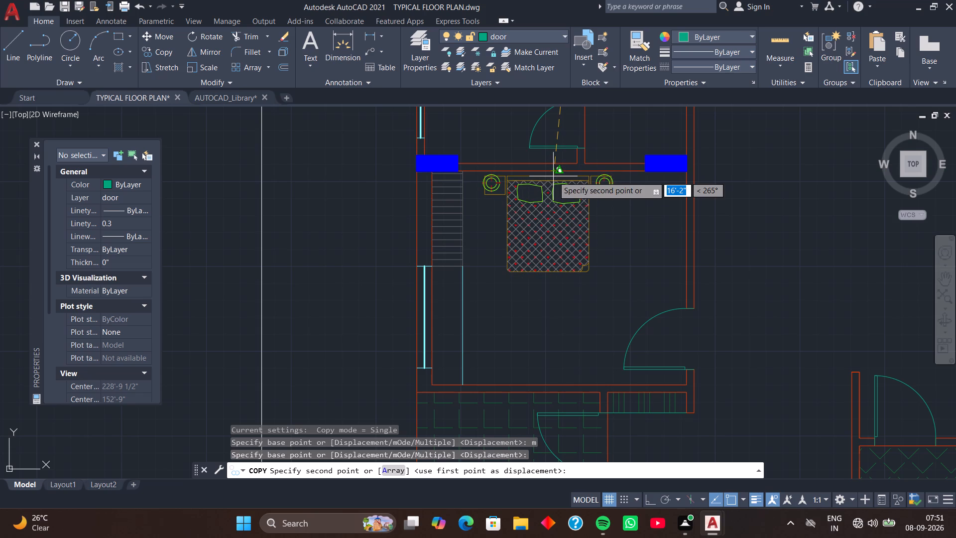
click(553, 176)
Place another bed copy under the window of the upper bedroom just left of the staircase.
scroll(708, 131, down, 2)
middle_drag(726, 141, 478, 258)
middle_drag(605, 213, 594, 220)
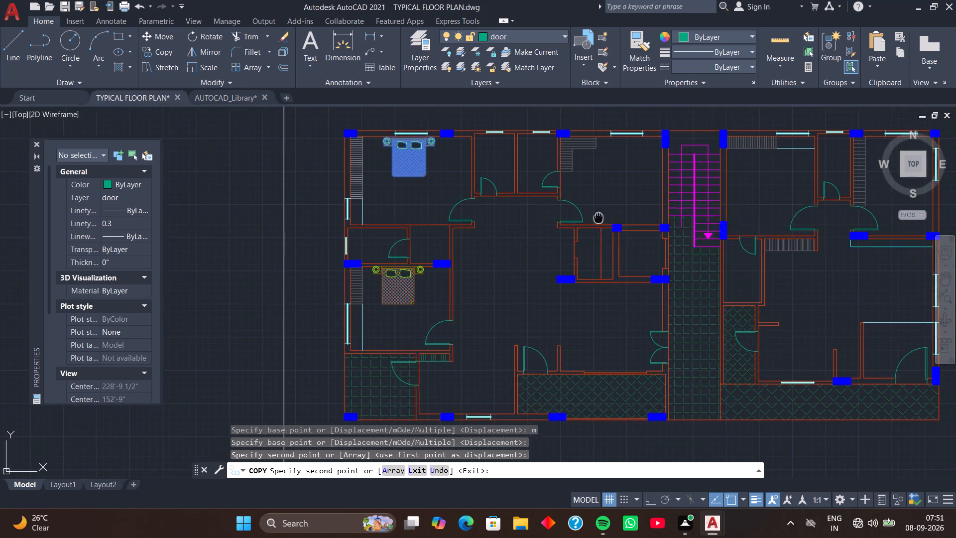
middle_drag(594, 220, 487, 265)
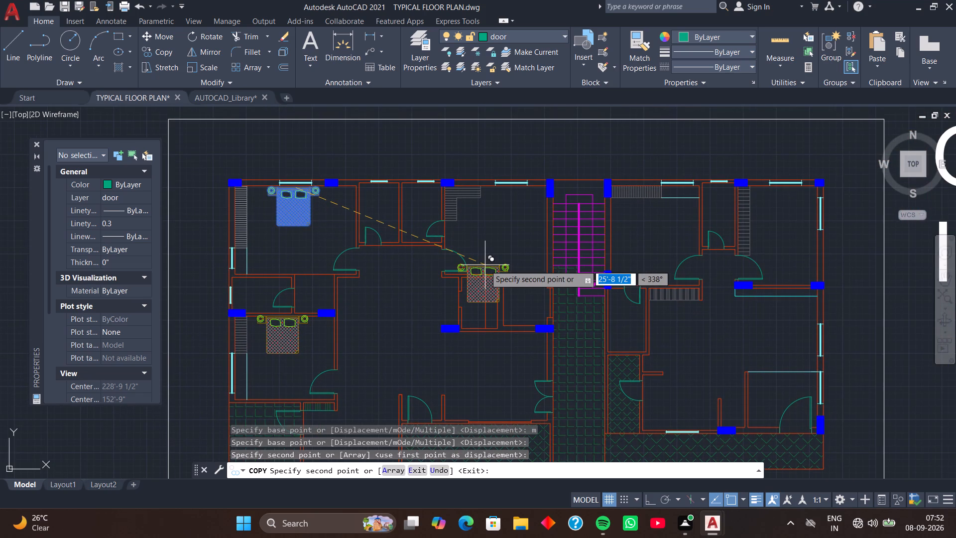
scroll(505, 208, up, 1)
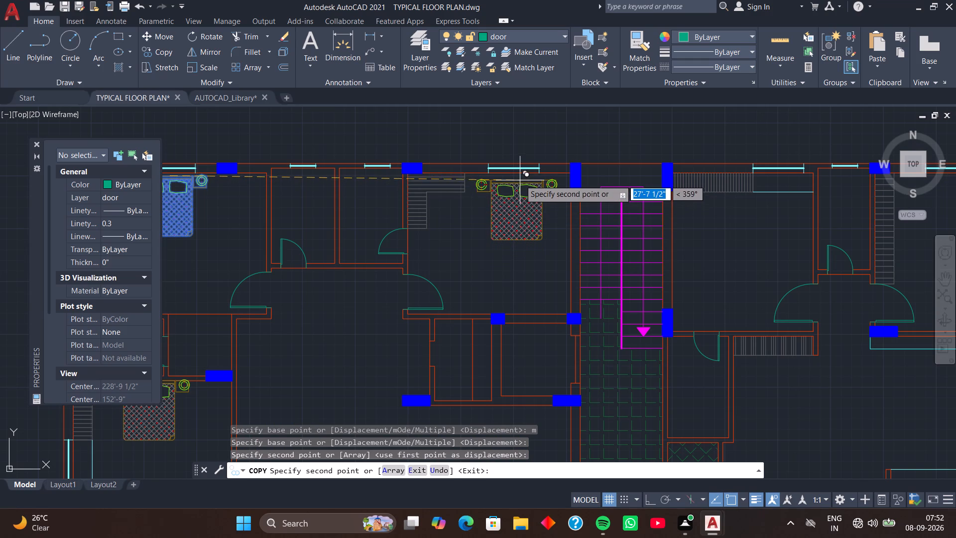
click(520, 176)
Place bed copies under the upper-right corner bedroom's window and in the middle of the bedroom just right of the staircase.
scroll(556, 214, down, 1)
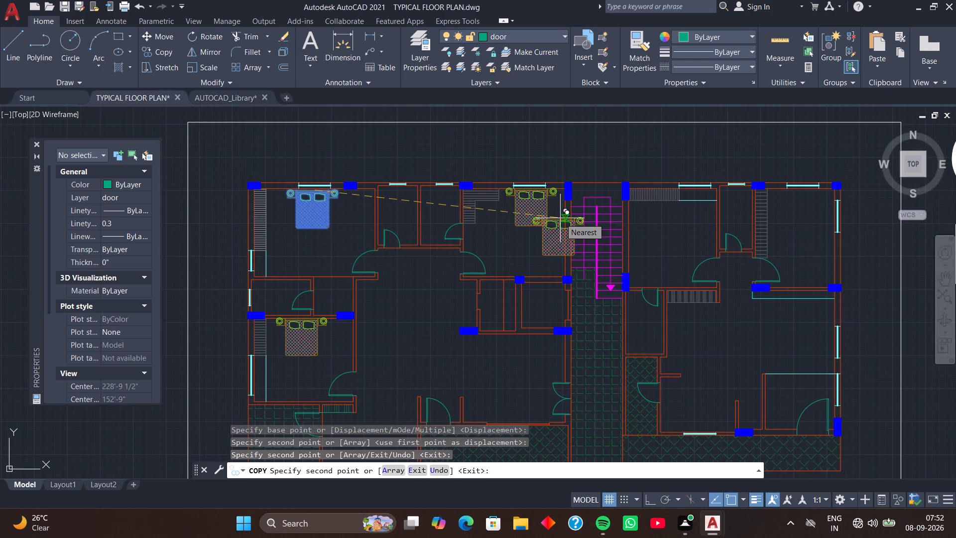
middle_drag(735, 235, 573, 282)
scroll(655, 250, up, 1)
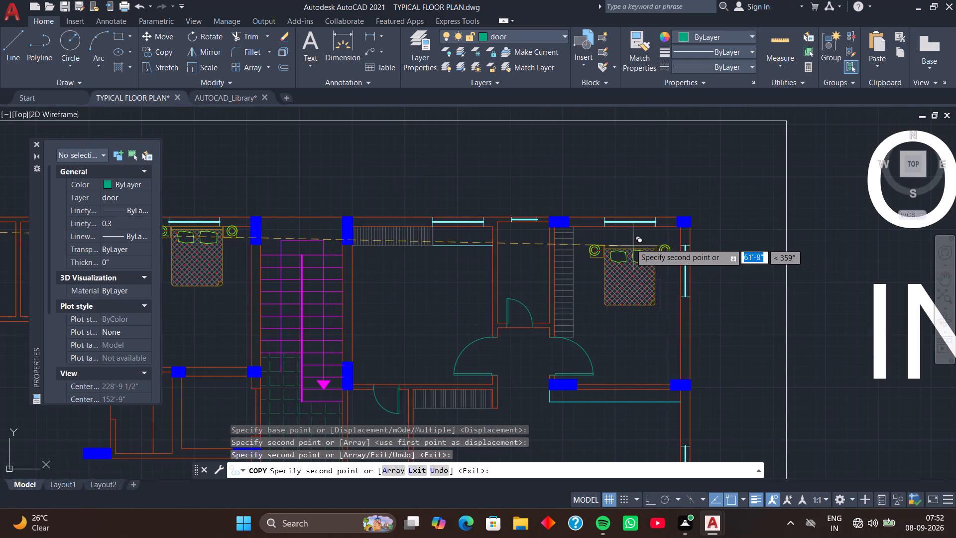
click(631, 231)
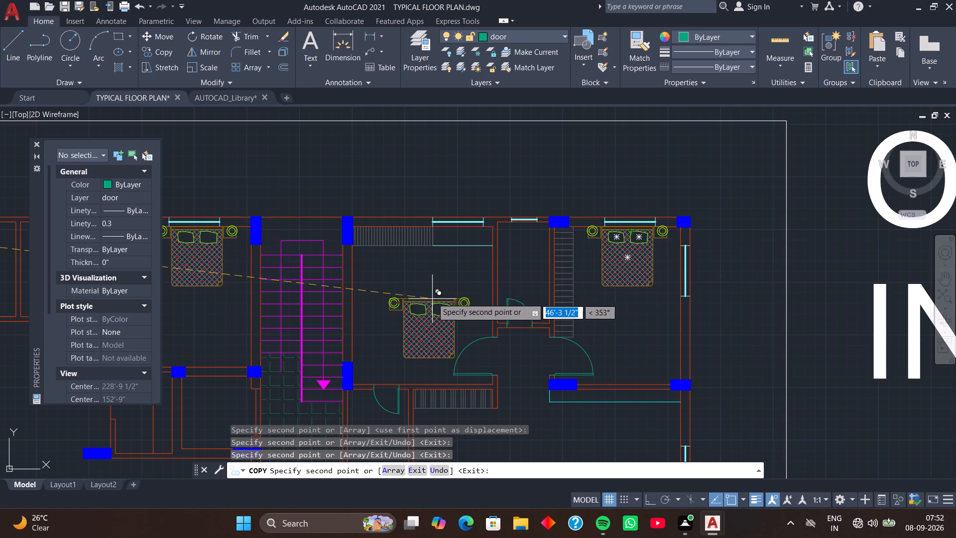
click(408, 271)
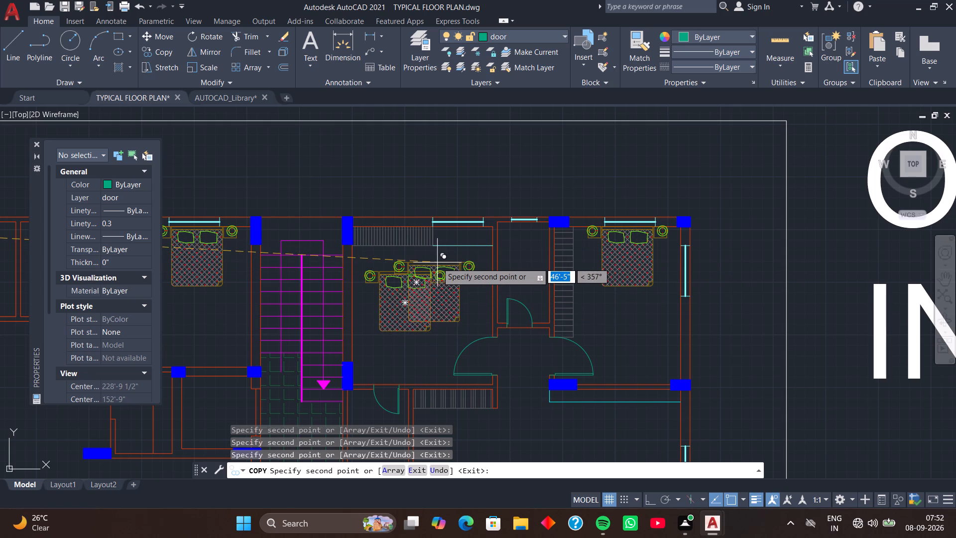
key(space)
Rotate the bed in the bedroom right of the staircase by 90° about its headboard midpoint, with Ortho on.
click(420, 294)
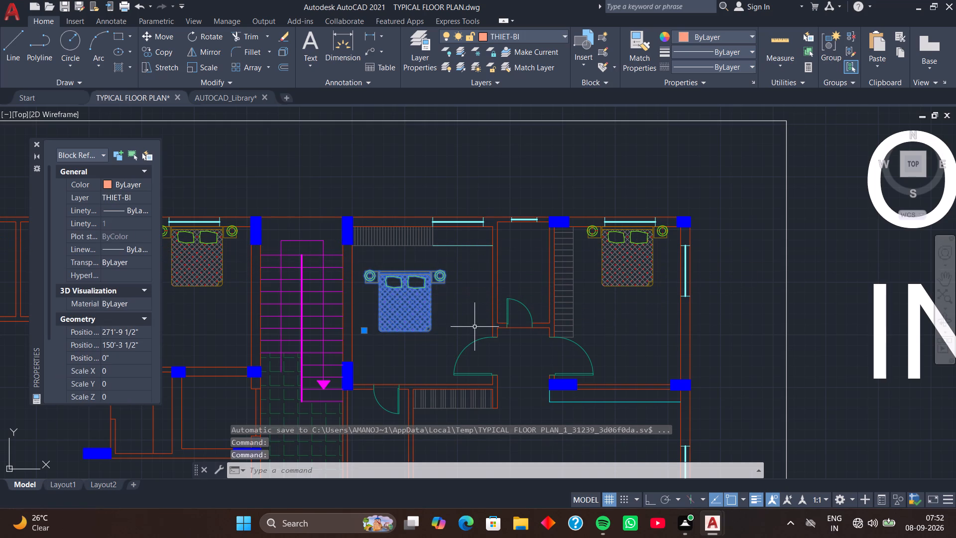
text(ro)
key(space)
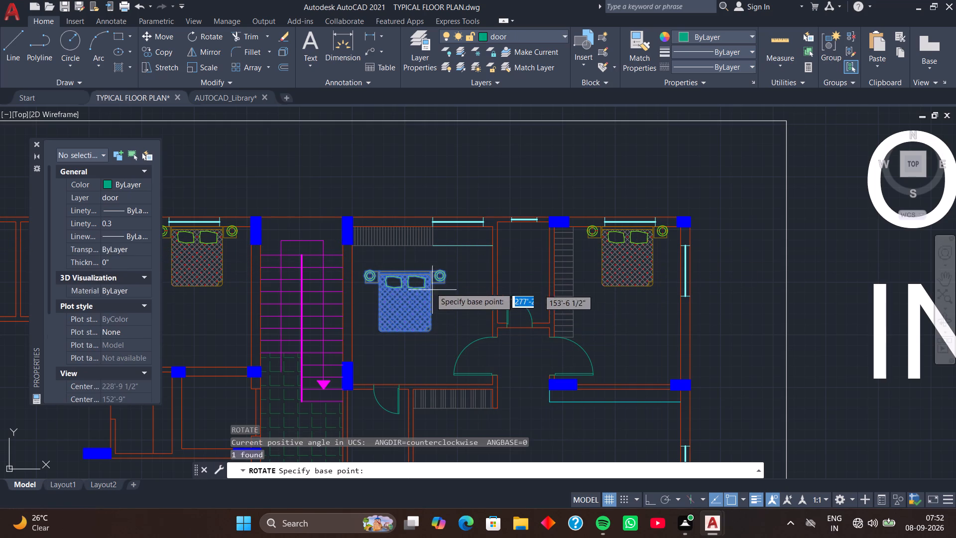
click(407, 271)
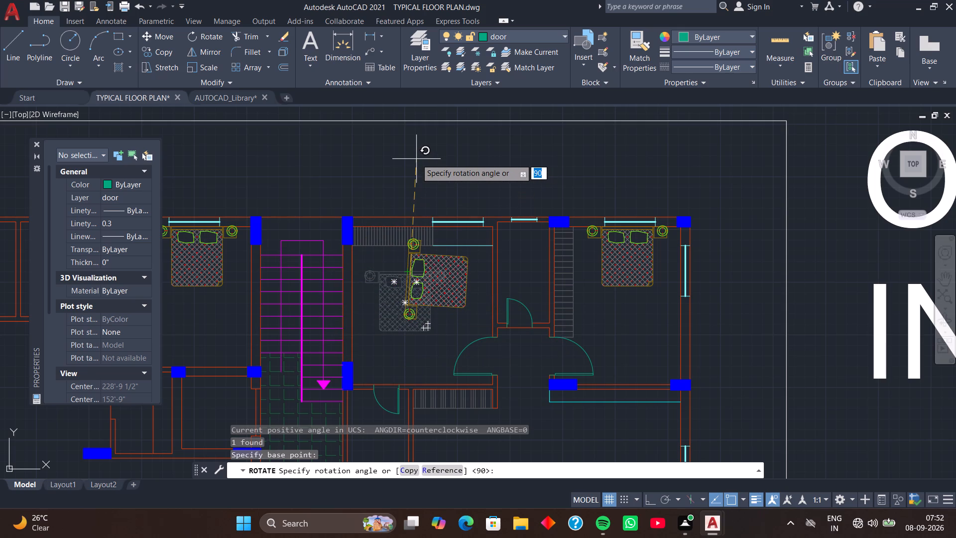
key(F8)
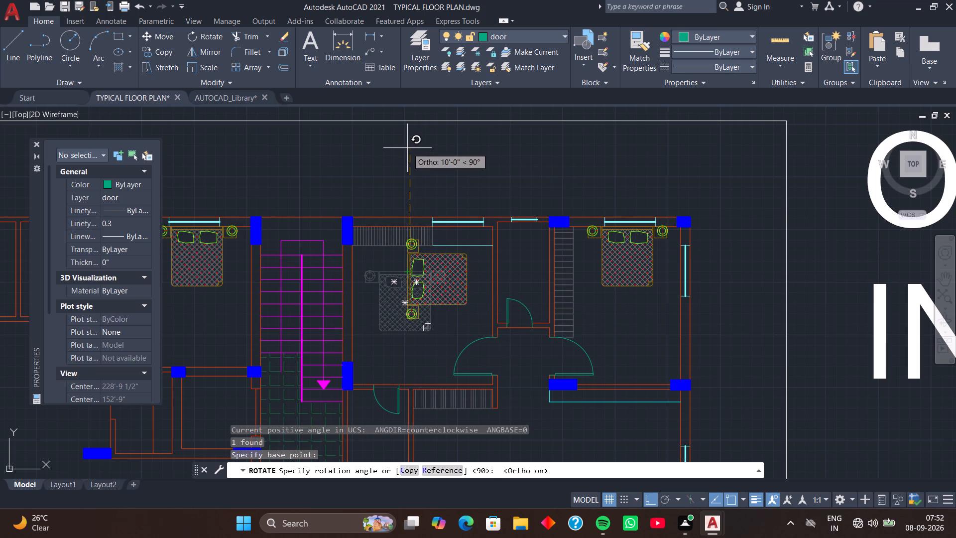
click(407, 148)
Move the rotated bed by its headboard midpoint against the staircase-side wall of its bedroom, with Ortho off.
click(451, 282)
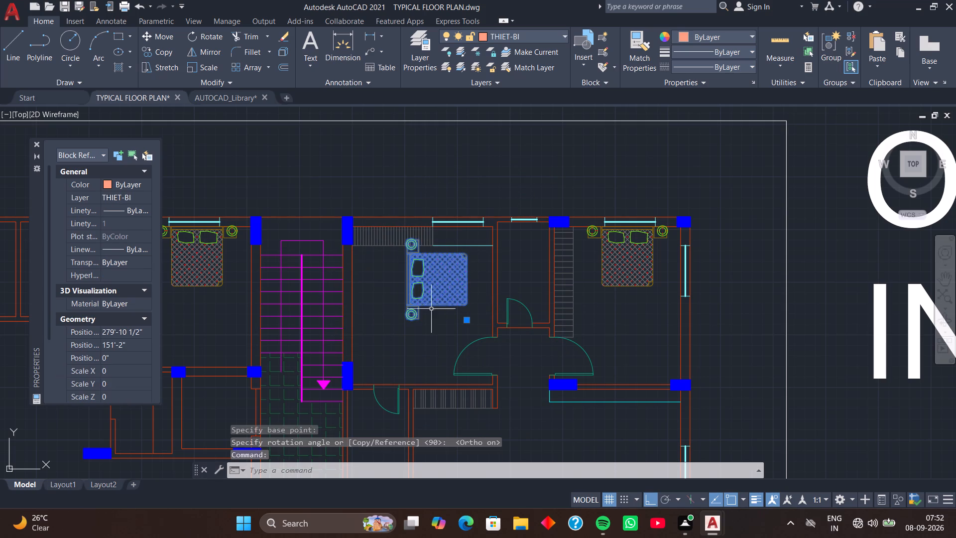
text(m)
key(space)
scroll(412, 296, up, 1)
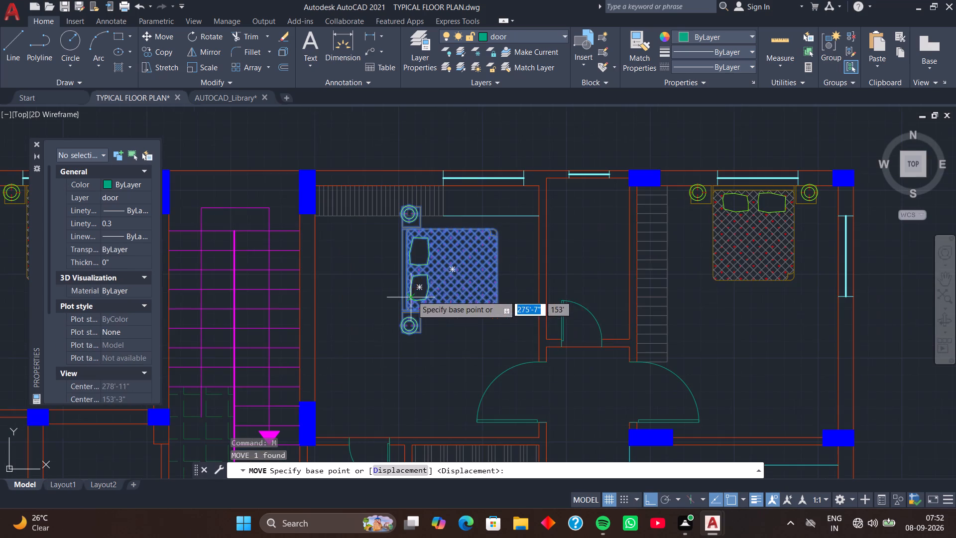
click(401, 268)
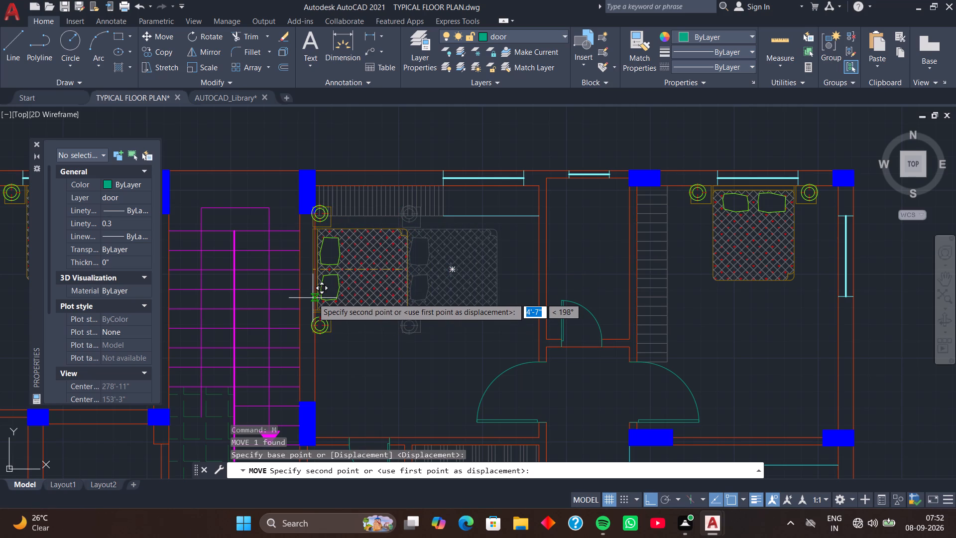
key(F8)
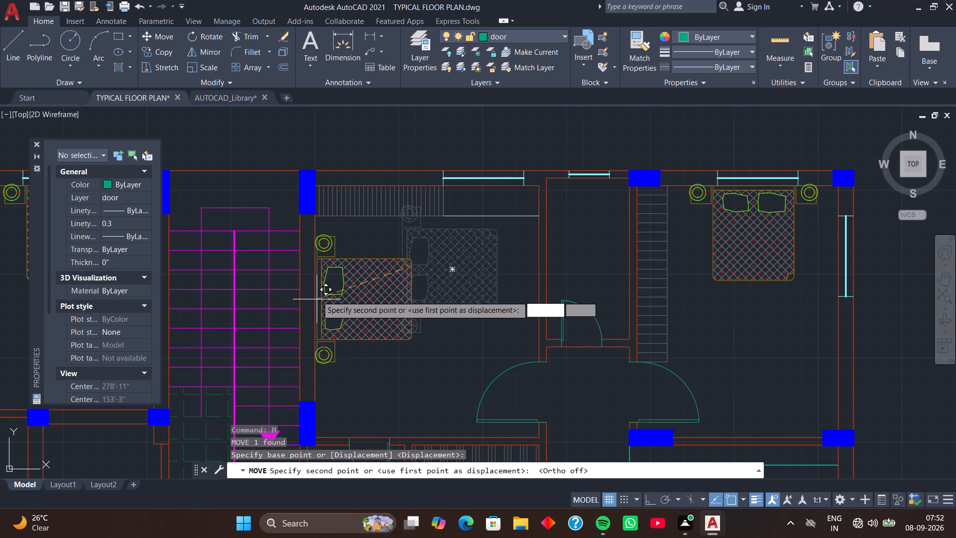
scroll(316, 294, up, 1)
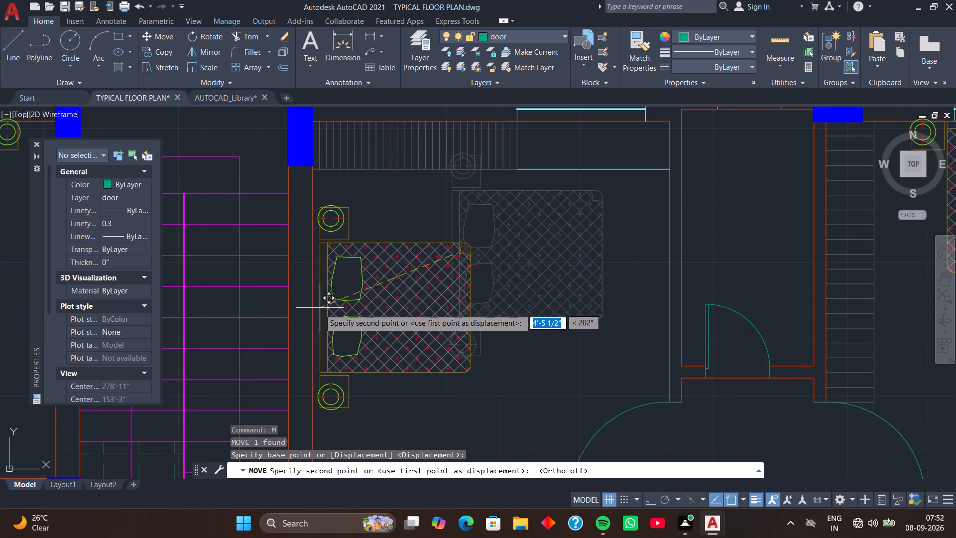
click(315, 312)
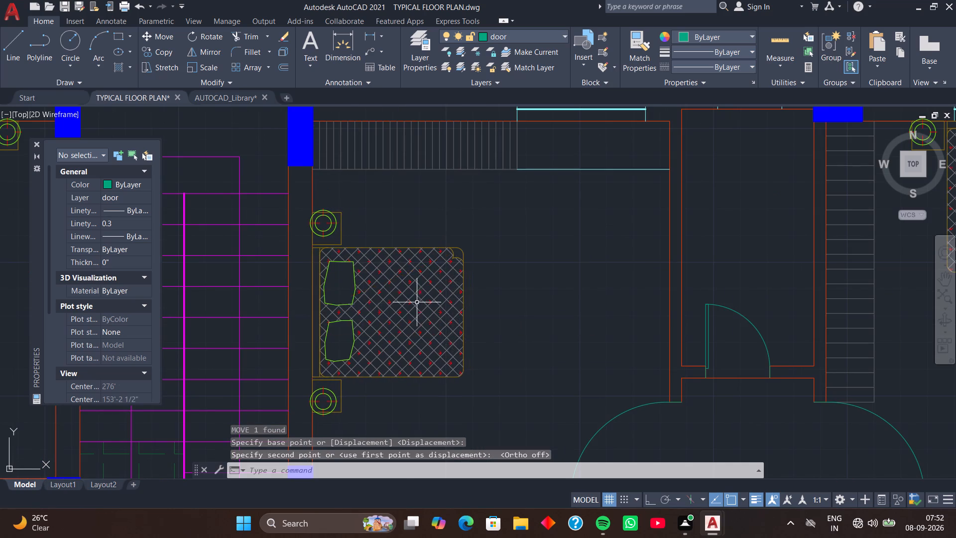
Scale the six-seat dining table block down to about 0.1, using the tabletop's lower-left corner as base point.
scroll(421, 302, down, 2)
middle_drag(488, 351, 480, 312)
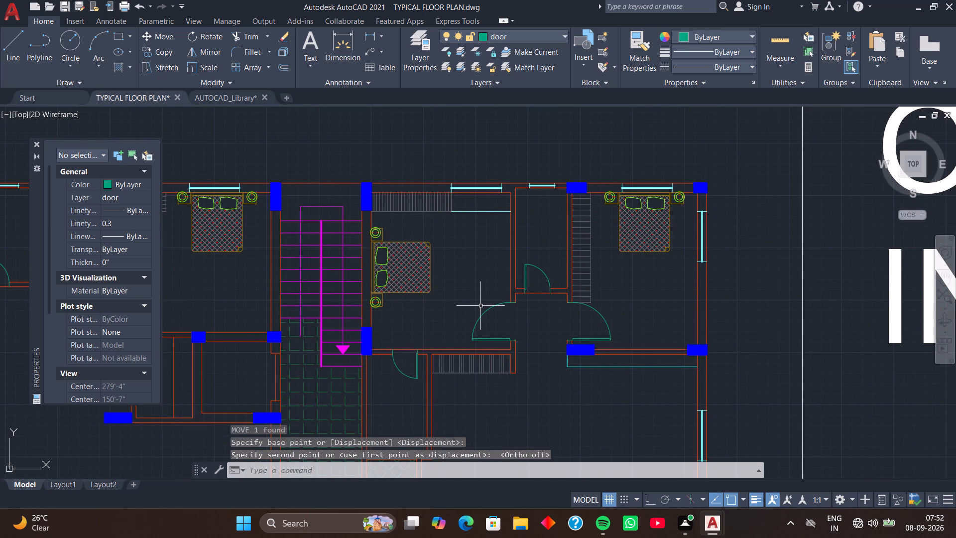
scroll(477, 301, down, 3)
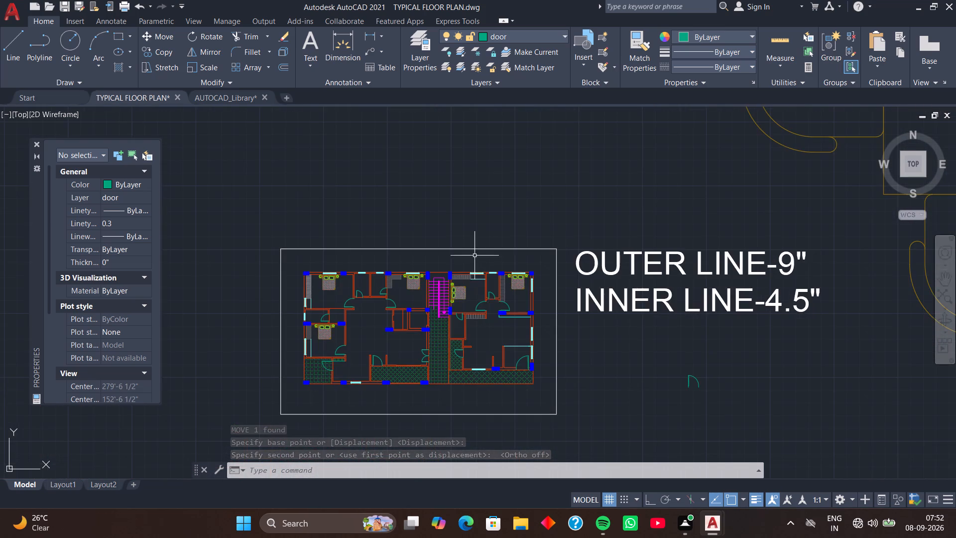
middle_drag(466, 218, 398, 318)
scroll(499, 250, down, 2)
middle_drag(515, 249, 408, 272)
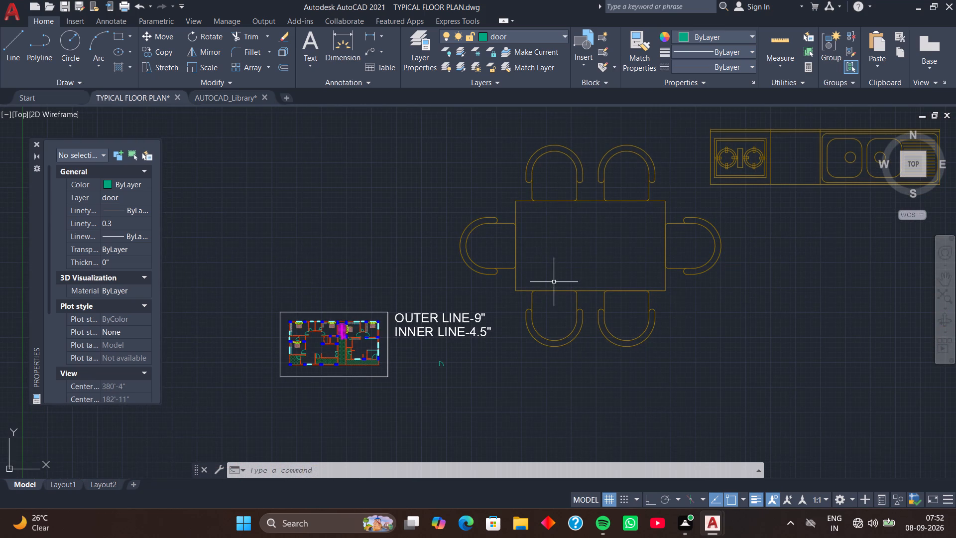
click(554, 291)
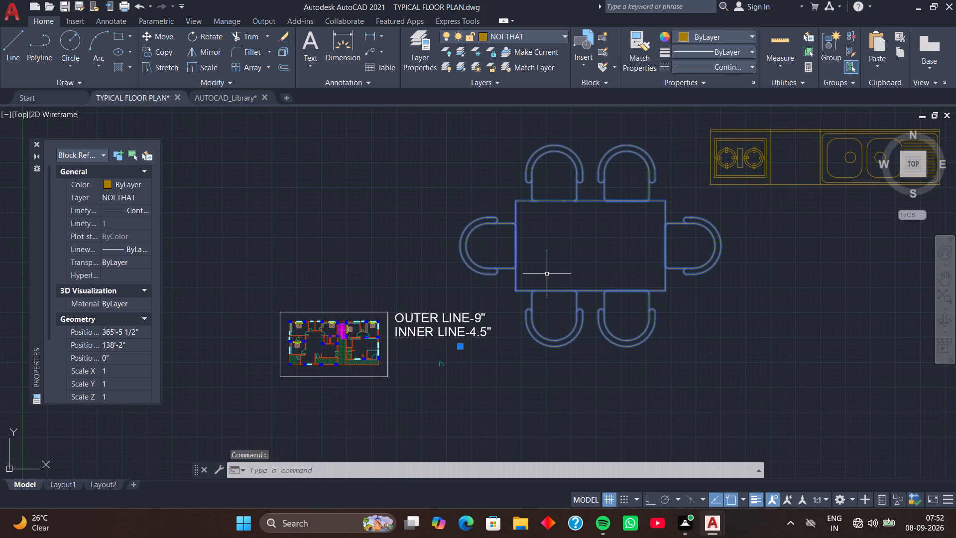
text(sc)
key(space)
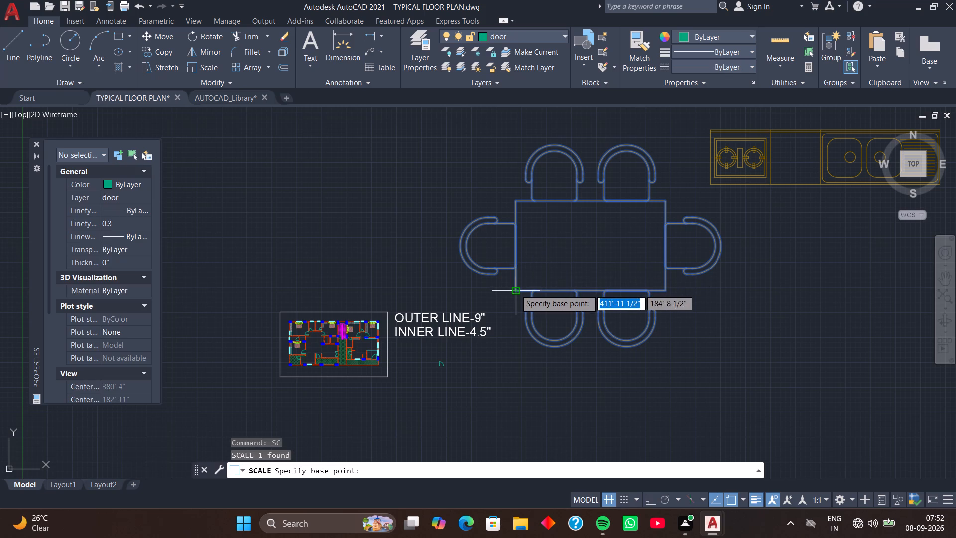
click(515, 289)
scroll(521, 290, up, 3)
click(521, 290)
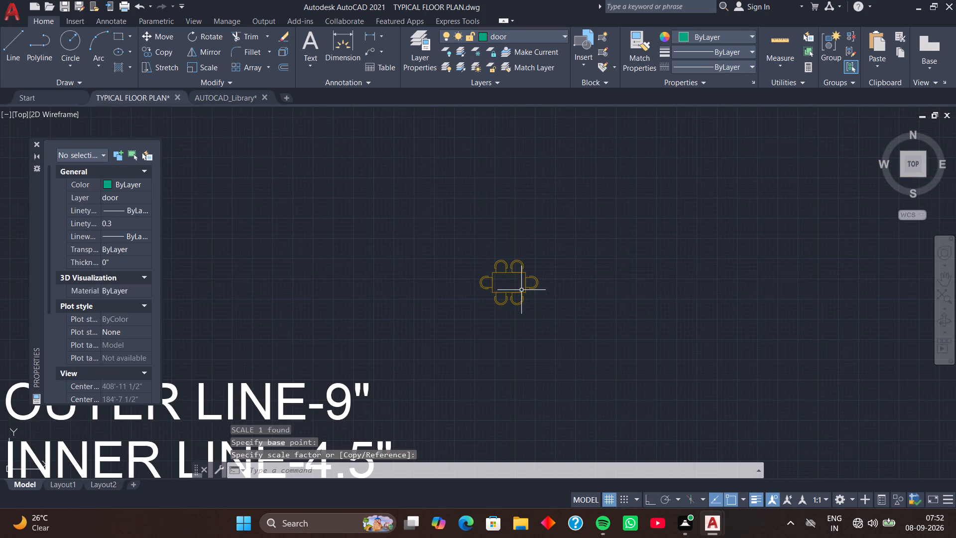
Move the reduced dining table into the open hall of the flat right of the staircase, below the wardrobe.
click(524, 290)
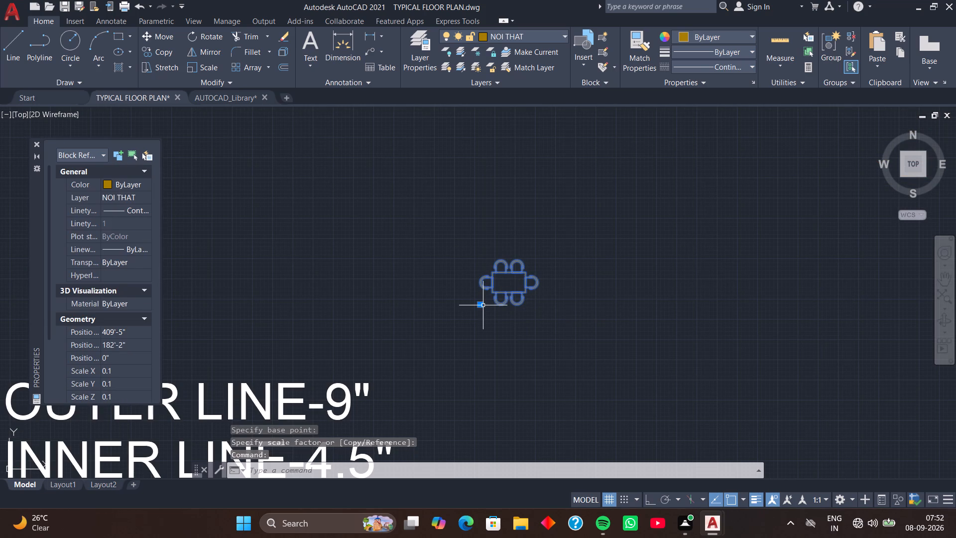
click(482, 305)
scroll(325, 353, down, 3)
middle_drag(275, 382, 582, 240)
scroll(523, 267, up, 4)
scroll(440, 219, down, 2)
middle_drag(428, 227, 554, 237)
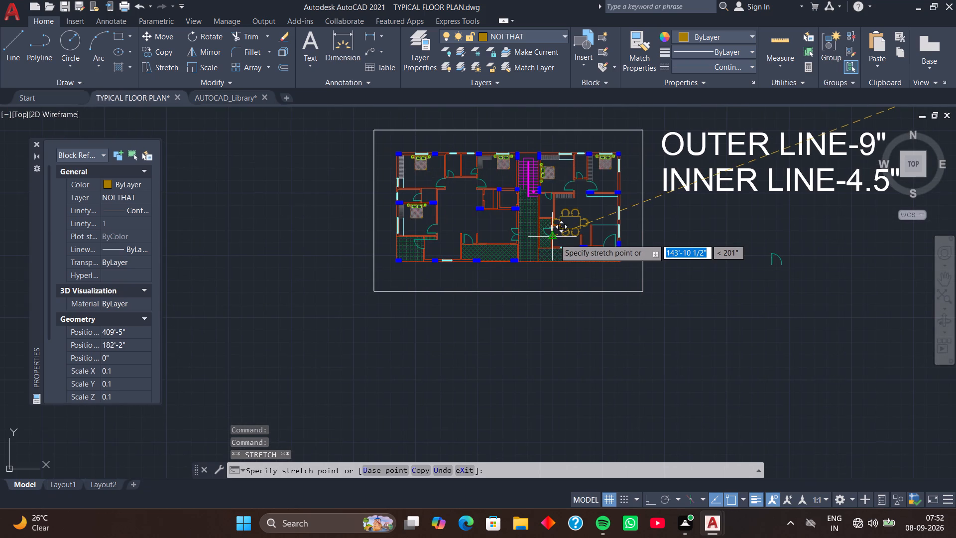
scroll(550, 241, up, 3)
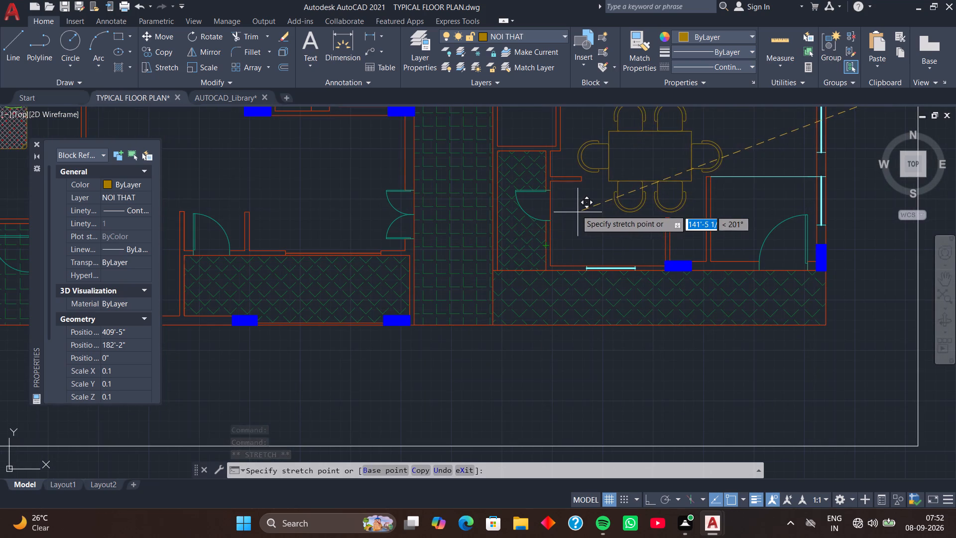
middle_drag(574, 195, 504, 276)
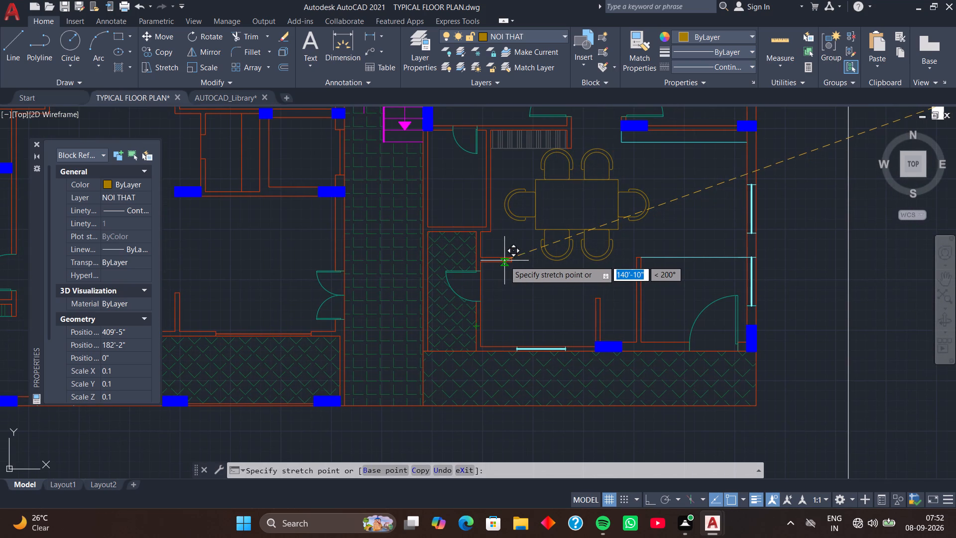
click(500, 269)
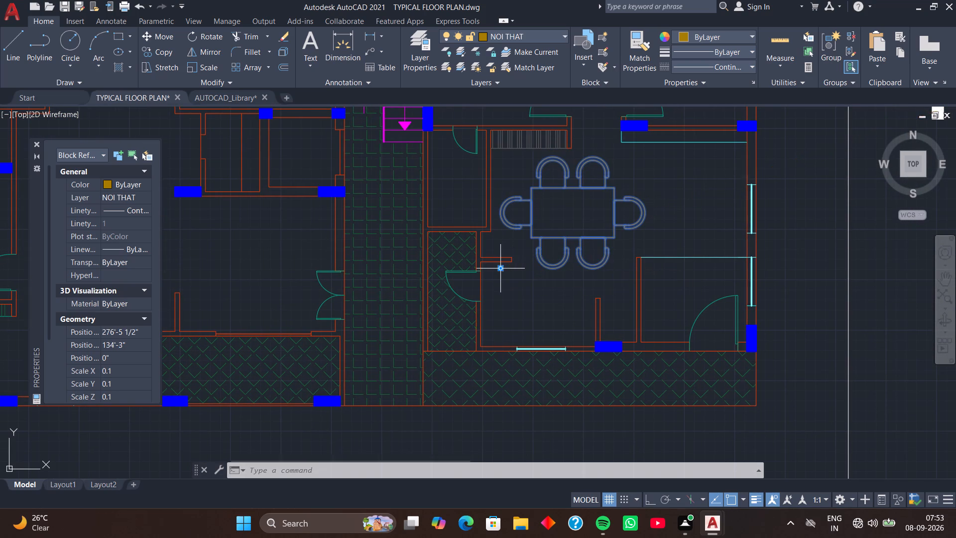
Scale the dining table down again to roughly a third of its size about the tabletop's lower-left corner.
text(sc)
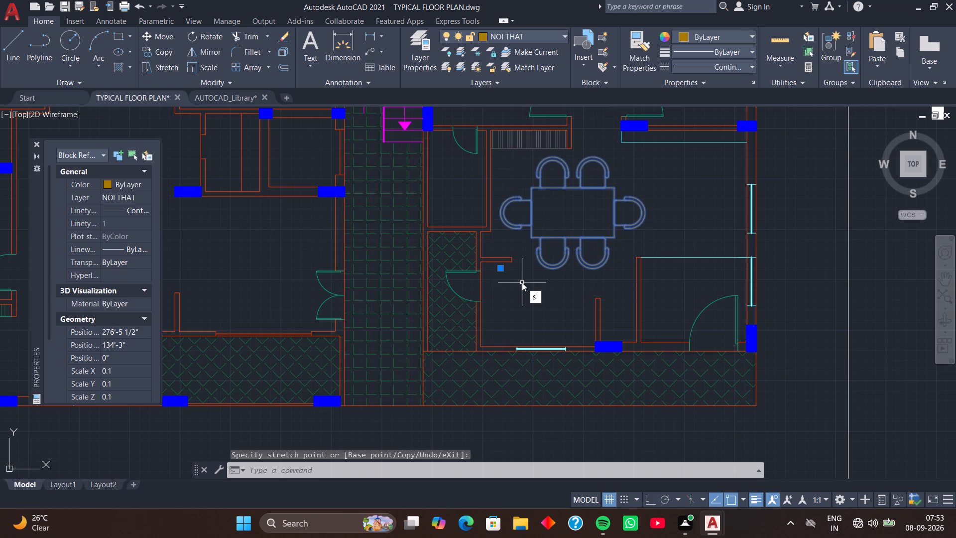
key(space)
click(529, 240)
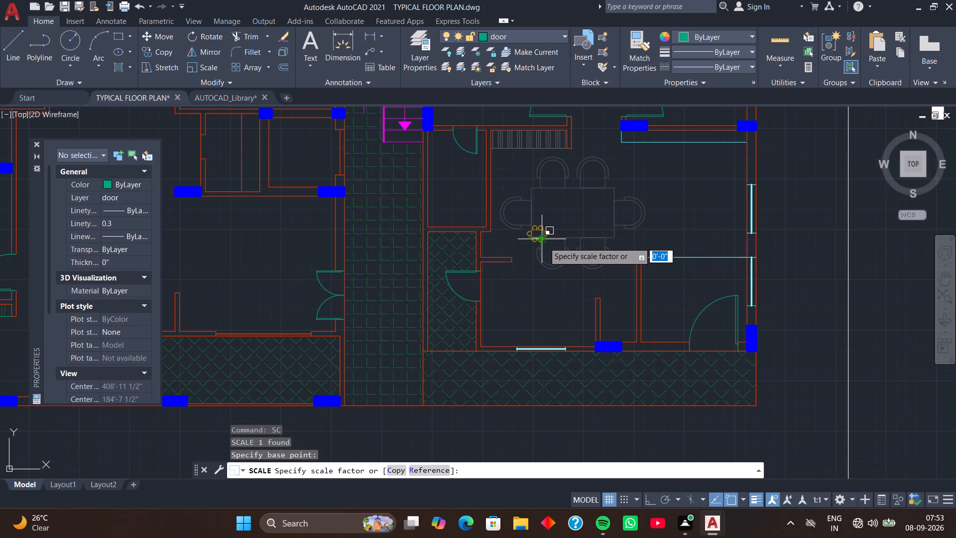
click(554, 240)
Move the dining table up toward the hall's inner side wall, just below the hatched wardrobe.
click(564, 235)
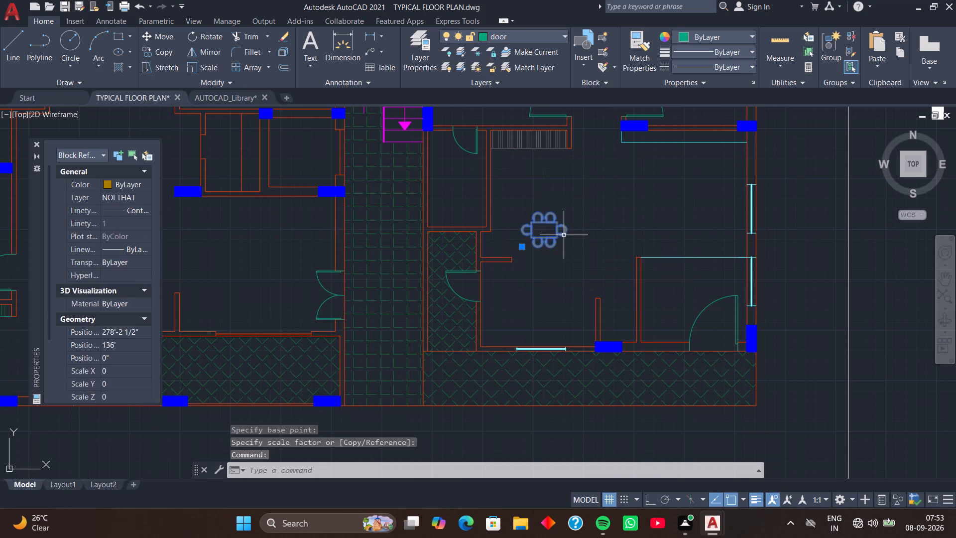
click(524, 248)
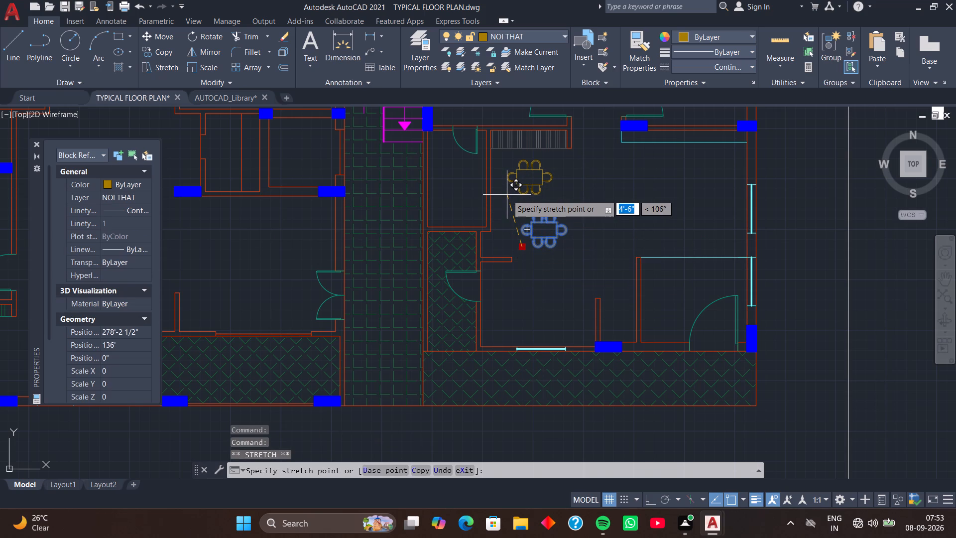
click(509, 205)
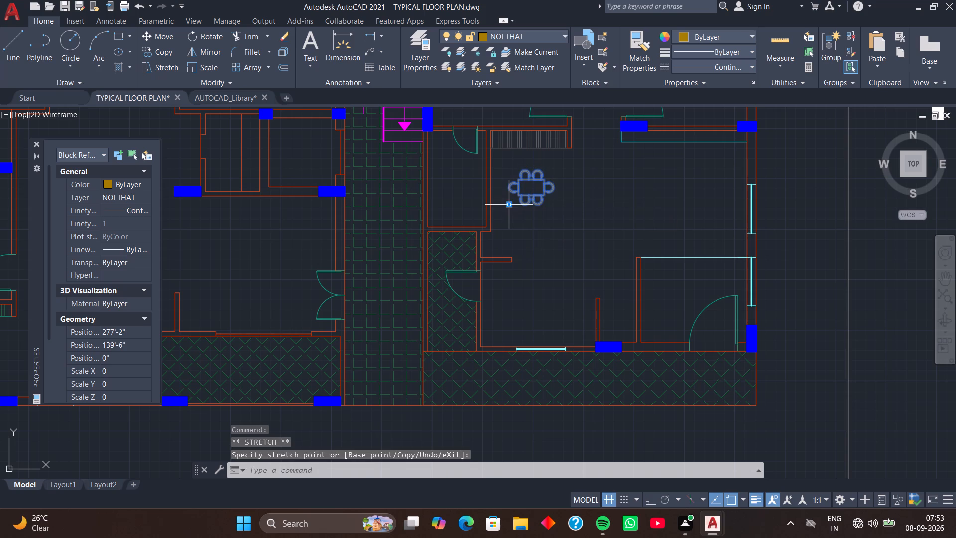
Copy the dining table into the left flat's hall, beside the right wall of the lower-left bedroom.
key(c)
text(o)
key(space)
click(511, 204)
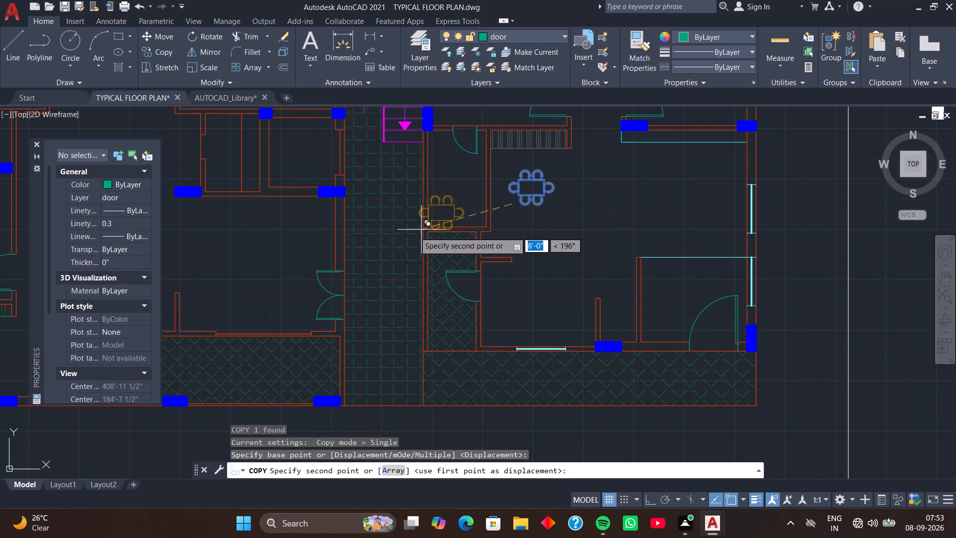
scroll(399, 237, down, 2)
middle_drag(362, 260, 678, 276)
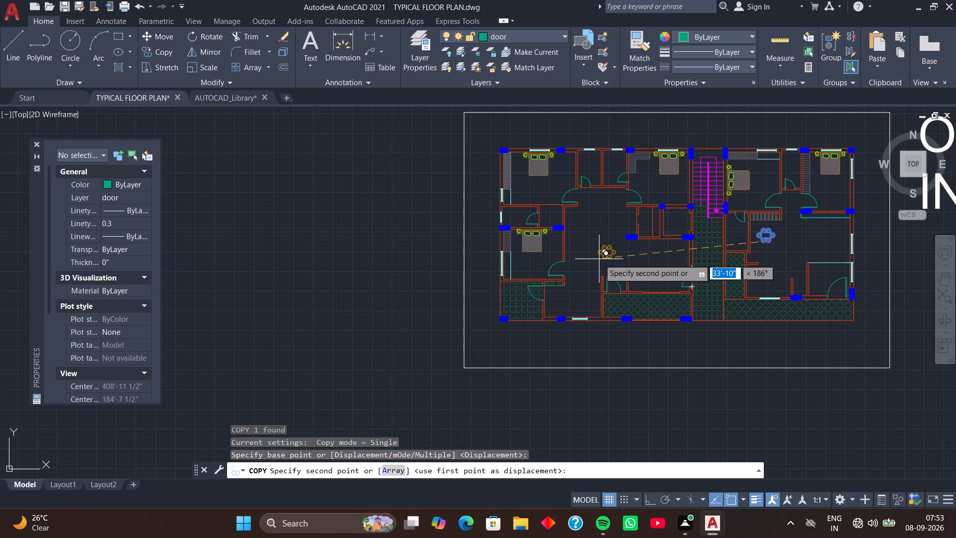
scroll(598, 259, up, 2)
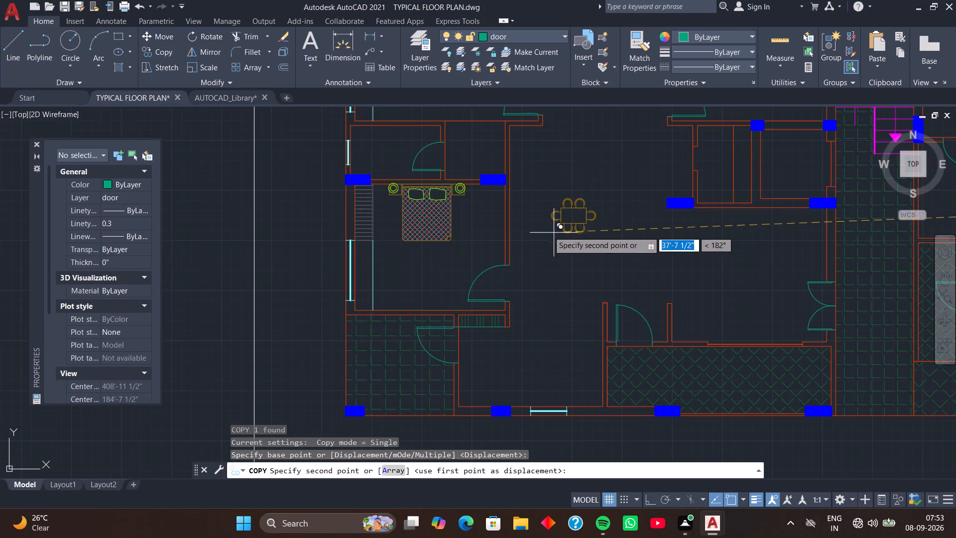
click(521, 227)
Move the bathtub block from the library items to just above the floor plan's border, near its upper-right corner.
scroll(592, 245, down, 2)
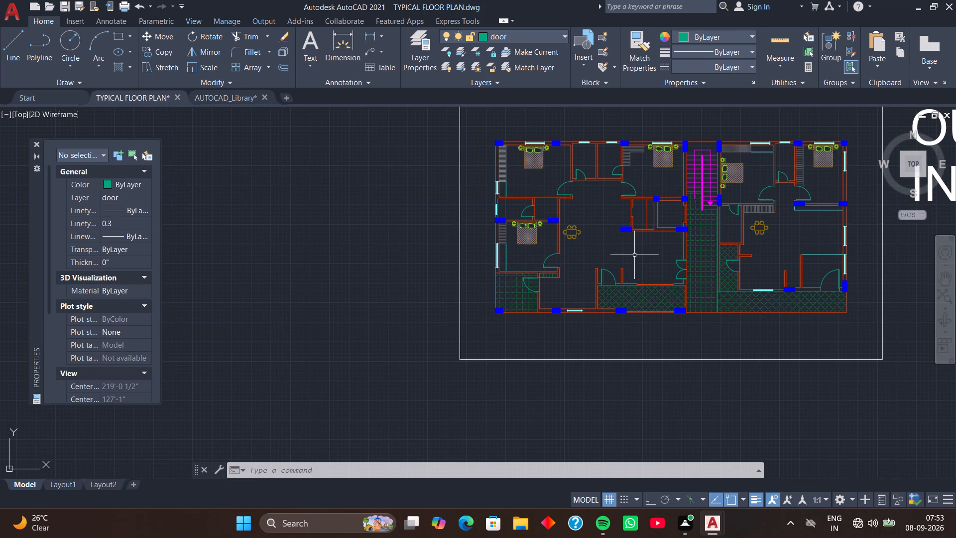
middle_drag(635, 256, 475, 306)
scroll(746, 219, down, 2)
middle_drag(763, 203, 587, 364)
scroll(701, 240, down, 2)
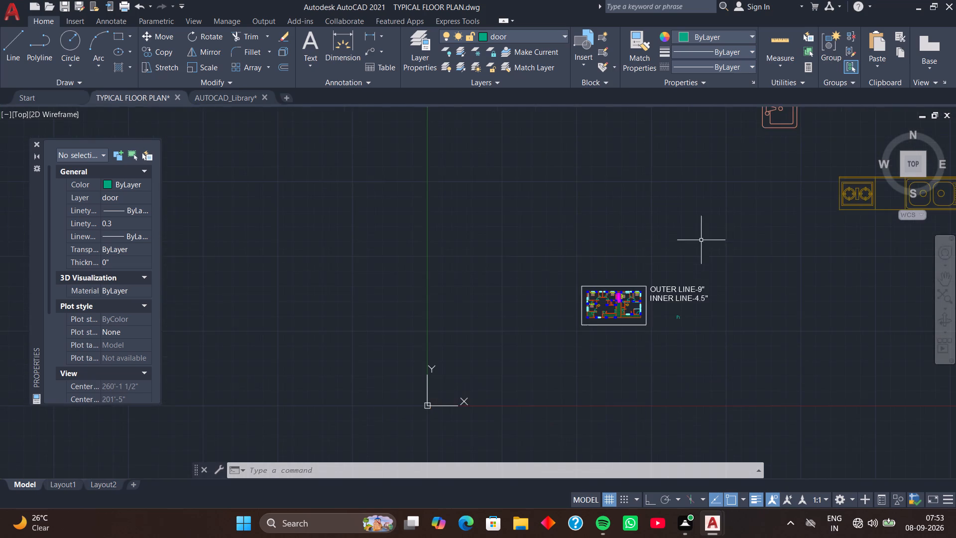
scroll(696, 228, down, 1)
middle_drag(717, 211, 638, 267)
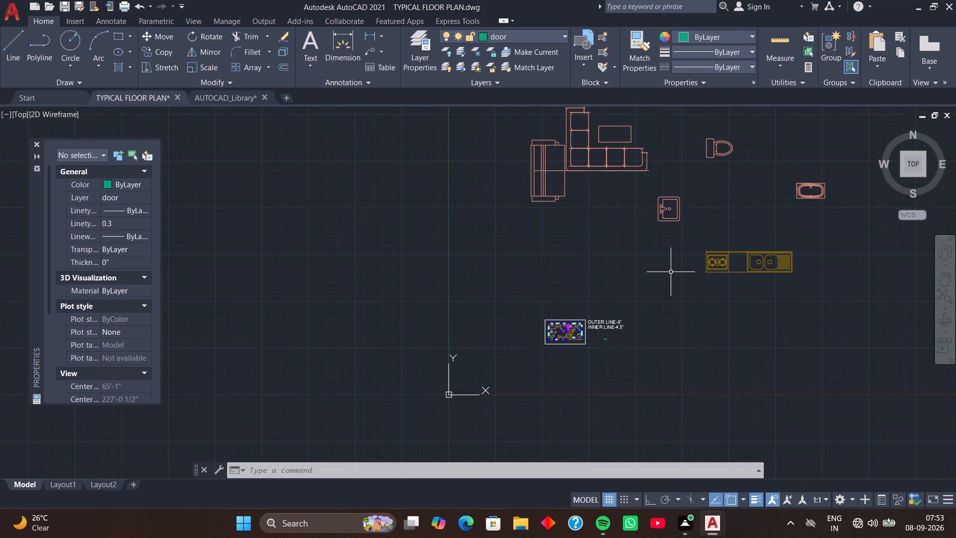
middle_drag(671, 272, 586, 289)
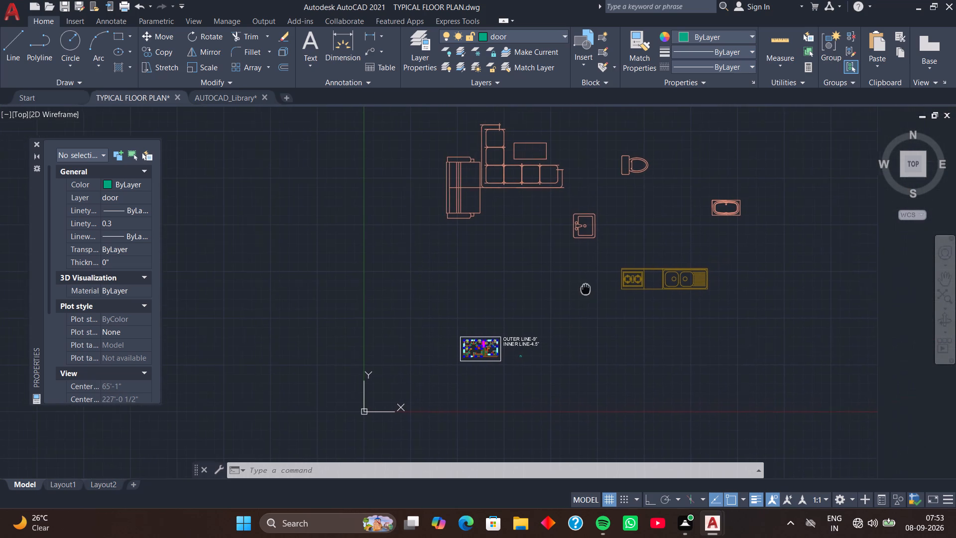
middle_drag(586, 289, 585, 289)
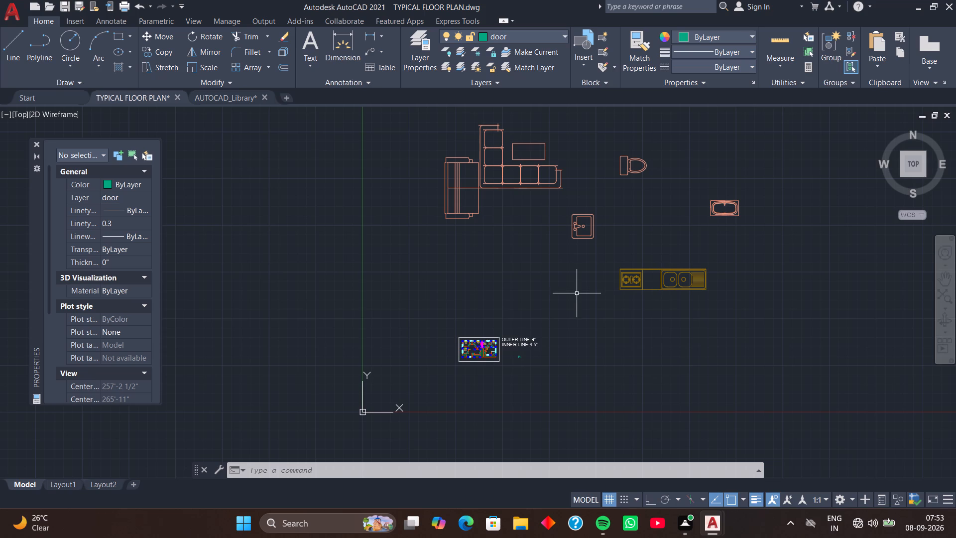
click(714, 213)
click(714, 214)
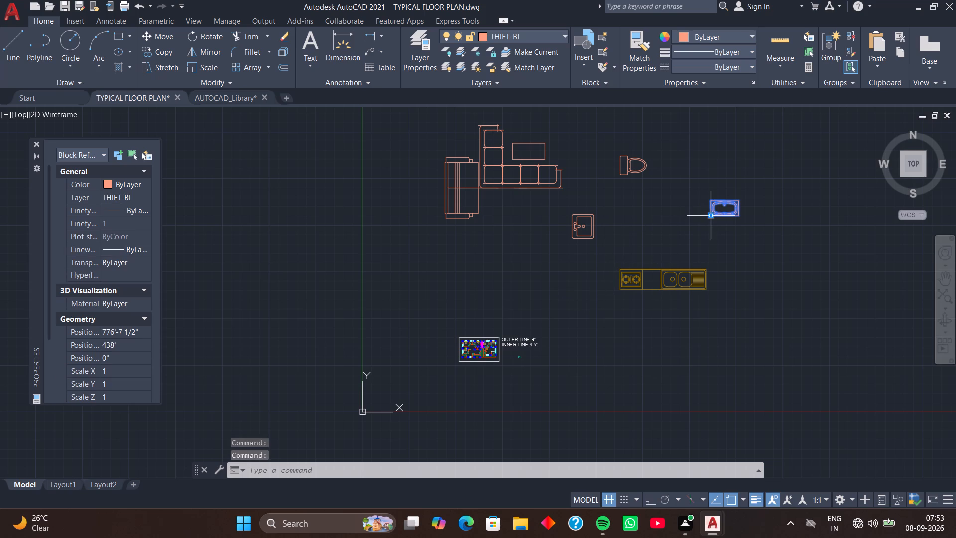
click(713, 216)
scroll(501, 333, up, 2)
click(477, 327)
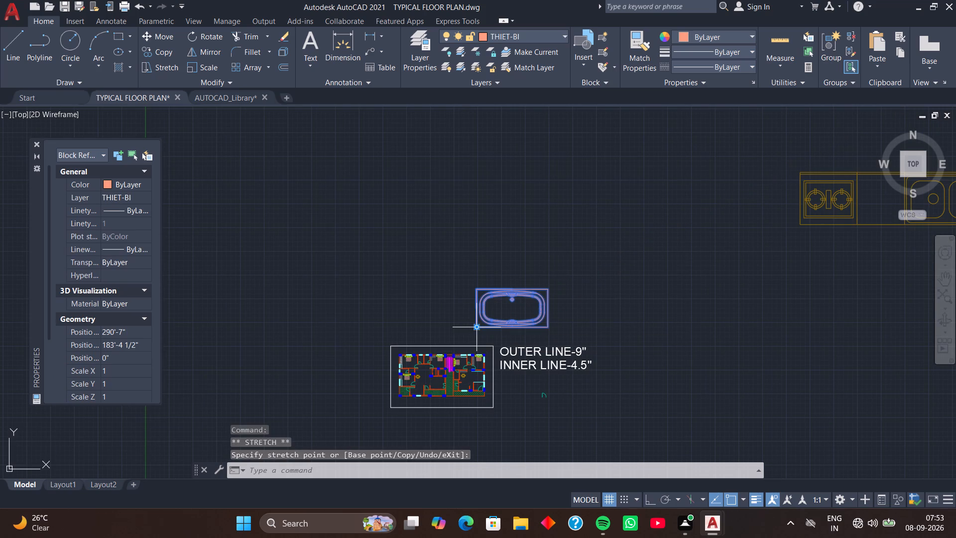
Scale the bathtub to 0.1 of its size about its lower-left corner.
key(s)
text(c)
key(space)
click(473, 329)
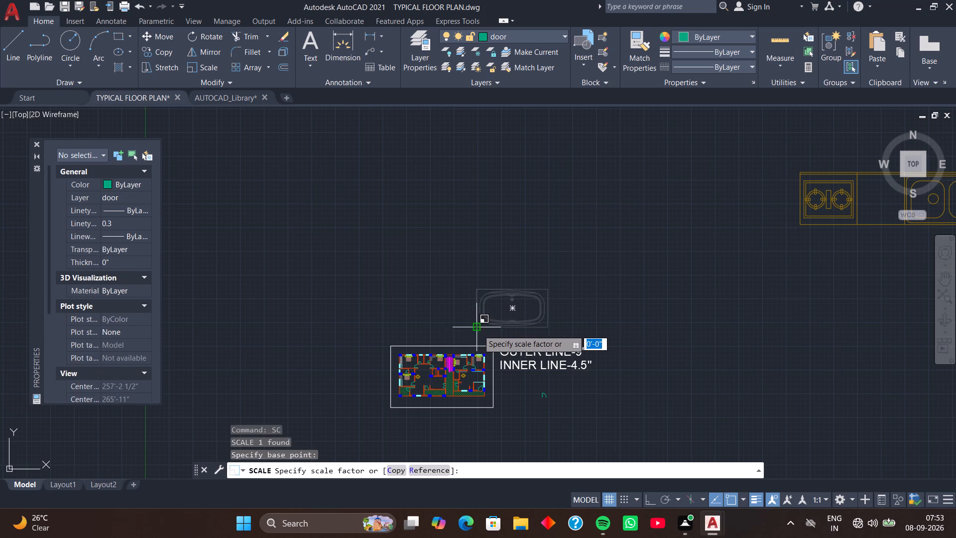
scroll(484, 332, up, 2)
click(468, 328)
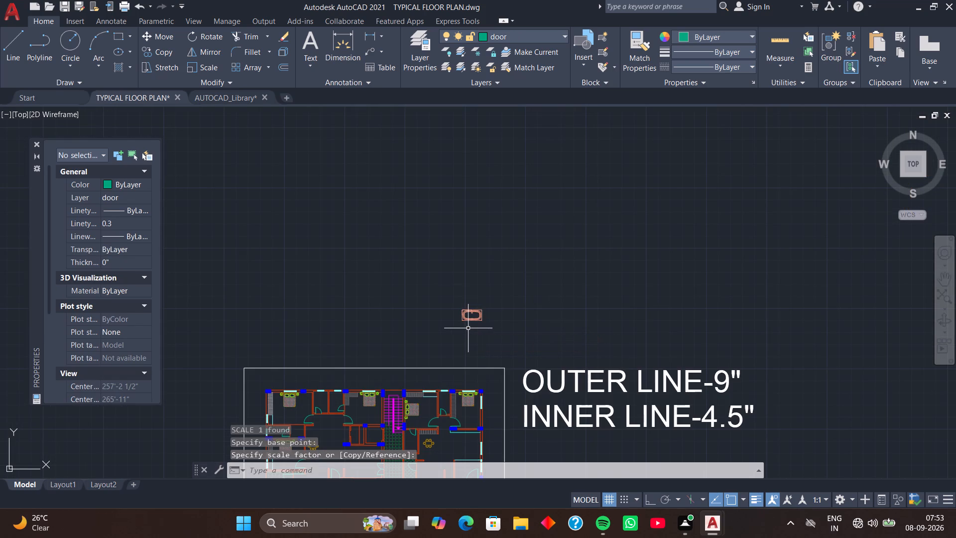
Move the bathtub from above the plan's border into the left flat's hall, just above the dining table.
click(478, 321)
drag(461, 323, 454, 345)
scroll(391, 393, up, 1)
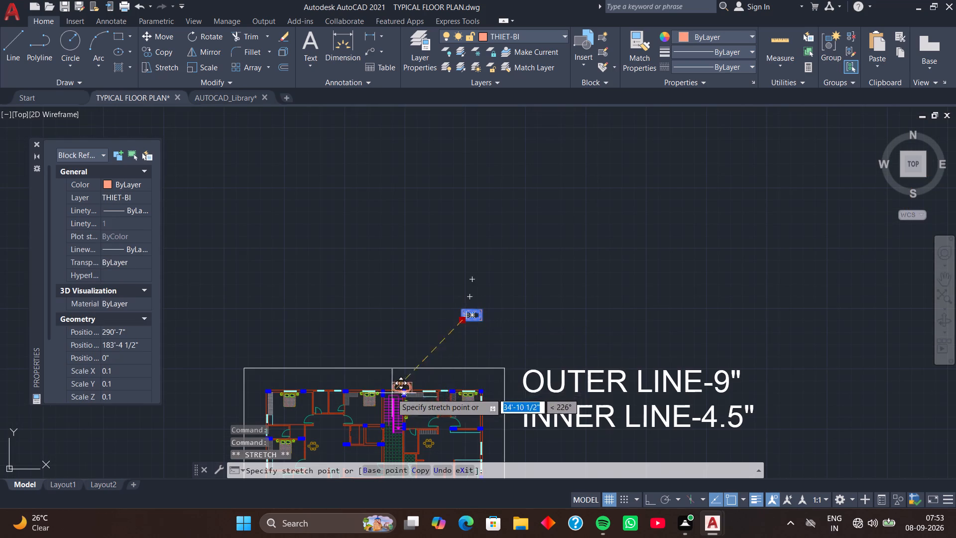
scroll(391, 393, up, 2)
middle_drag(372, 398, 618, 207)
middle_drag(482, 312, 687, 146)
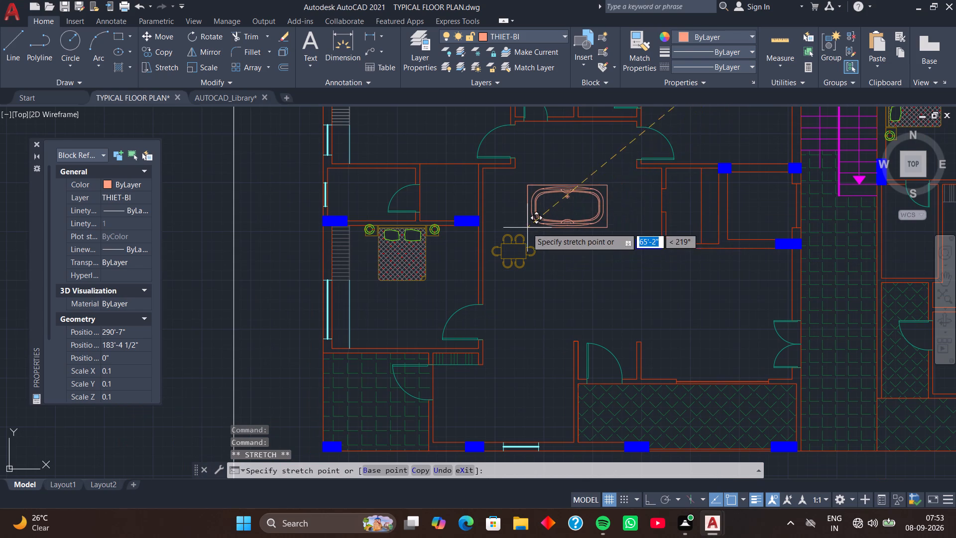
click(521, 217)
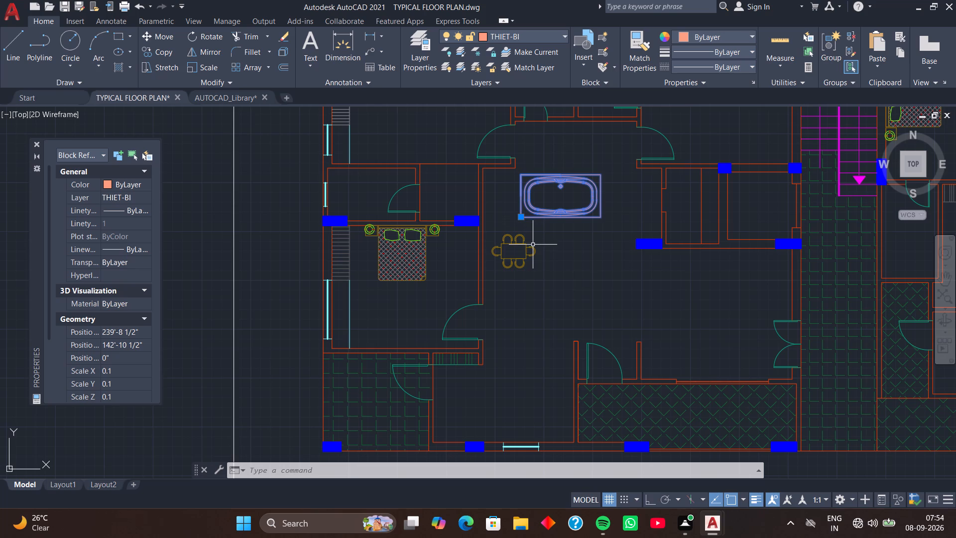
Scale the bathtub down again to roughly 0.15 of its size about its lower-left corner.
text(sc)
key(space)
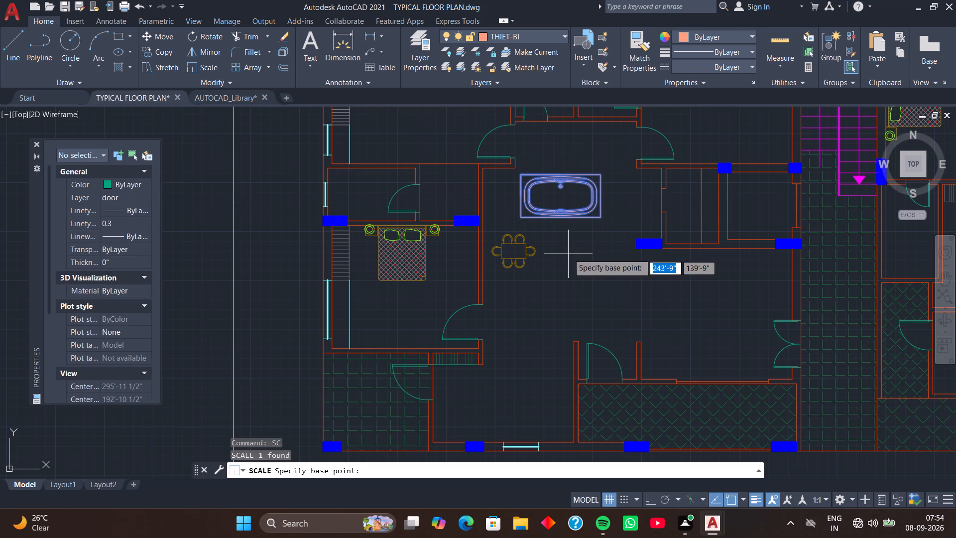
click(522, 218)
scroll(525, 218, up, 3)
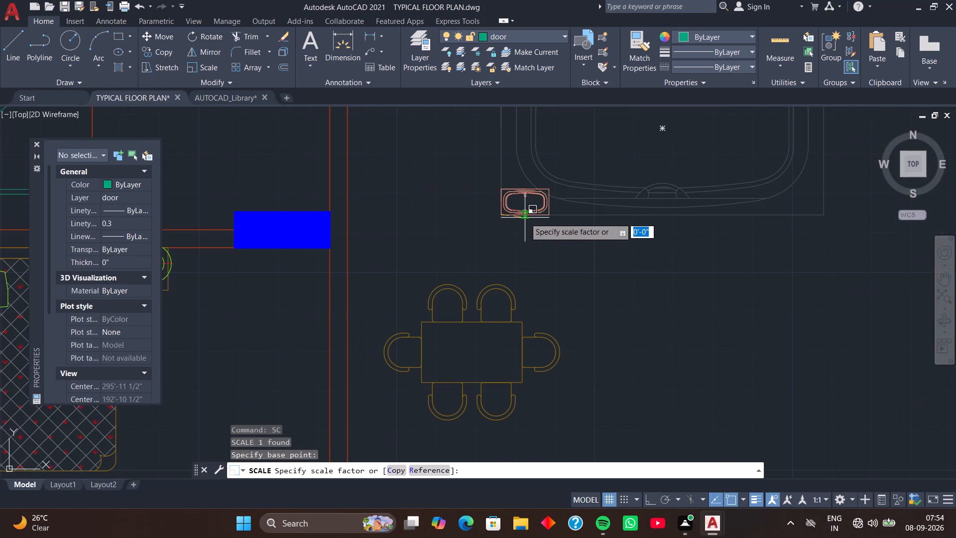
click(525, 218)
Move the bathtub into the upper-right corner of the left flat's bathroom, above the lower-left bedroom.
click(543, 213)
click(501, 216)
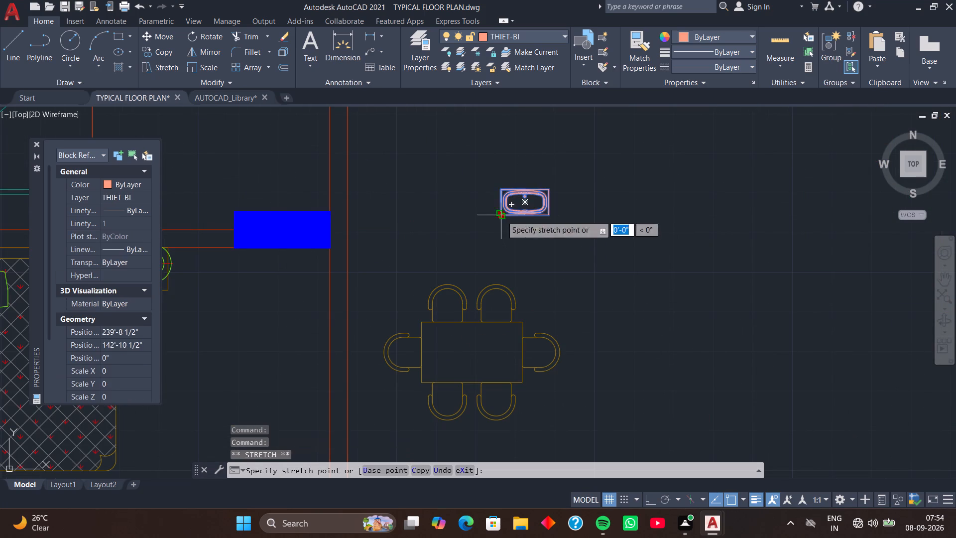
scroll(362, 221, down, 3)
middle_drag(342, 234, 480, 265)
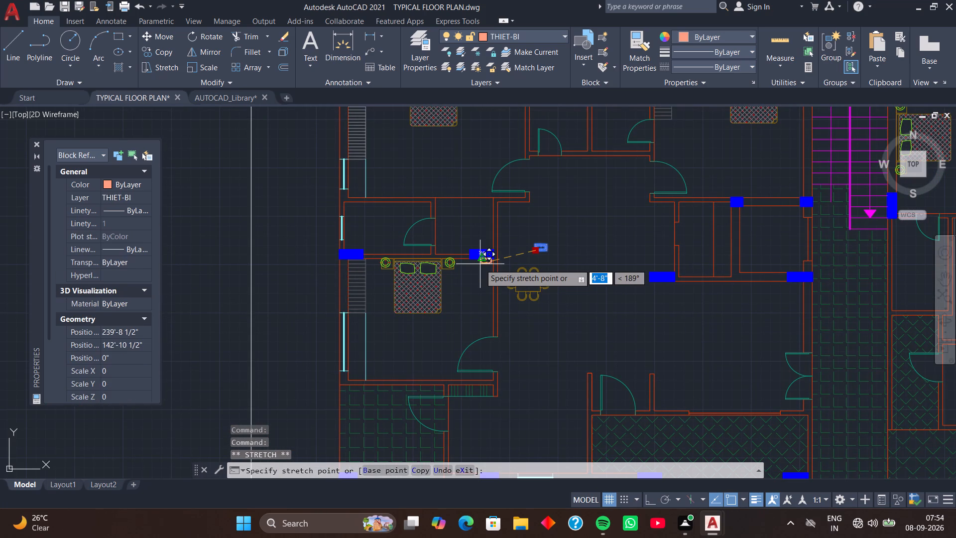
scroll(398, 211, up, 2)
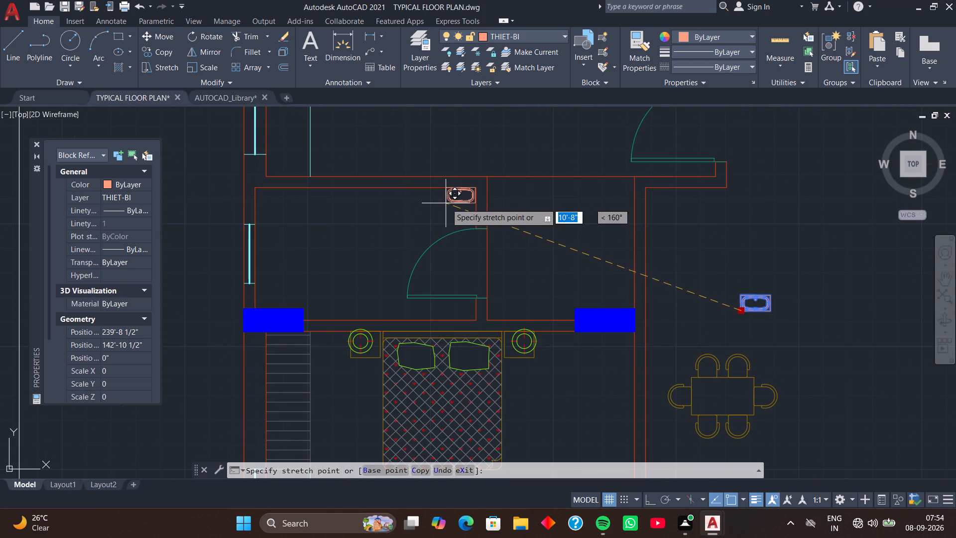
click(446, 203)
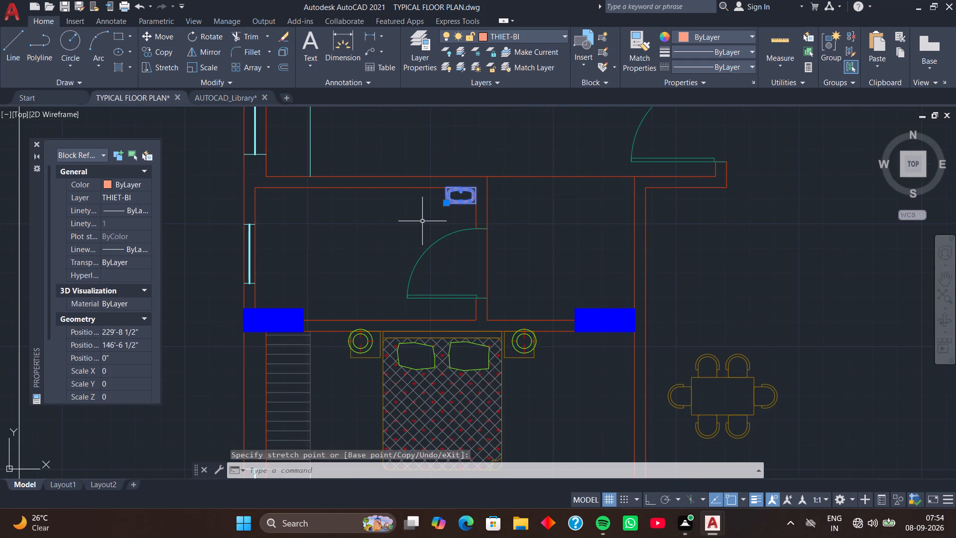
Using multiple copy mode from its upper-right corner, copy the bathtub into the left flat's two adjoining upper bathrooms, near their shared wall.
key(c)
key(o)
key(space)
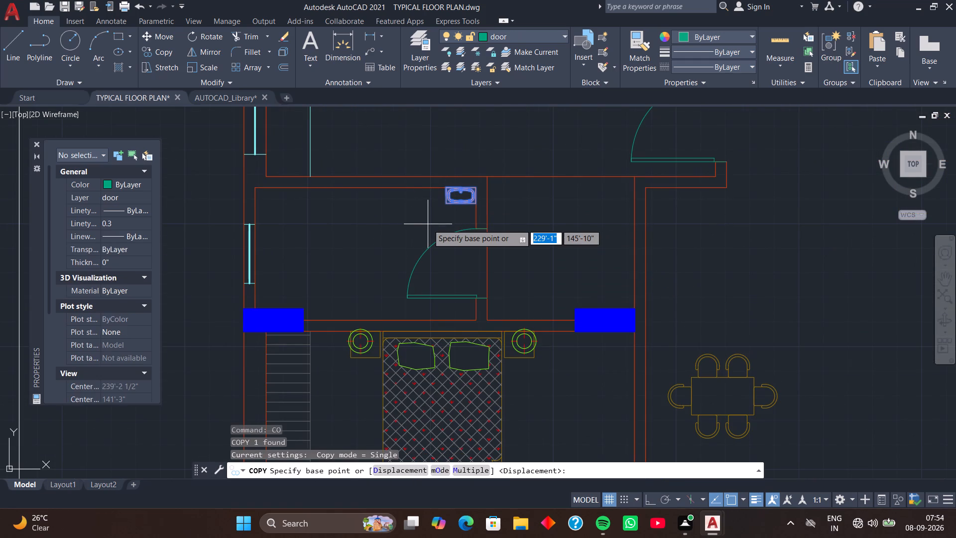
text(m)
key(space)
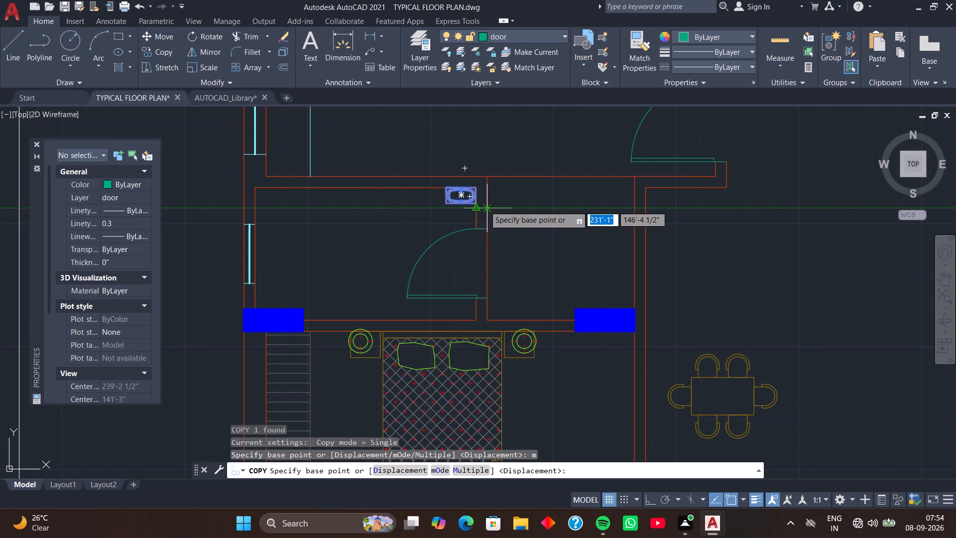
scroll(487, 201, up, 2)
click(451, 169)
scroll(564, 151, down, 2)
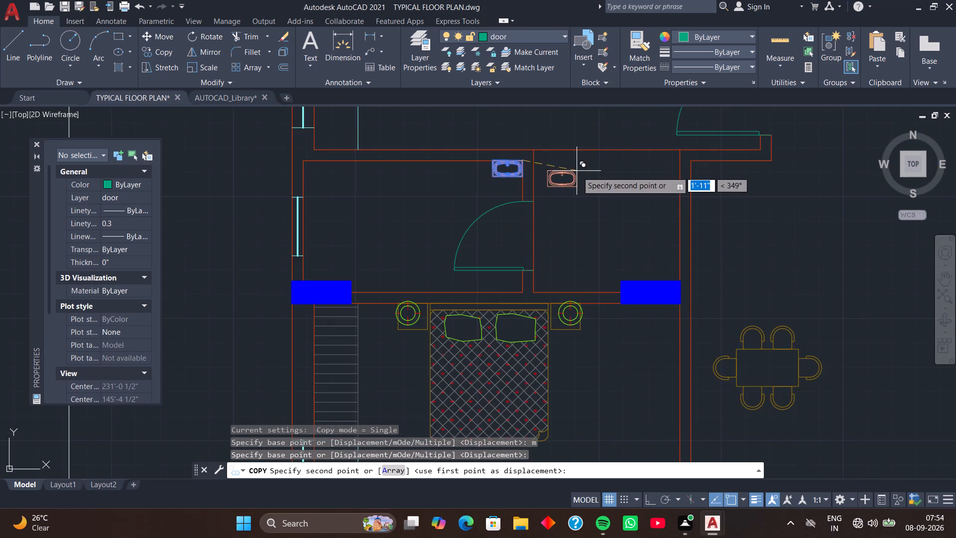
middle_drag(561, 235, 530, 320)
scroll(556, 190, down, 1)
scroll(587, 161, down, 1)
middle_drag(587, 161, 523, 321)
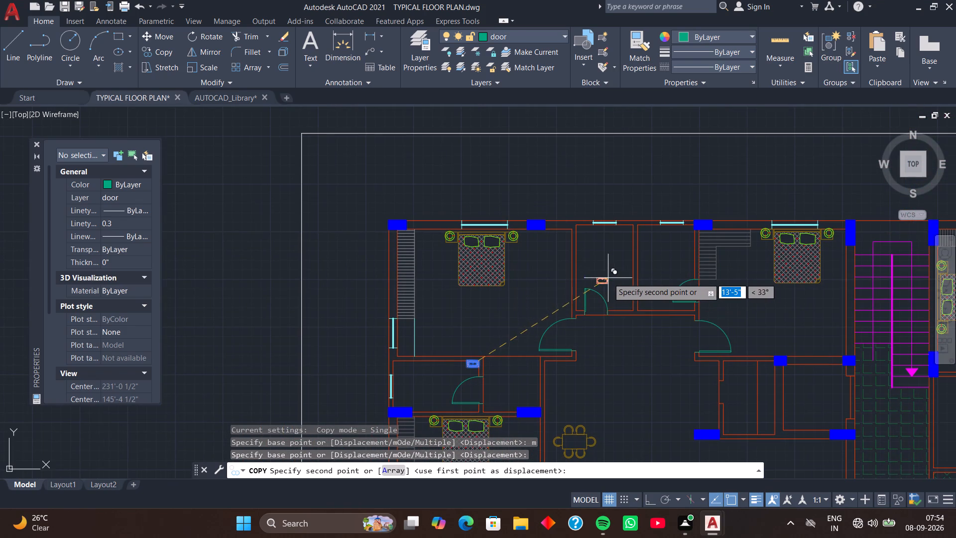
scroll(613, 290, up, 3)
click(648, 317)
click(741, 293)
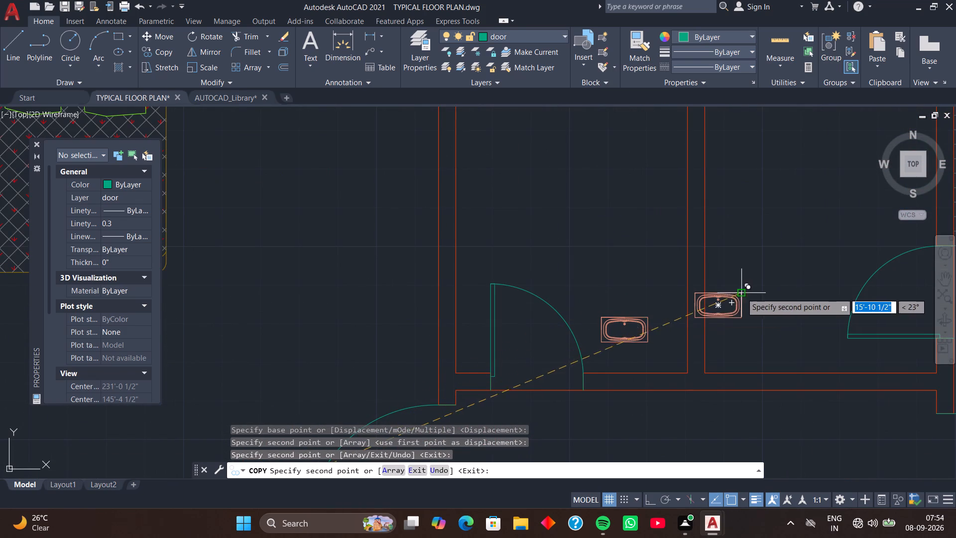
Place another bathtub copy in the right flat's bathroom beside the staircase lobby, near the room's upper-left corner.
scroll(750, 241, down, 3)
middle_drag(768, 253, 438, 274)
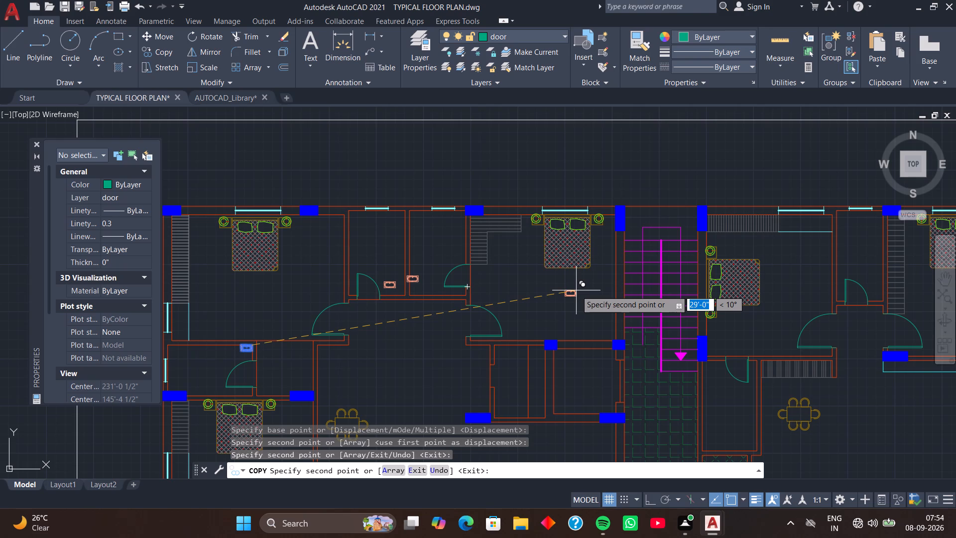
middle_drag(607, 335, 539, 212)
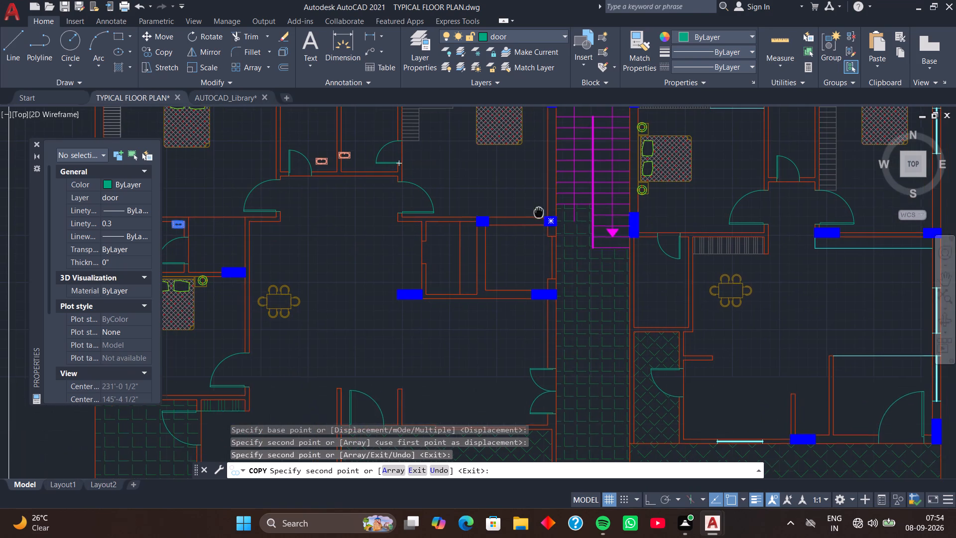
scroll(646, 251, up, 1)
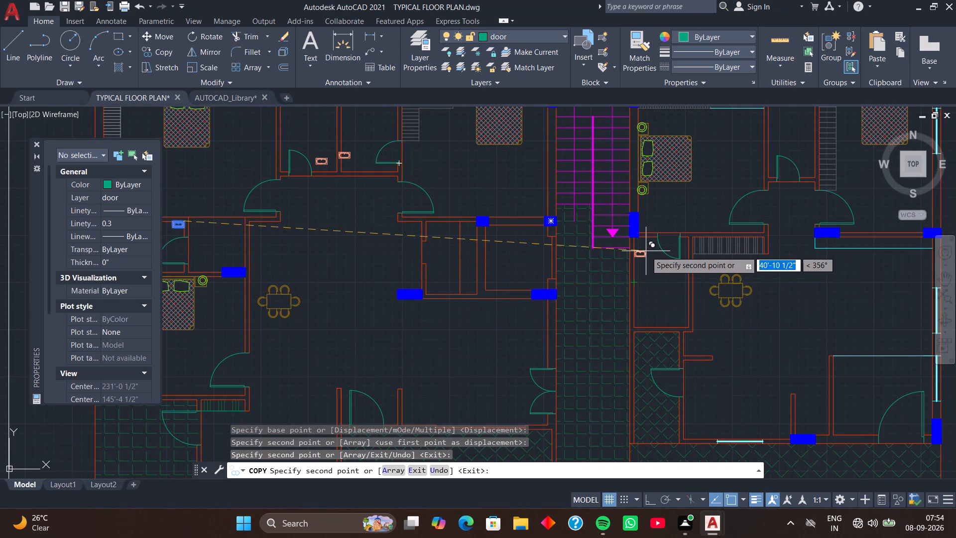
click(648, 247)
Place another bathtub copy in the right flat's upper bathroom, between the two upper bedrooms.
scroll(734, 209, down, 1)
middle_drag(739, 175, 737, 177)
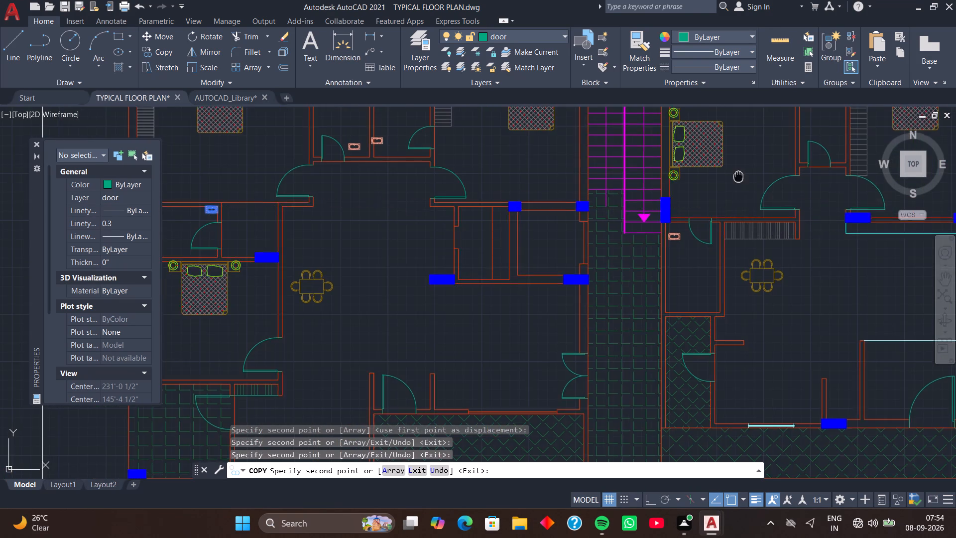
middle_drag(737, 177, 680, 271)
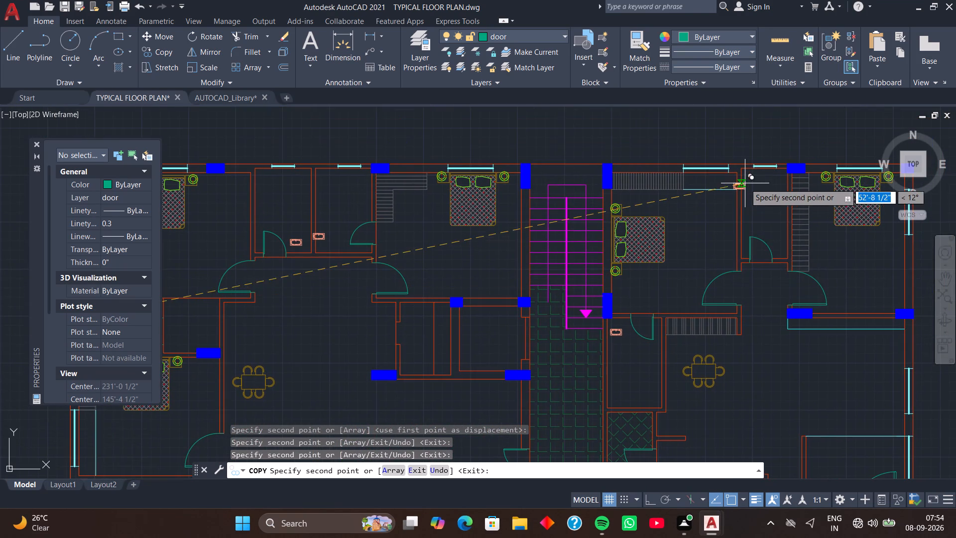
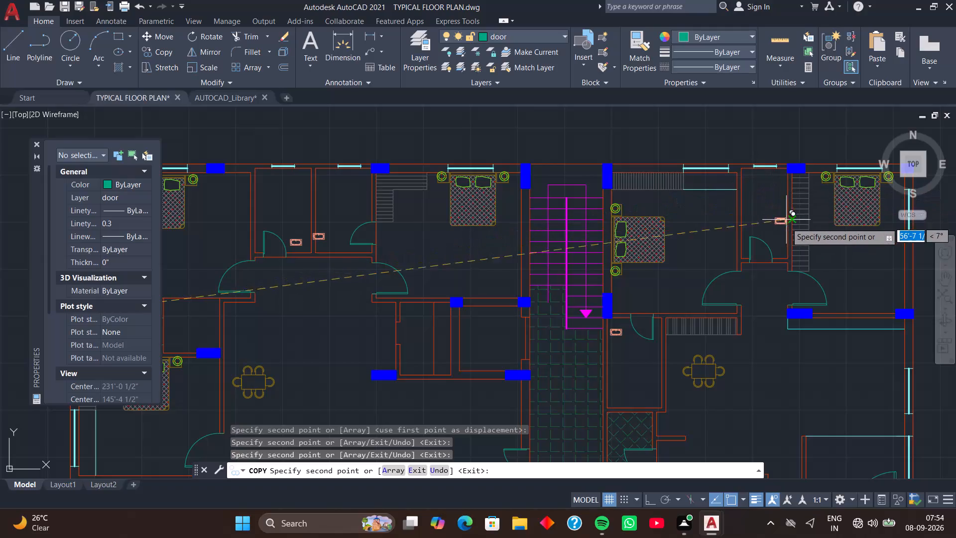
Place the bathtub copy against the right wall of the right flat's upper bathroom, near its lower-right corner, and finish copying.
click(784, 245)
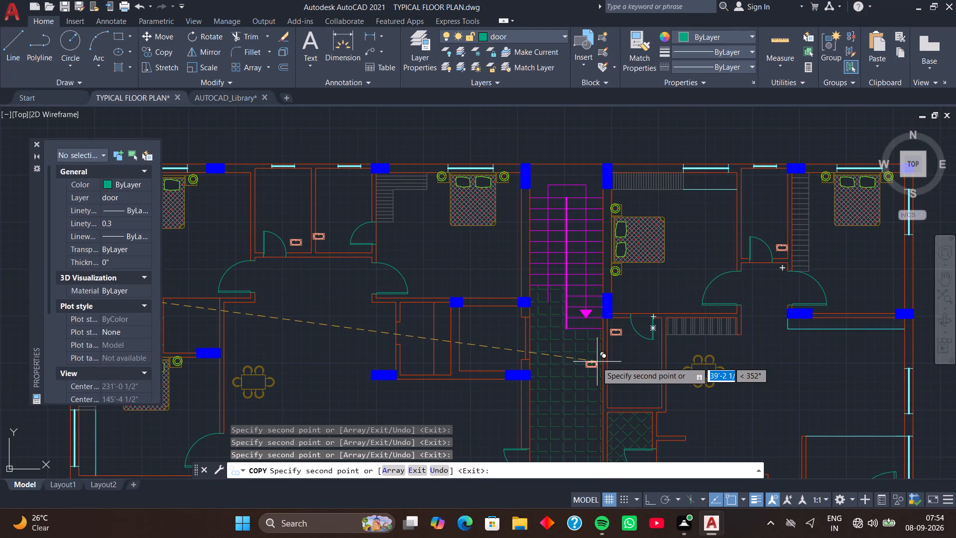
key(space)
Rotate the bathtub in the left one of the left flat's two adjoining upper bathrooms by 90° about its lower-right corner.
middle_drag(318, 281, 351, 289)
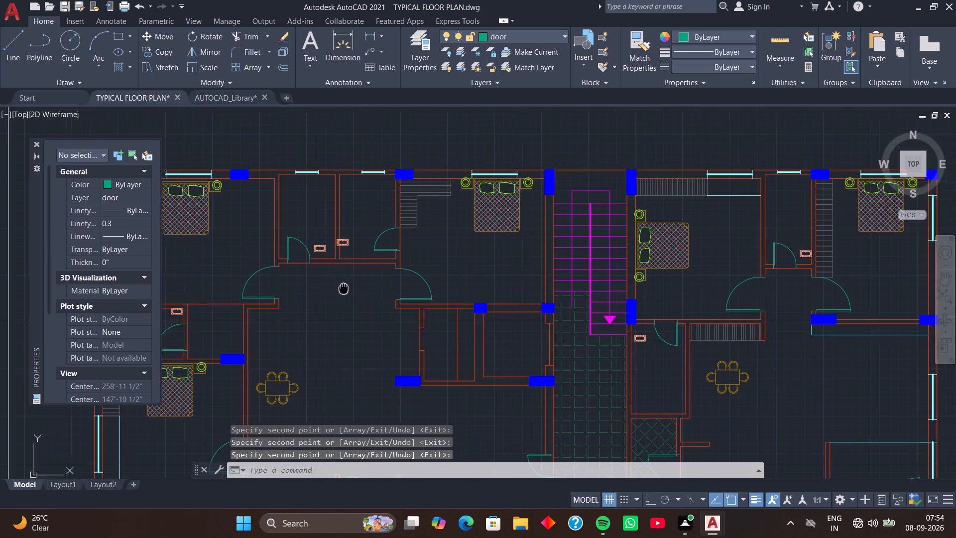
middle_drag(351, 289, 511, 340)
scroll(487, 318, up, 4)
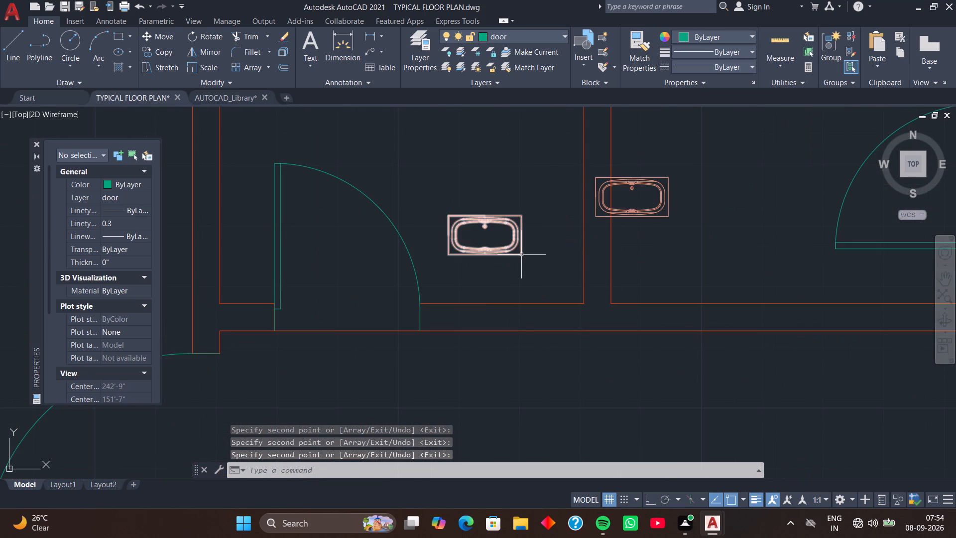
click(521, 255)
key(r)
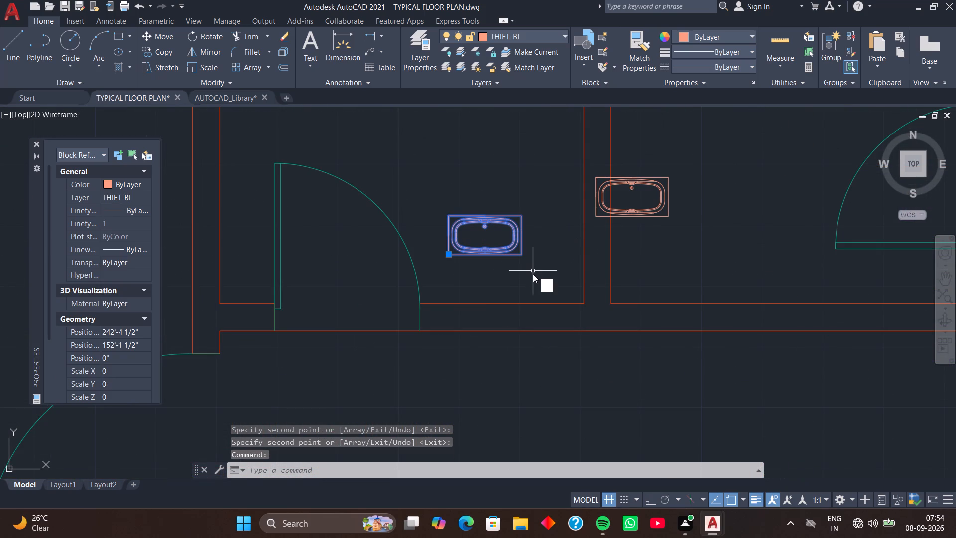
text(o)
key(space)
click(523, 255)
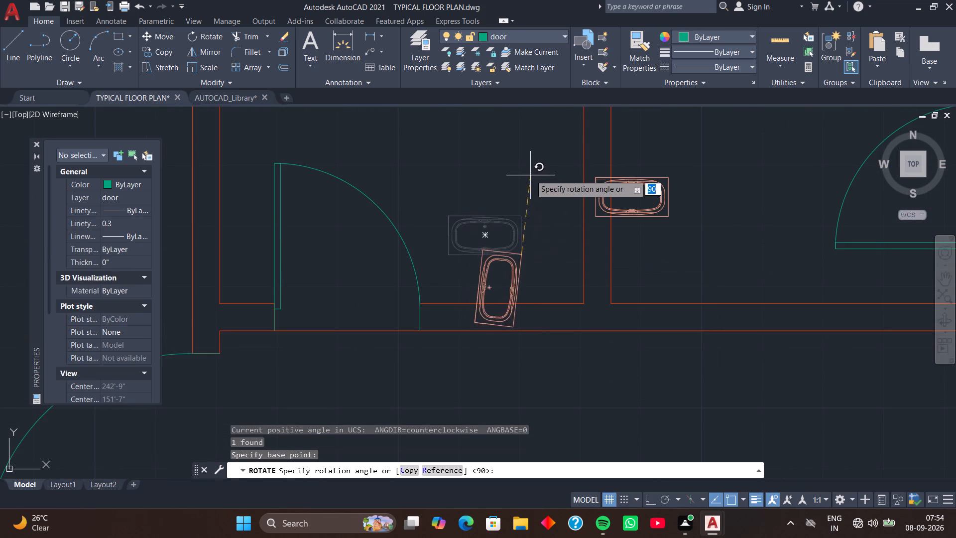
key(F8)
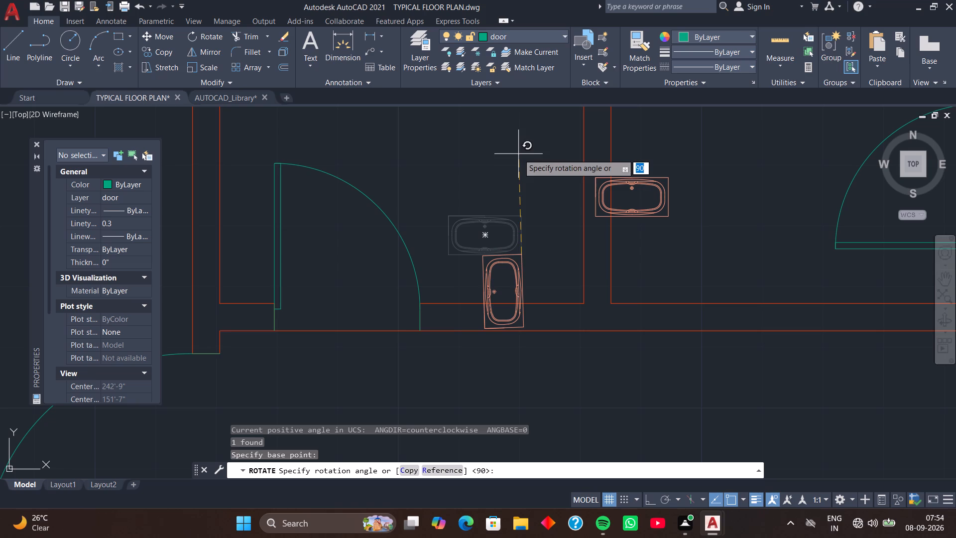
click(517, 141)
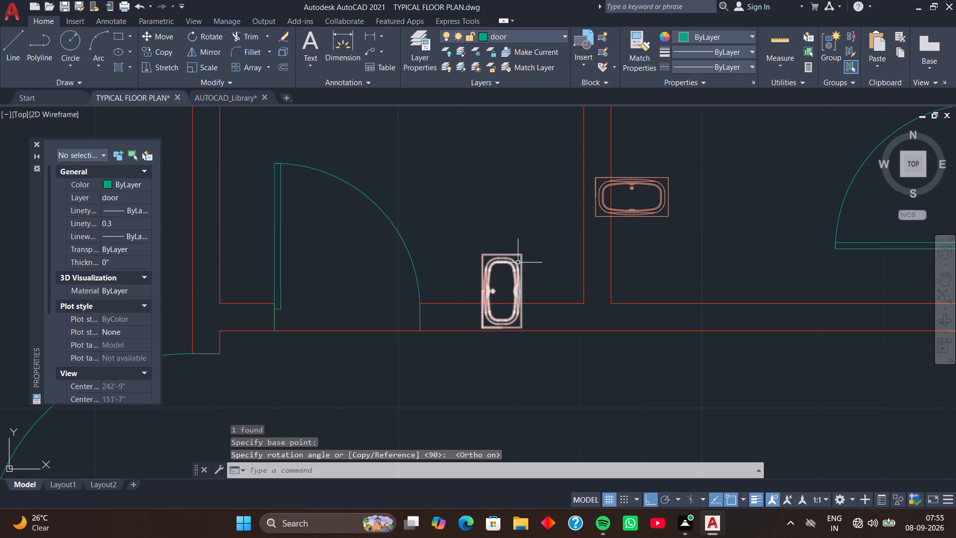
Move the rotated bathtub into that bathroom's lower-right corner, against the wall shared with the adjoining bathroom.
click(518, 263)
text(m)
key(space)
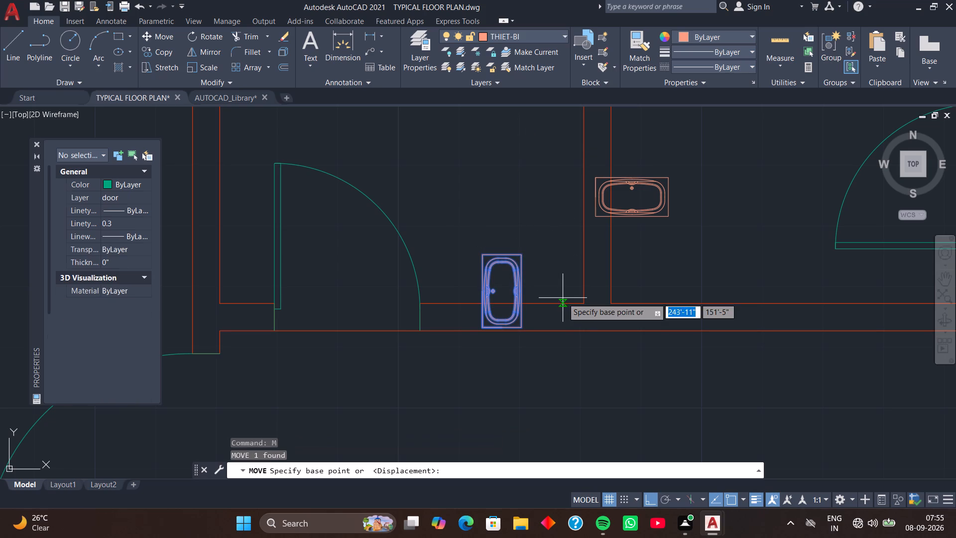
key(F8)
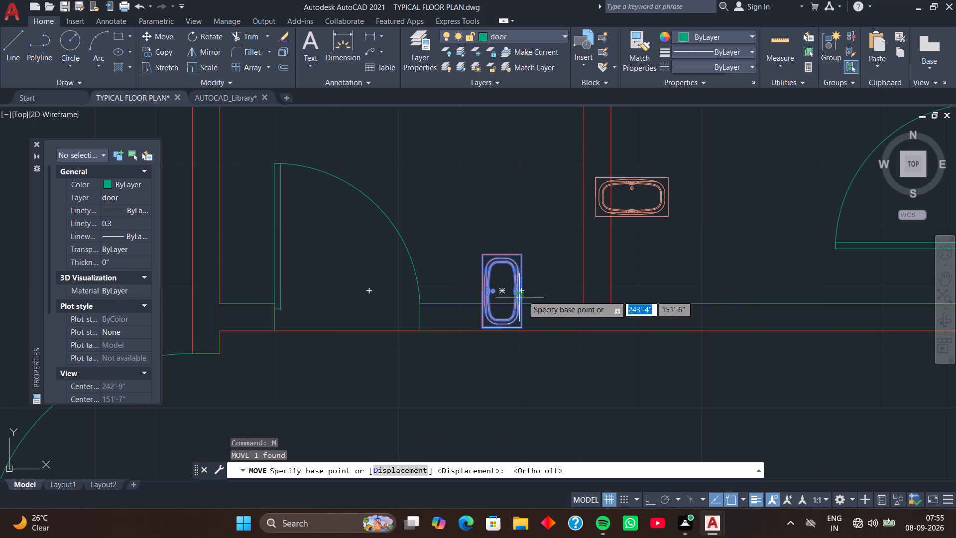
click(523, 289)
scroll(591, 272, up, 1)
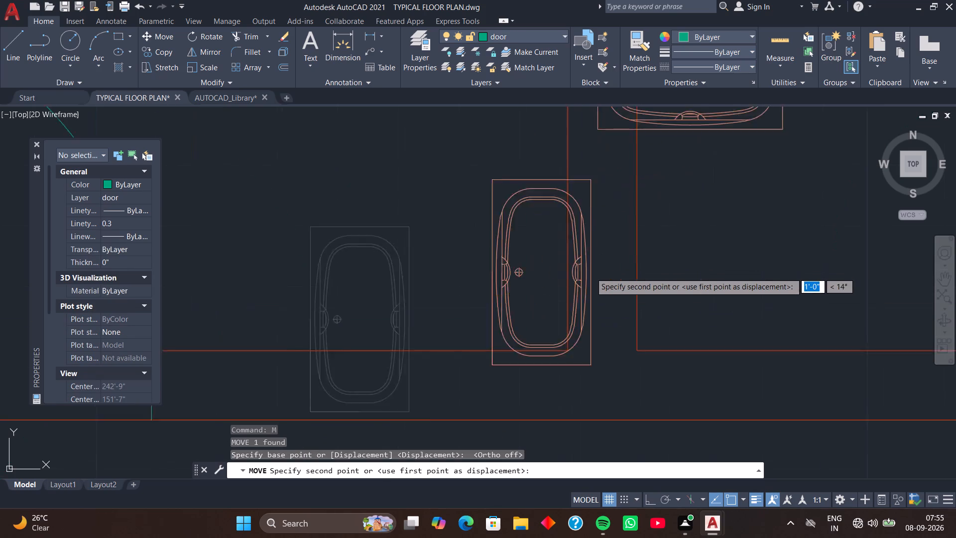
scroll(591, 272, up, 2)
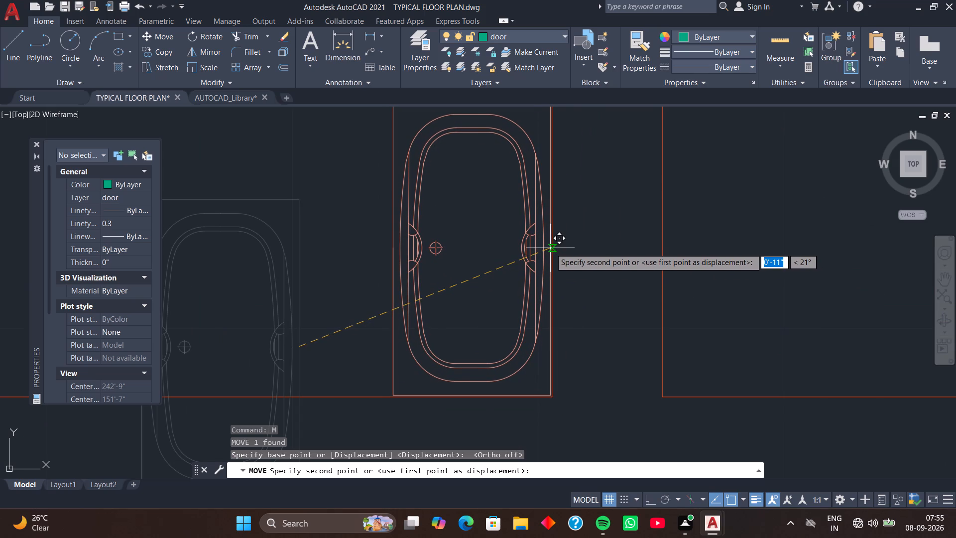
click(551, 248)
Rotate the adjoining bathroom's bathtub, which overlaps the shared wall, by 270° about its lower-right corner.
scroll(583, 240, down, 2)
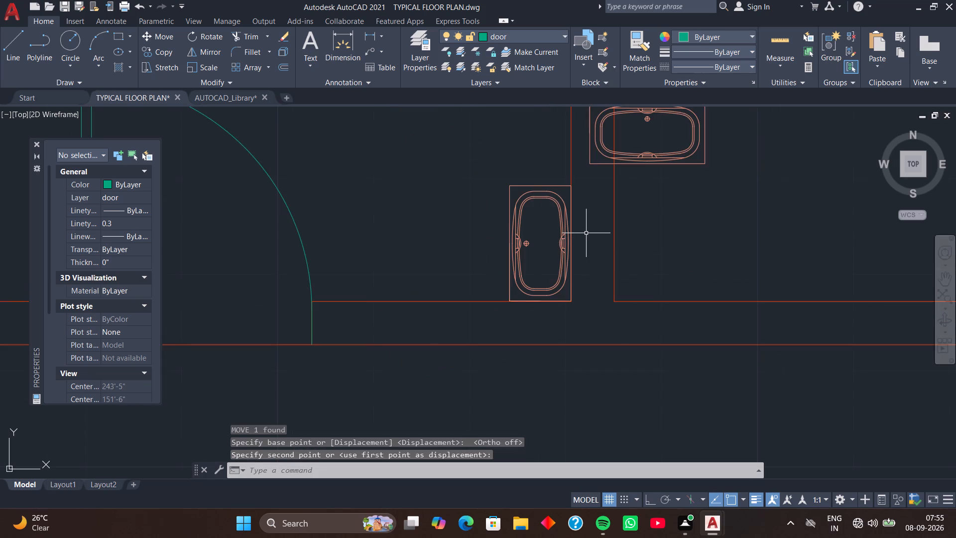
middle_drag(583, 244, 558, 297)
click(669, 207)
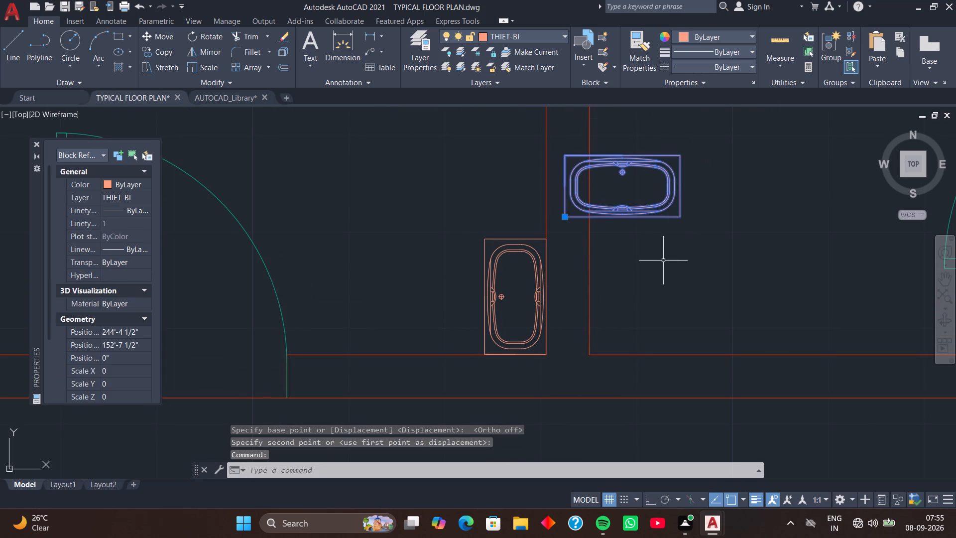
key(F8)
key(r)
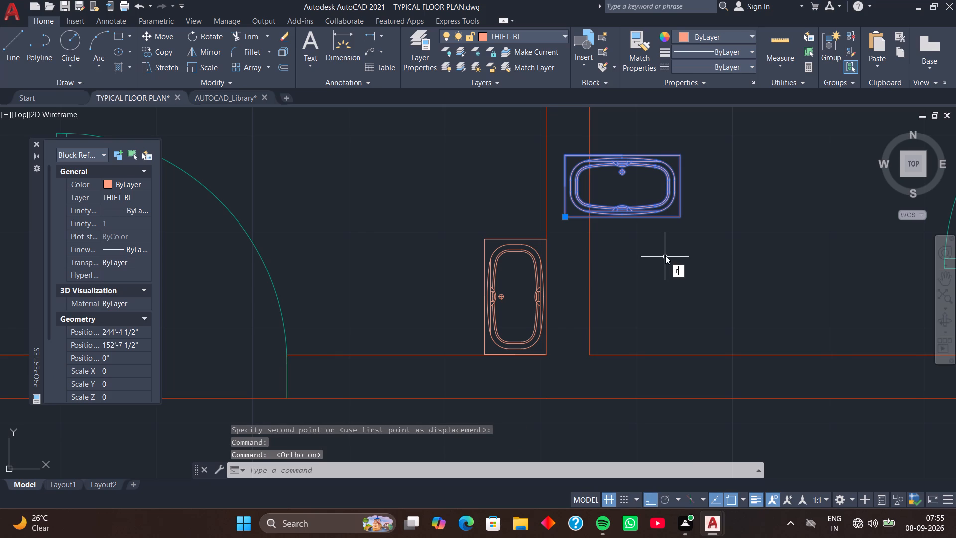
key(o)
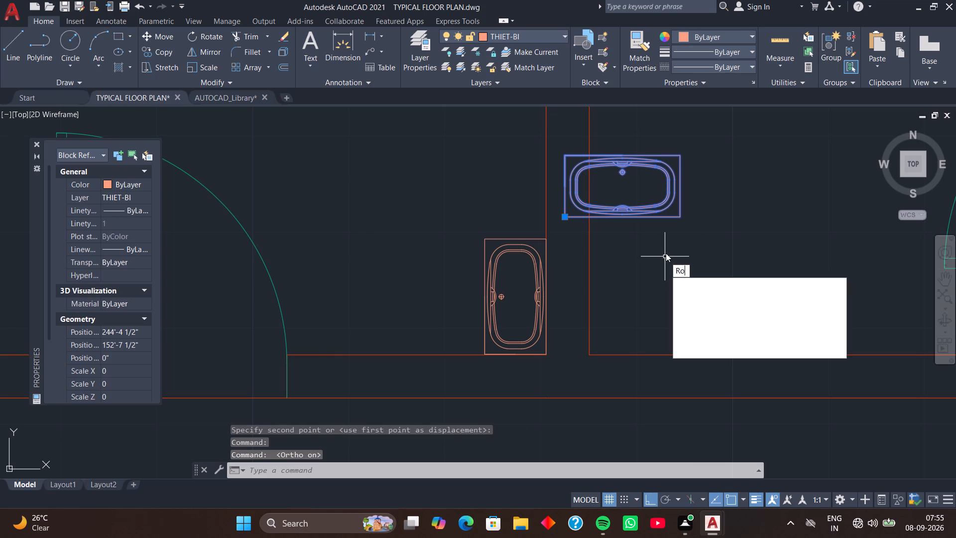
key(space)
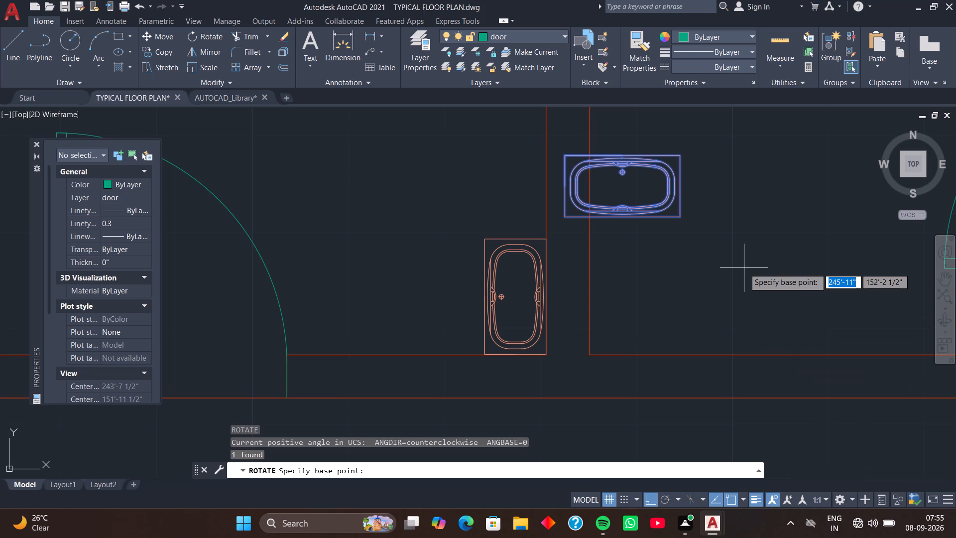
click(680, 219)
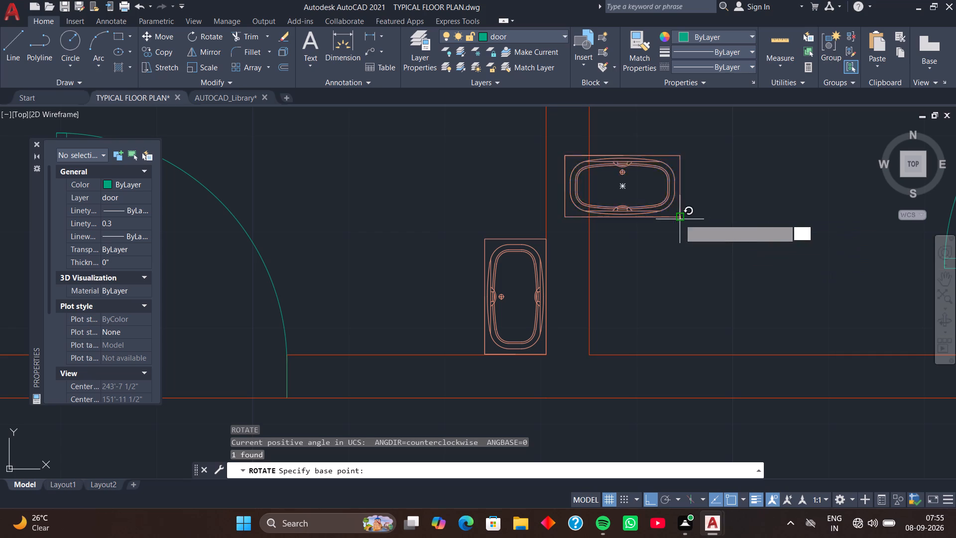
click(681, 307)
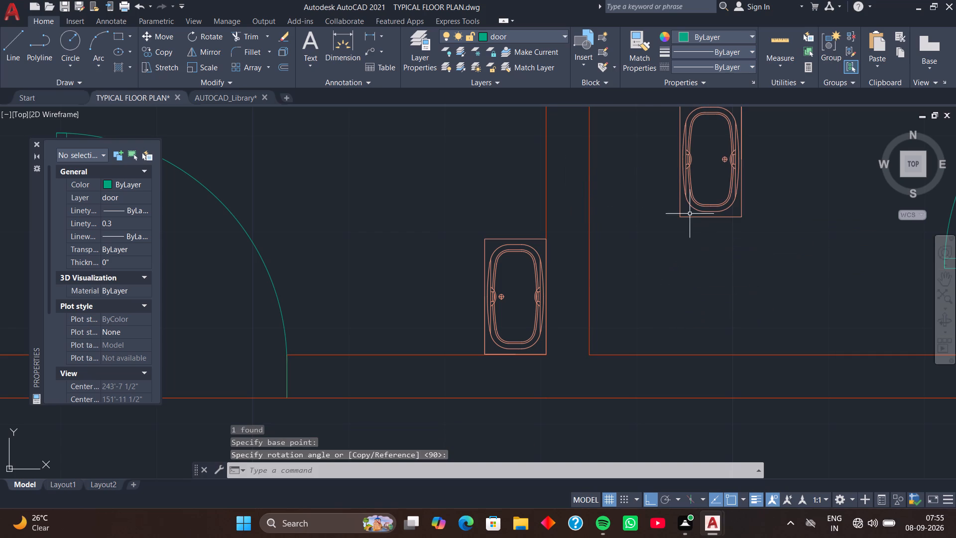
Move that bathtub by its lower-left corner into the lower-left corner of its bathroom, against the shared wall.
click(694, 198)
text(m)
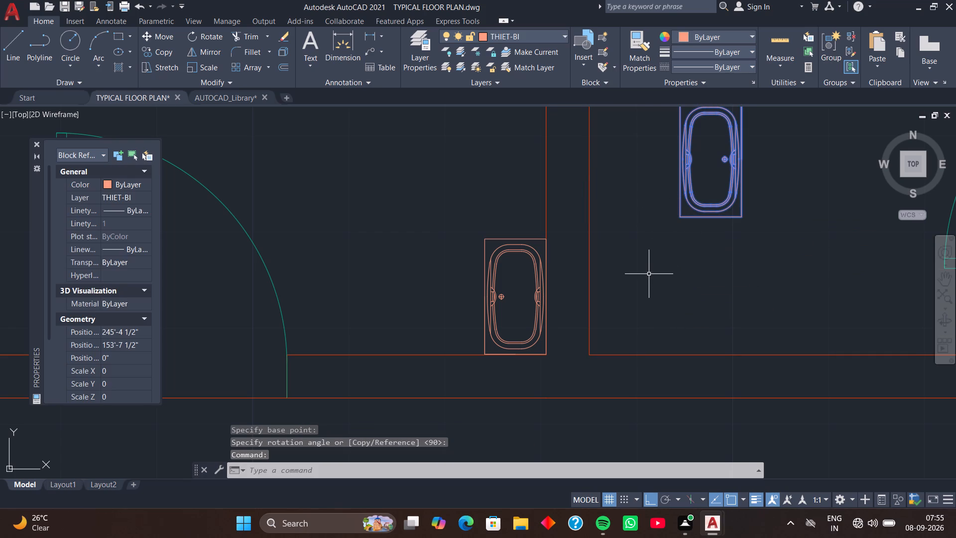
key(space)
key(F8)
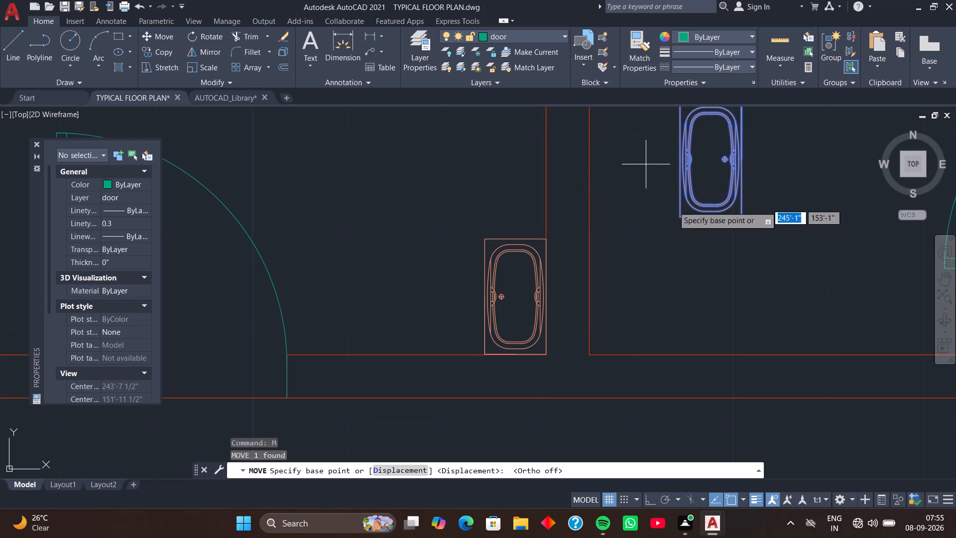
click(683, 218)
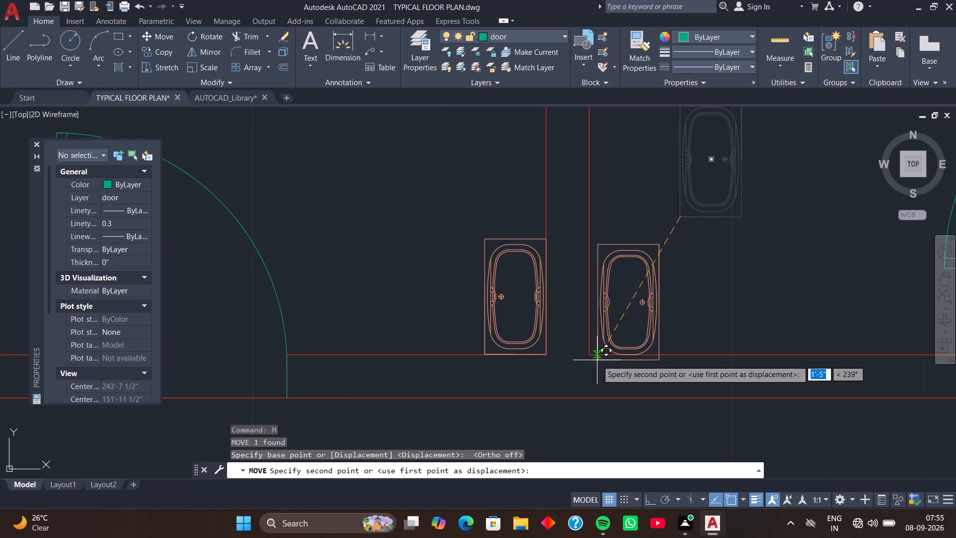
click(590, 356)
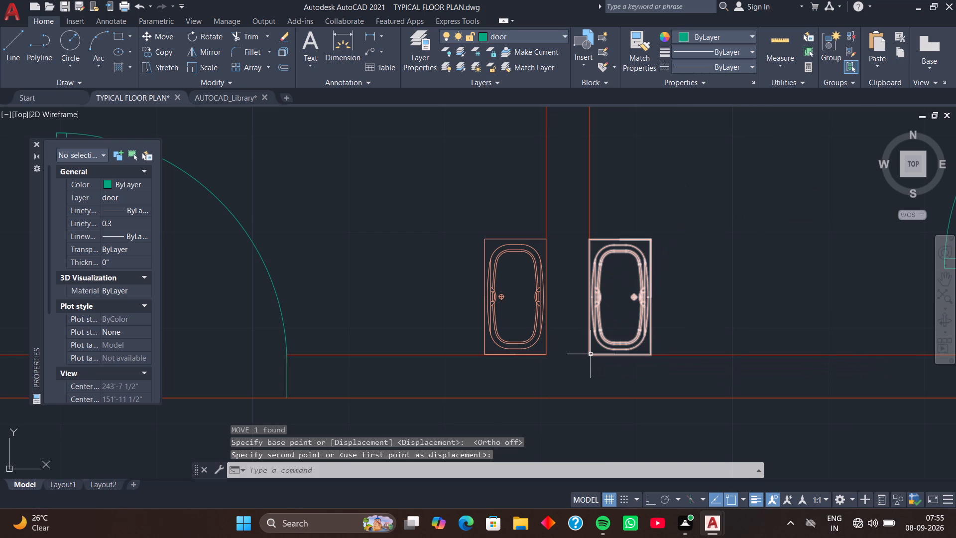
Rotate the bathtub in the right flat's upper bathroom, between the two bedrooms, by 270° about its lower-left corner.
scroll(596, 351, down, 2)
scroll(659, 311, down, 1)
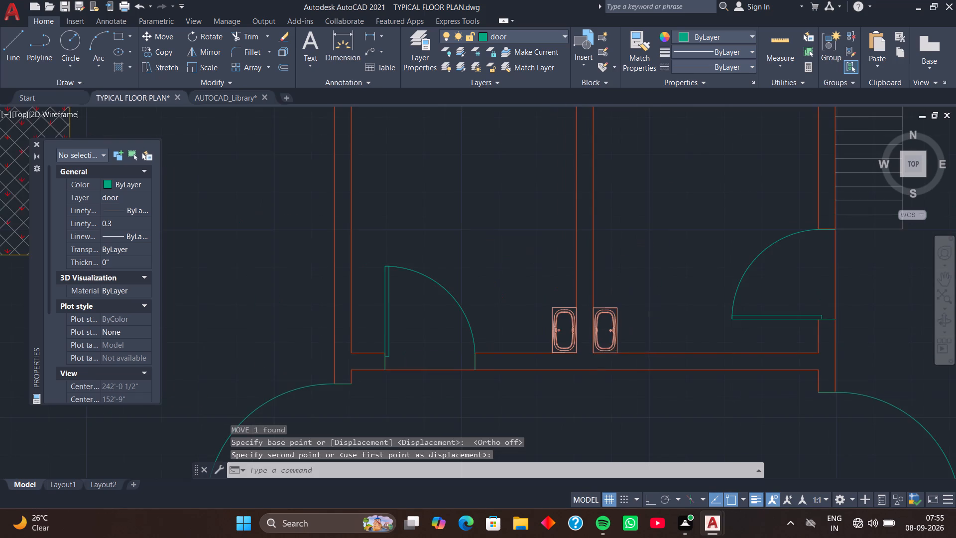
middle_drag(690, 283, 686, 187)
scroll(700, 232, down, 2)
middle_drag(687, 275, 657, 247)
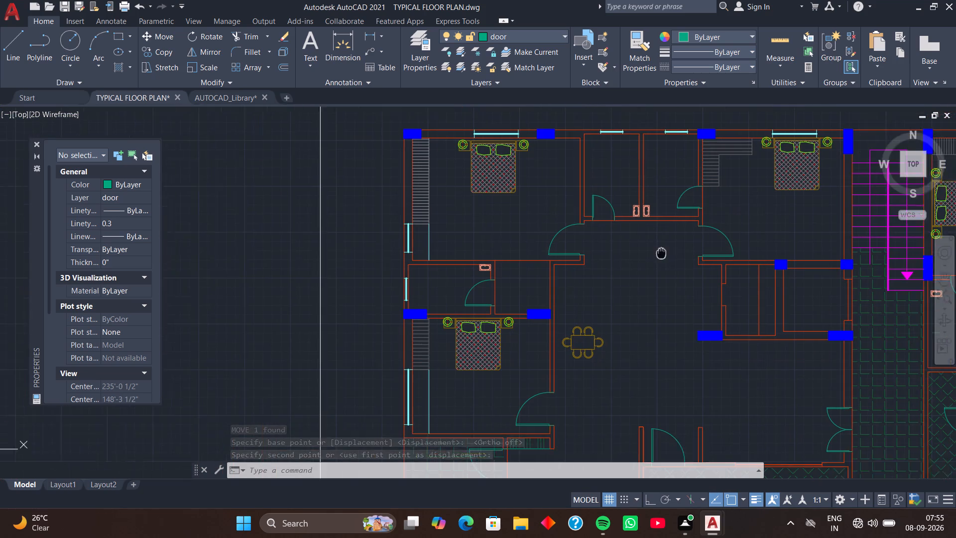
middle_drag(657, 247, 642, 238)
middle_drag(653, 261, 547, 304)
middle_drag(700, 268, 549, 280)
middle_drag(699, 298, 684, 297)
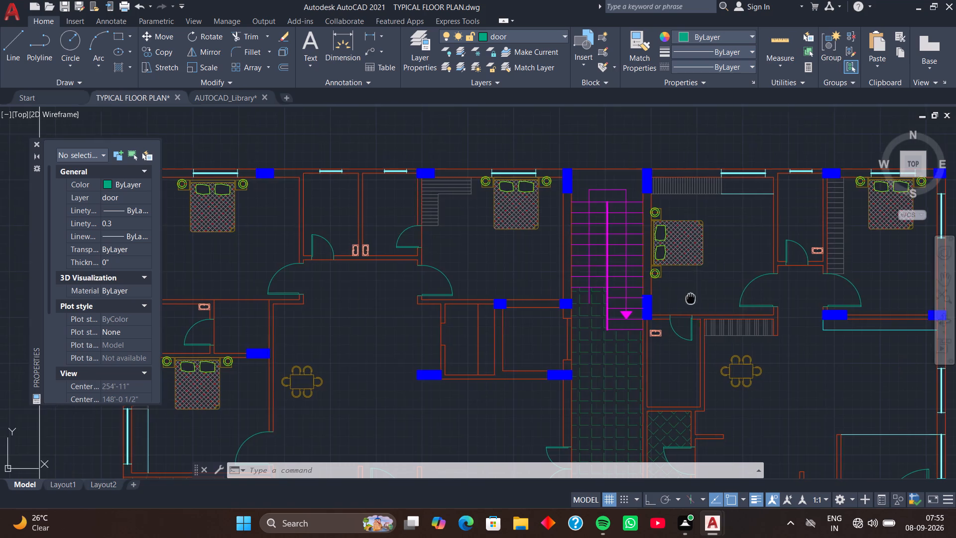
middle_drag(684, 297, 606, 295)
scroll(714, 262, up, 4)
middle_drag(728, 247, 695, 267)
scroll(693, 269, up, 1)
middle_drag(703, 254, 655, 291)
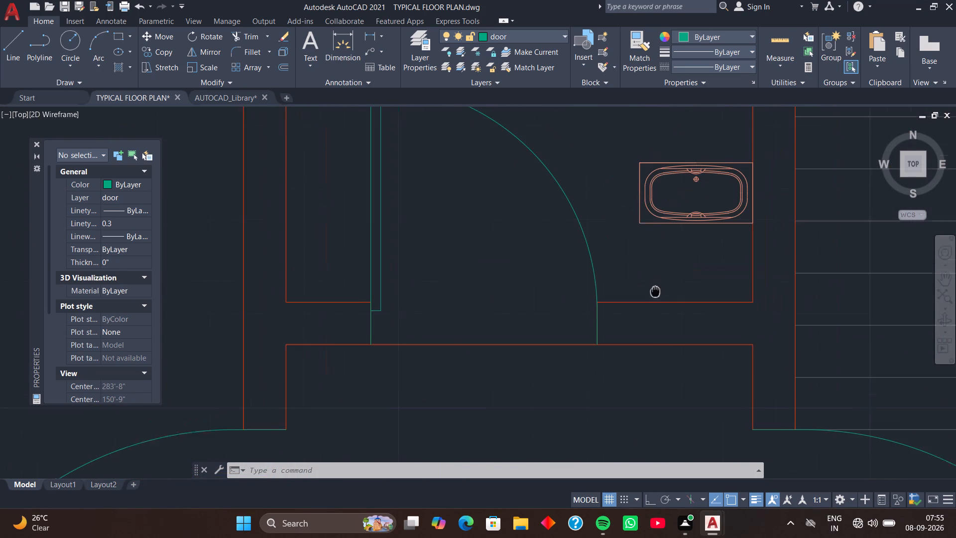
click(635, 228)
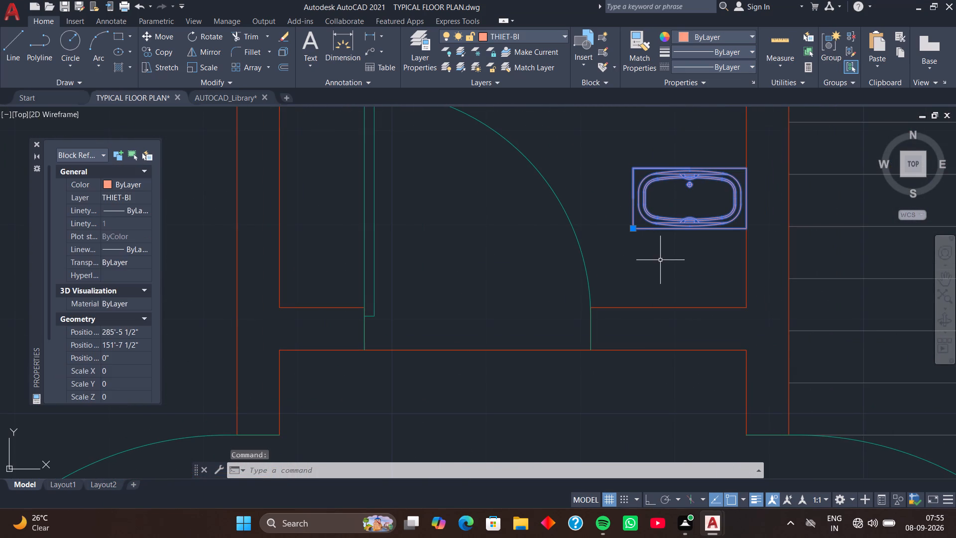
key(r)
key(o)
key(space)
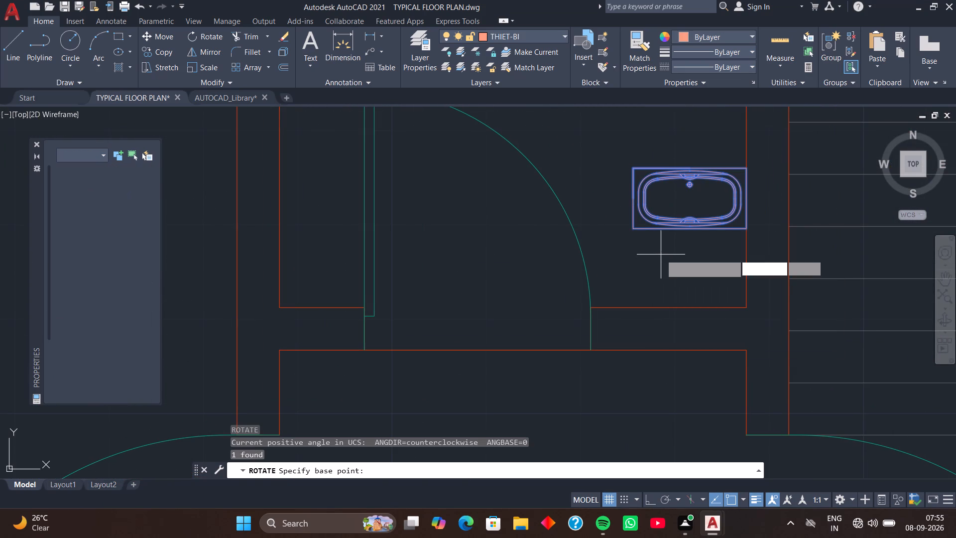
click(630, 227)
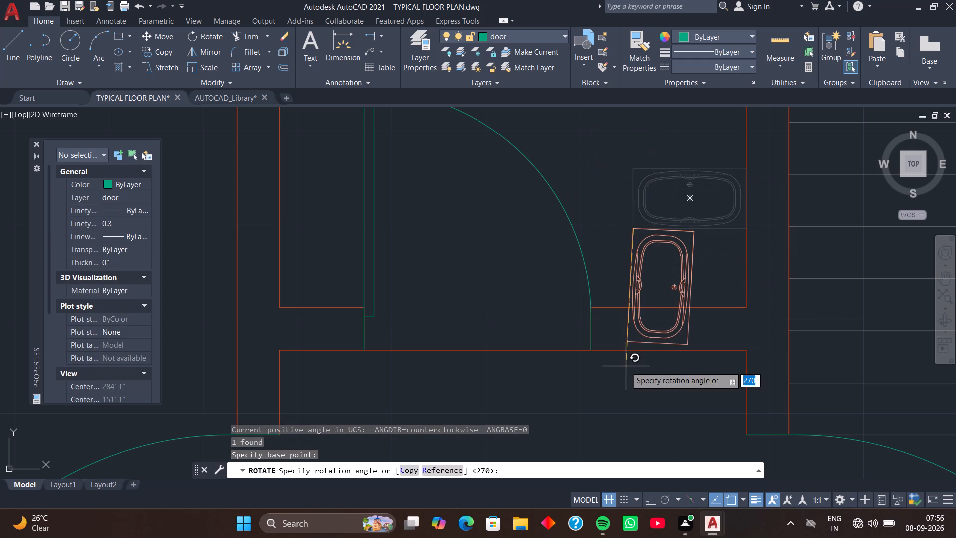
key(F8)
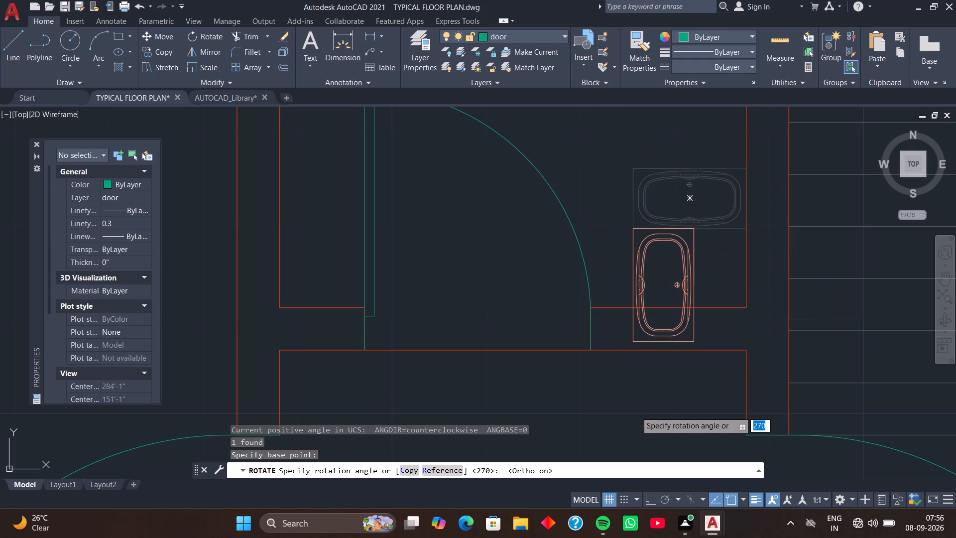
click(634, 421)
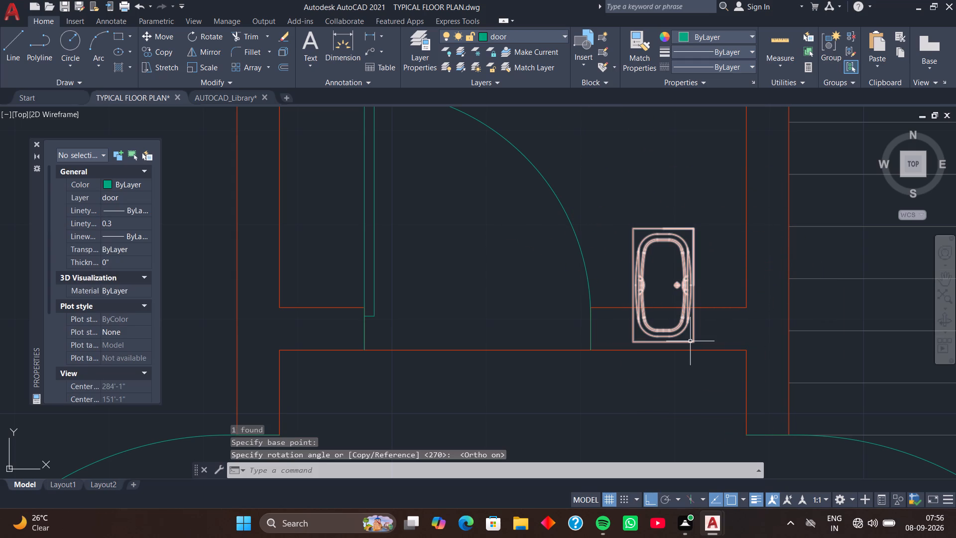
Rotate the bathtub in the right flat's upper bathroom by 180° about its upper-left corner.
click(690, 341)
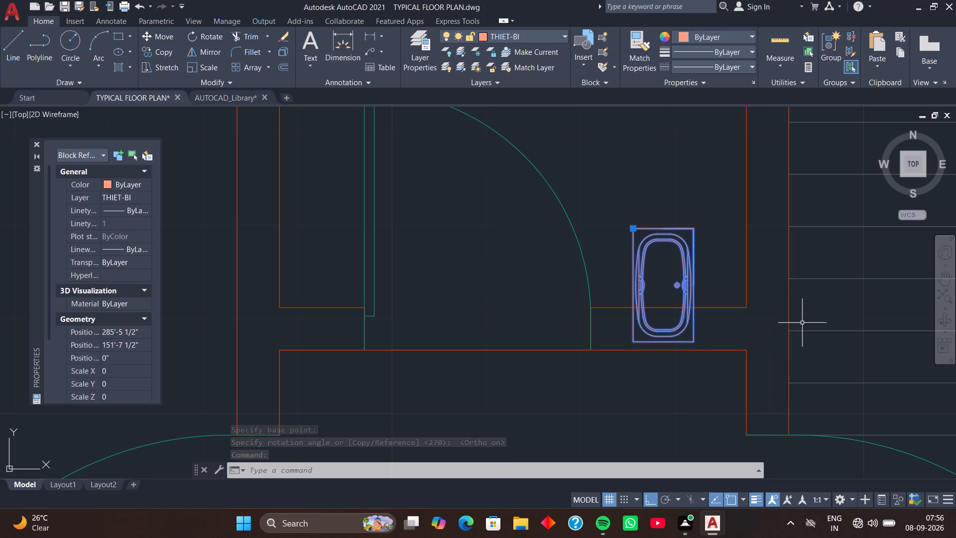
key(r)
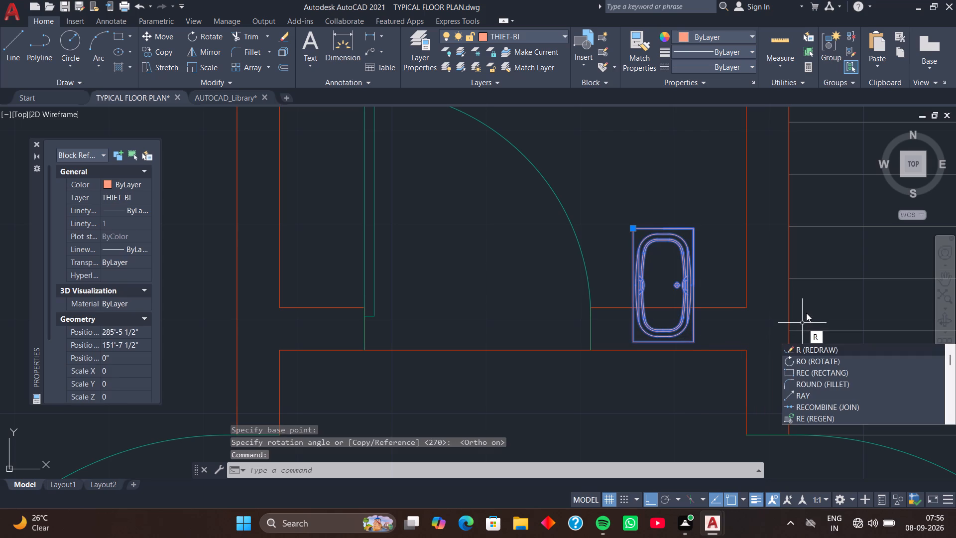
text(o)
key(space)
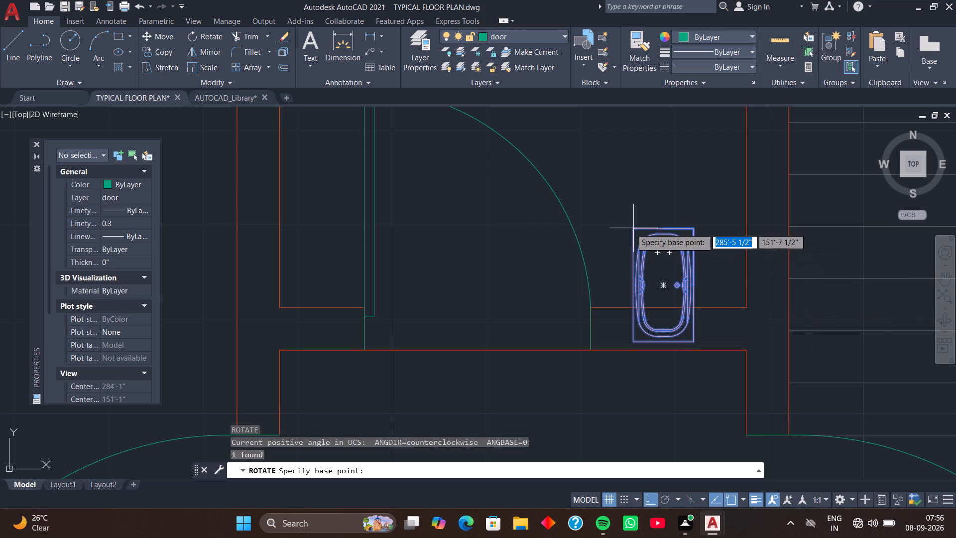
click(630, 228)
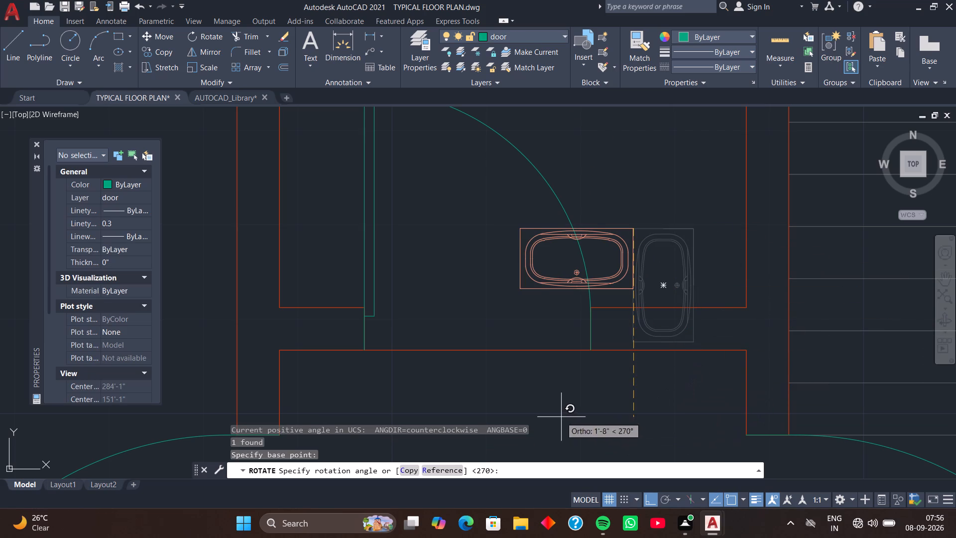
click(449, 314)
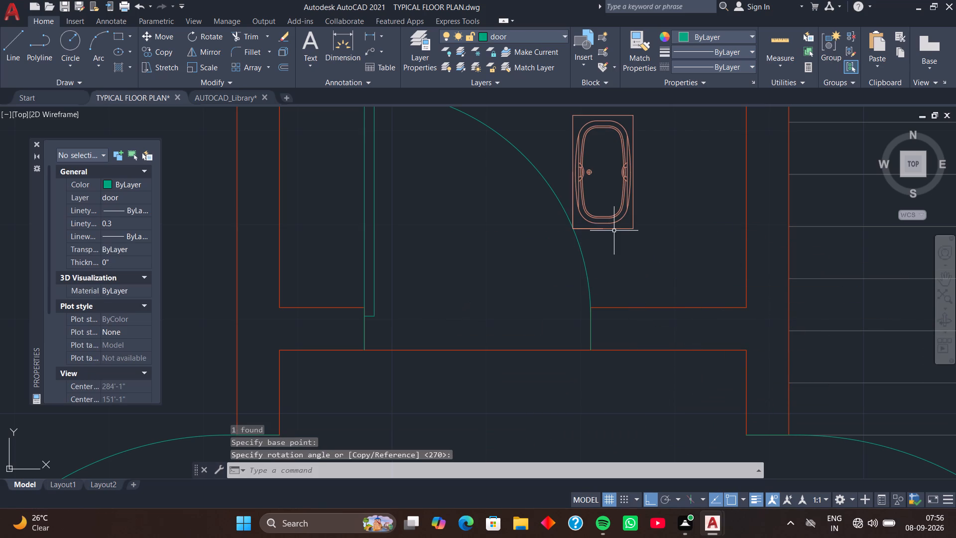
Move that bathtub by its lower-right corner into the lower-right inner corner of the upper bathroom.
click(615, 230)
key(m)
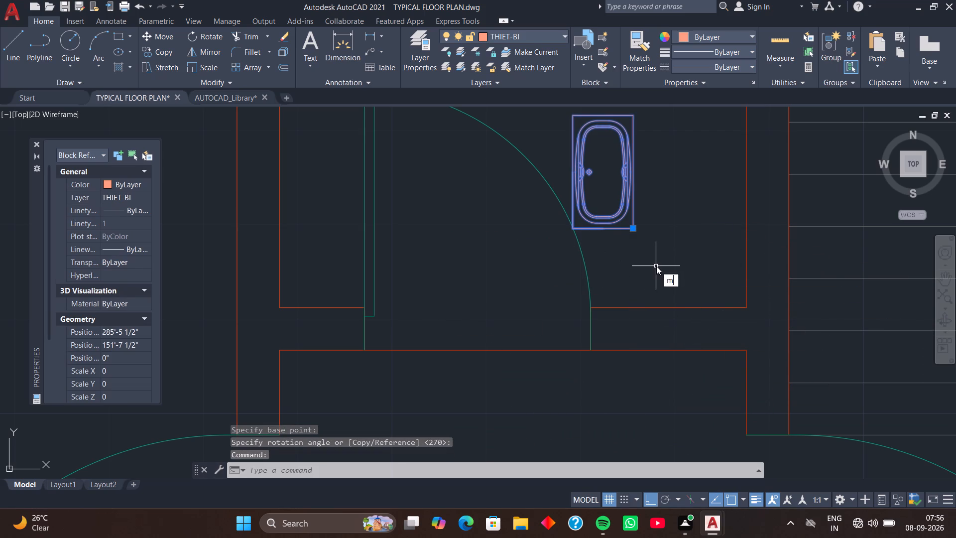
key(space)
key(F8)
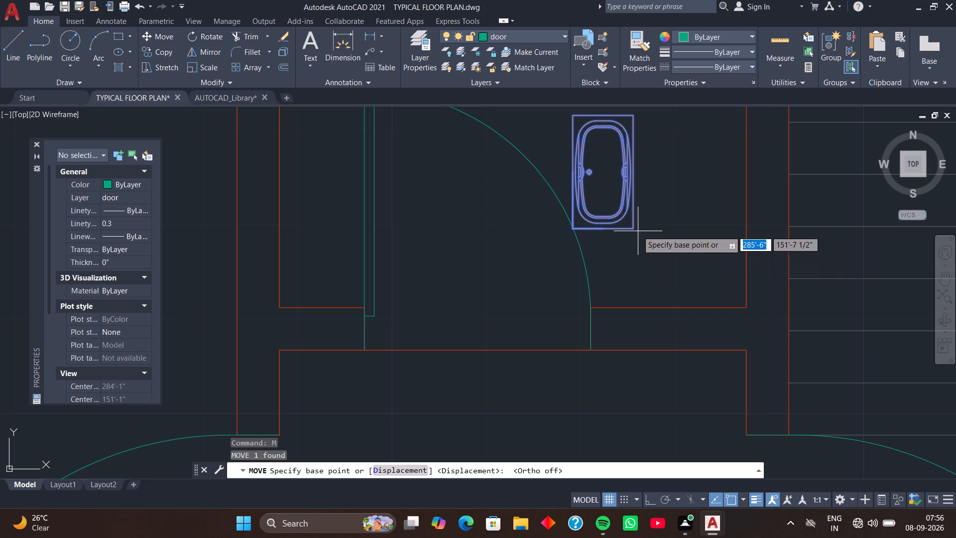
click(631, 227)
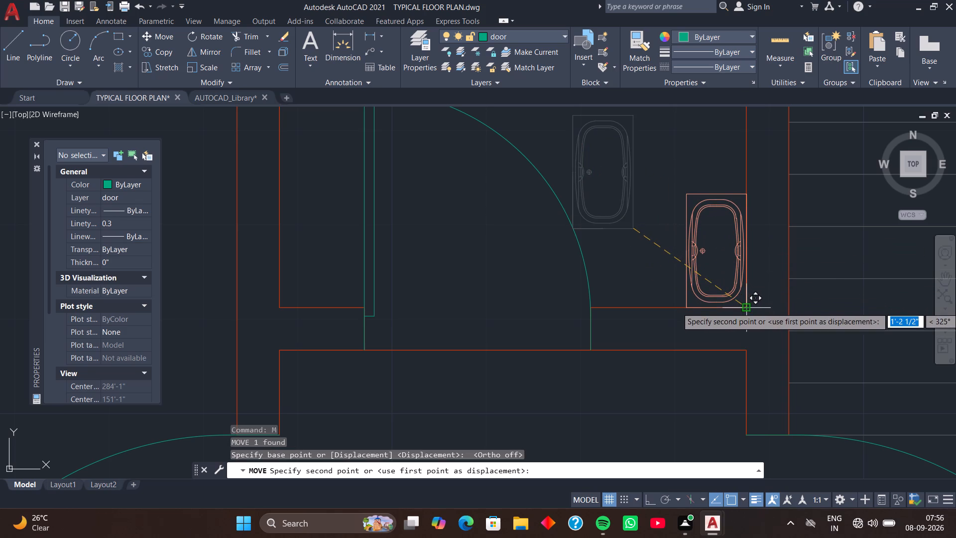
click(749, 307)
Rotate the bathtub in the right flat's bathroom beside the staircase by 270° about its lower-right corner.
scroll(698, 358, down, 3)
middle_drag(709, 397, 715, 242)
scroll(716, 240, down, 1)
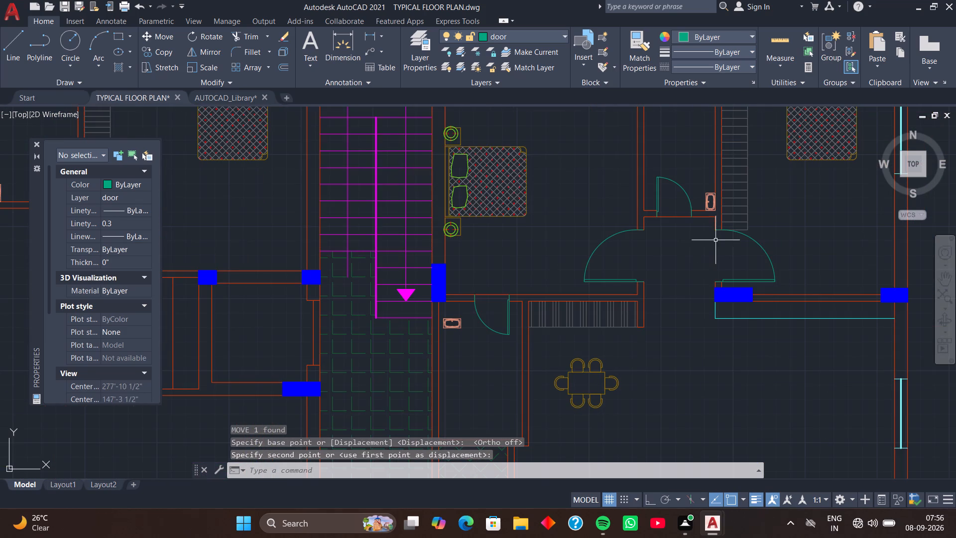
middle_drag(537, 343, 645, 263)
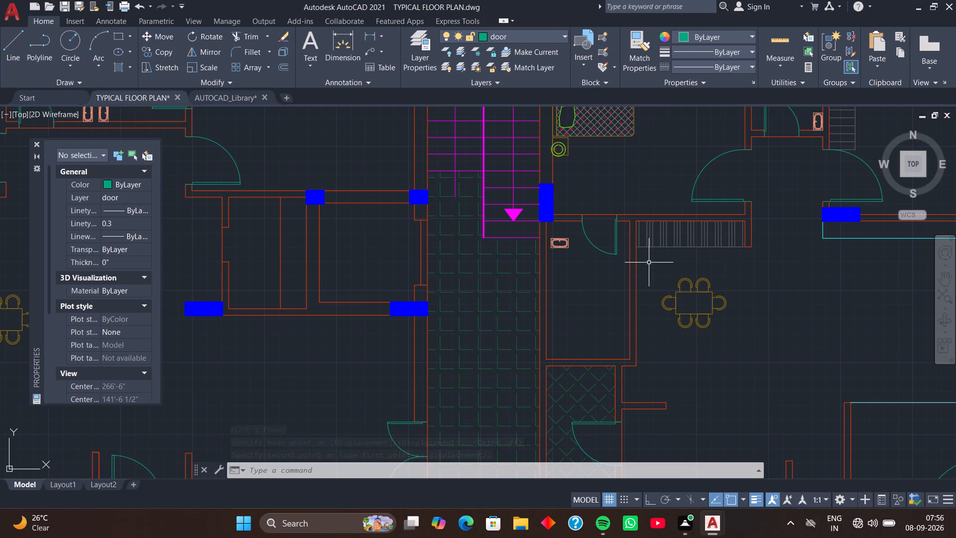
scroll(571, 269, up, 1)
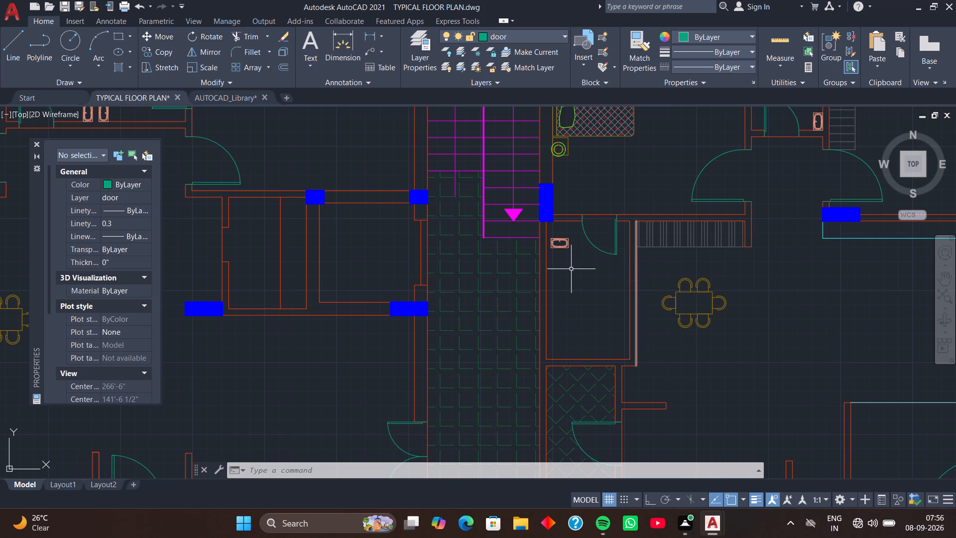
scroll(570, 269, up, 2)
middle_drag(561, 226, 569, 266)
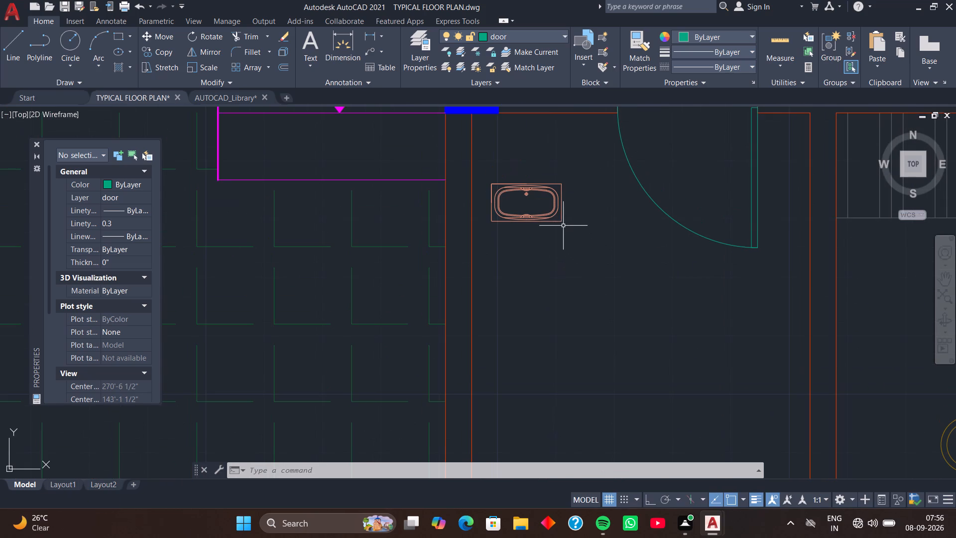
click(559, 221)
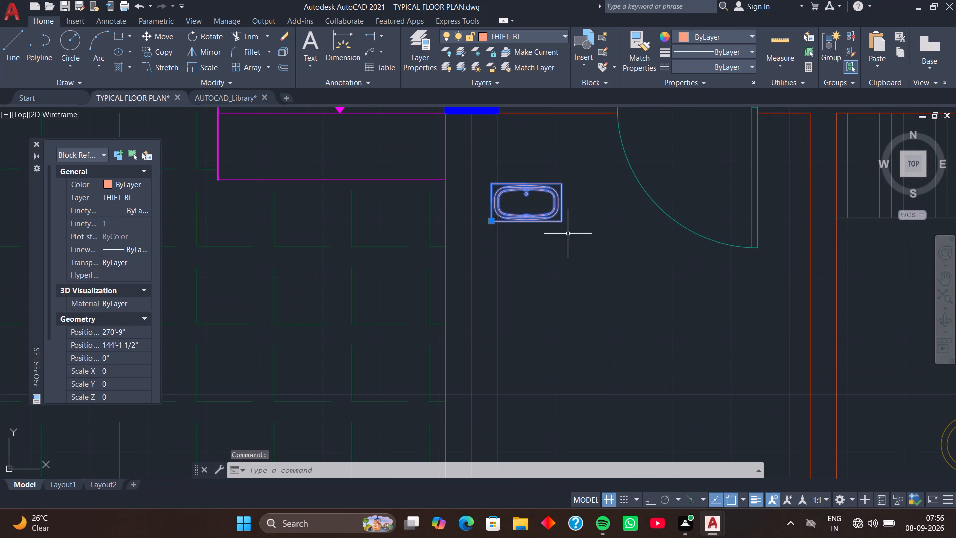
key(r)
key(space)
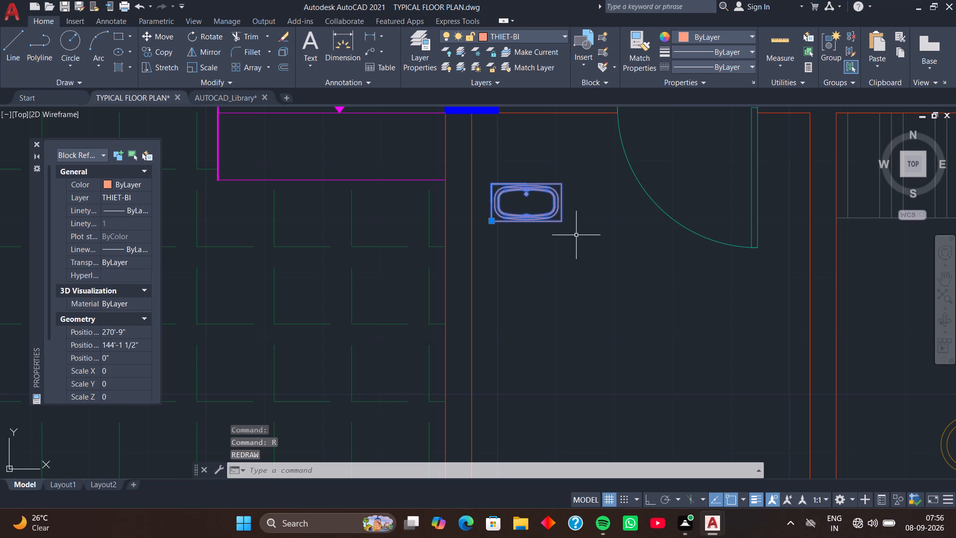
click(563, 222)
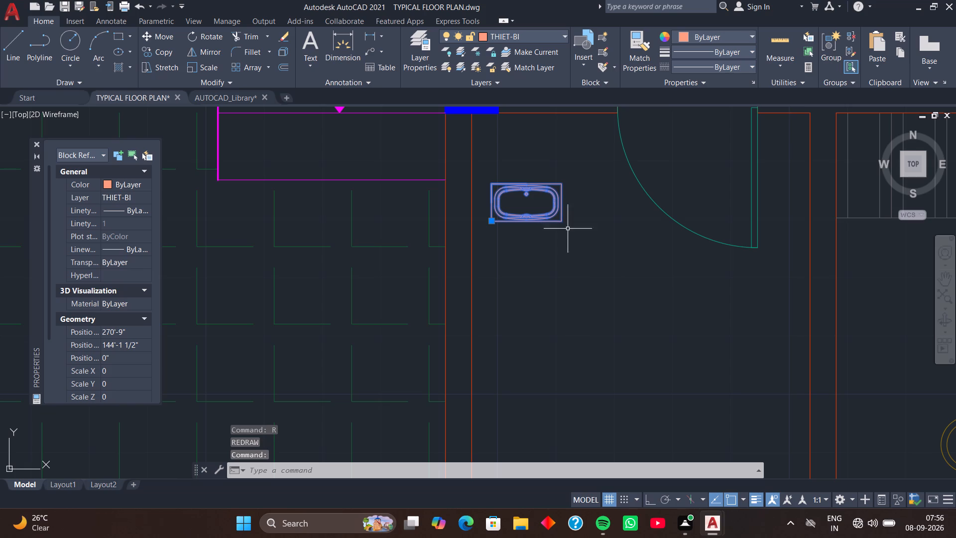
key(r)
key(o)
key(space)
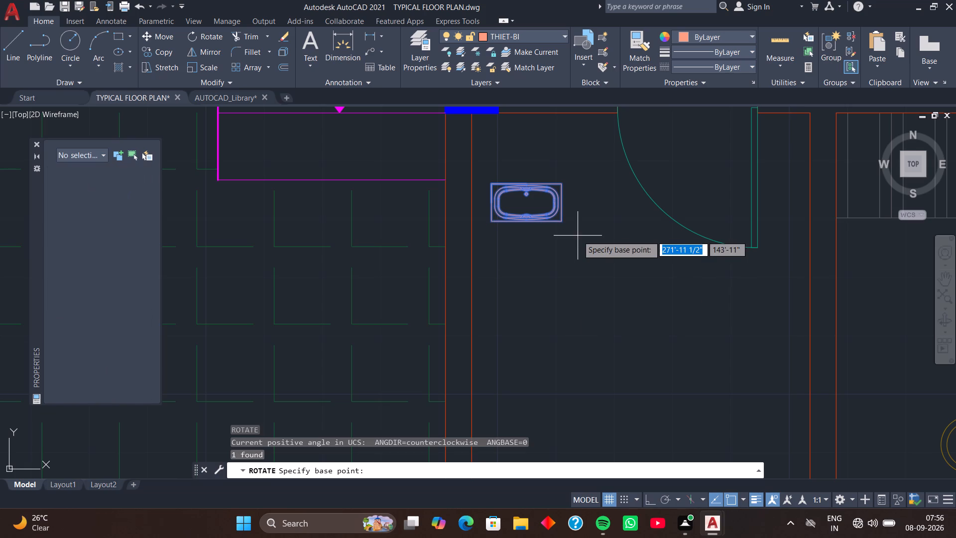
click(562, 218)
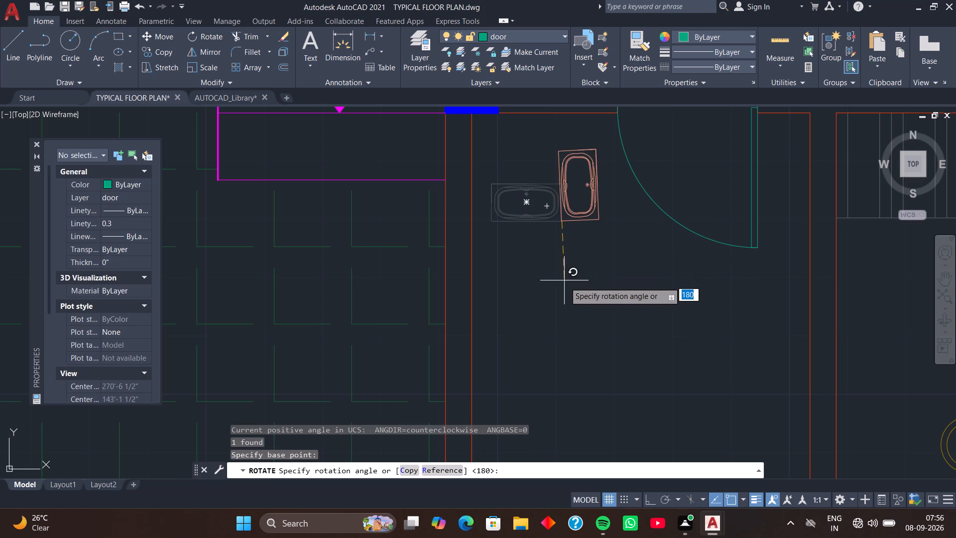
key(F8)
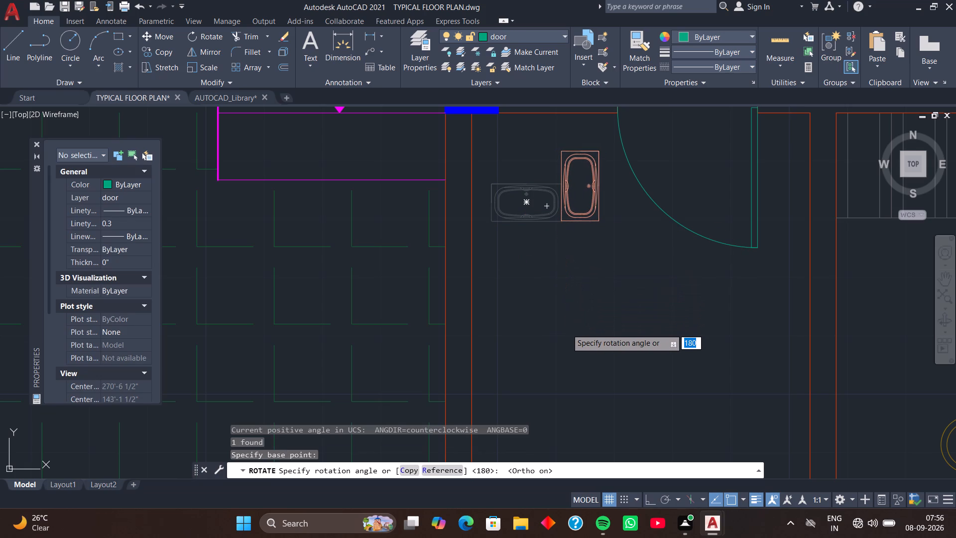
click(553, 342)
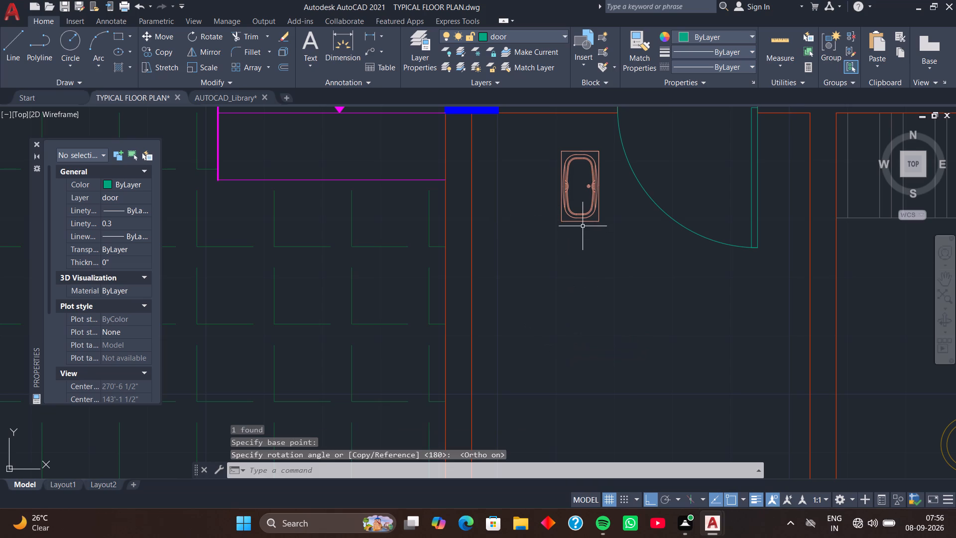
Move that bathtub by its upper-left corner into the bathroom's upper-left inner corner, beside the column.
click(583, 222)
key(F8)
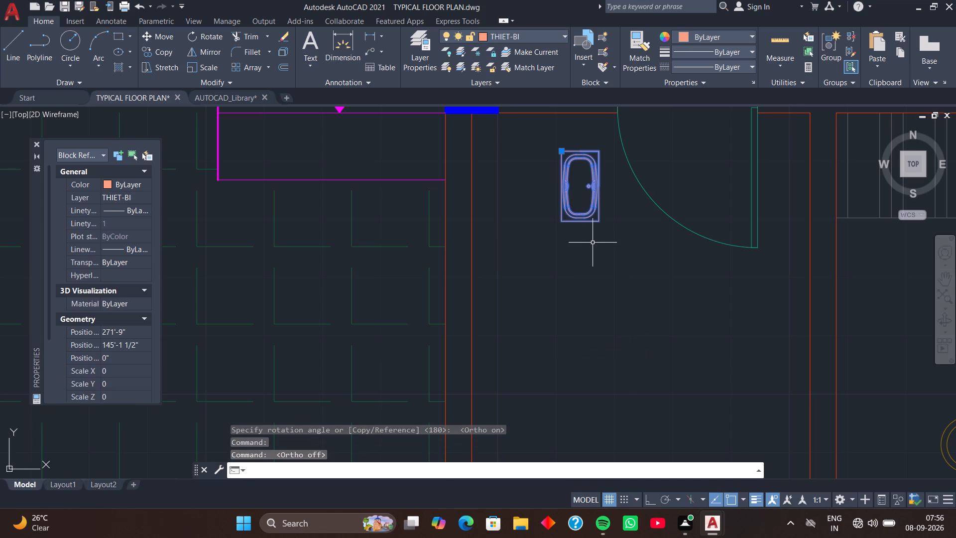
text(m)
key(space)
scroll(574, 167, up, 2)
middle_drag(553, 156, 562, 225)
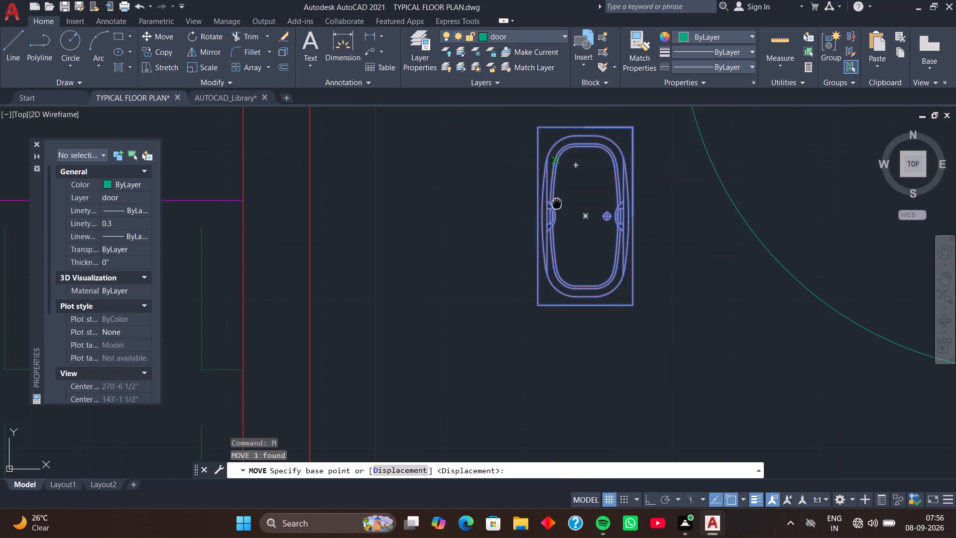
middle_drag(562, 225, 564, 230)
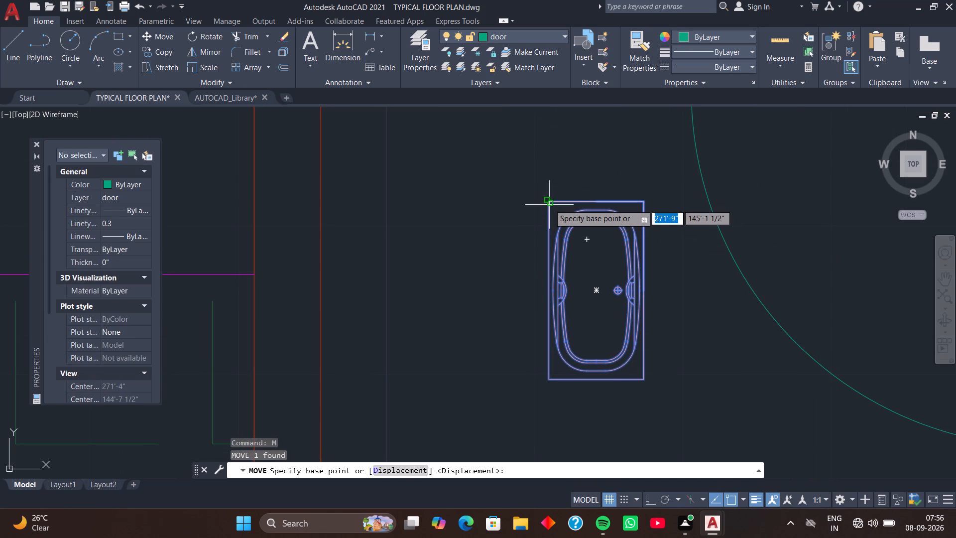
click(549, 202)
scroll(450, 179, down, 1)
middle_drag(449, 179, 497, 252)
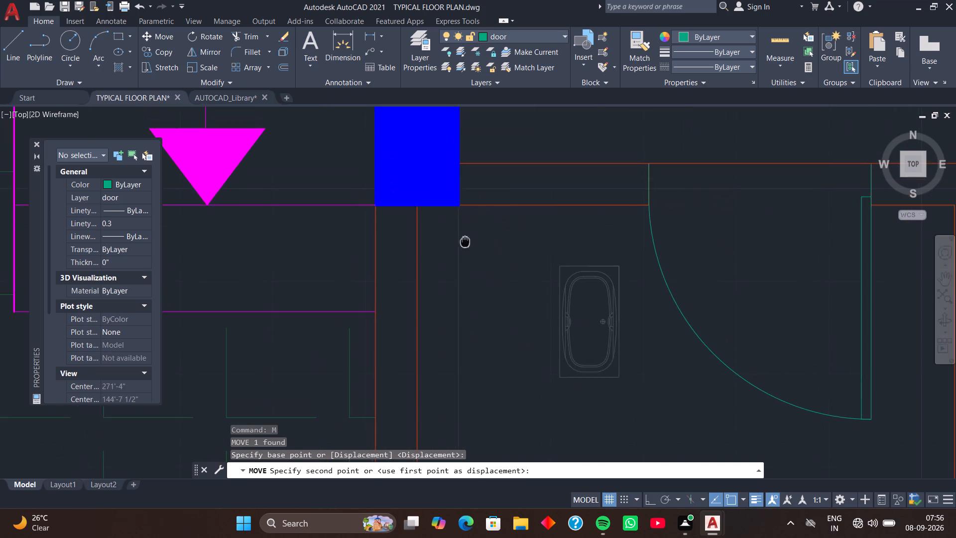
scroll(438, 217, up, 1)
drag(402, 202, 410, 206)
Move the washbasin block from the loose furniture blocks outside the plan to just above the floor plan's border.
scroll(550, 261, down, 3)
scroll(585, 299, down, 1)
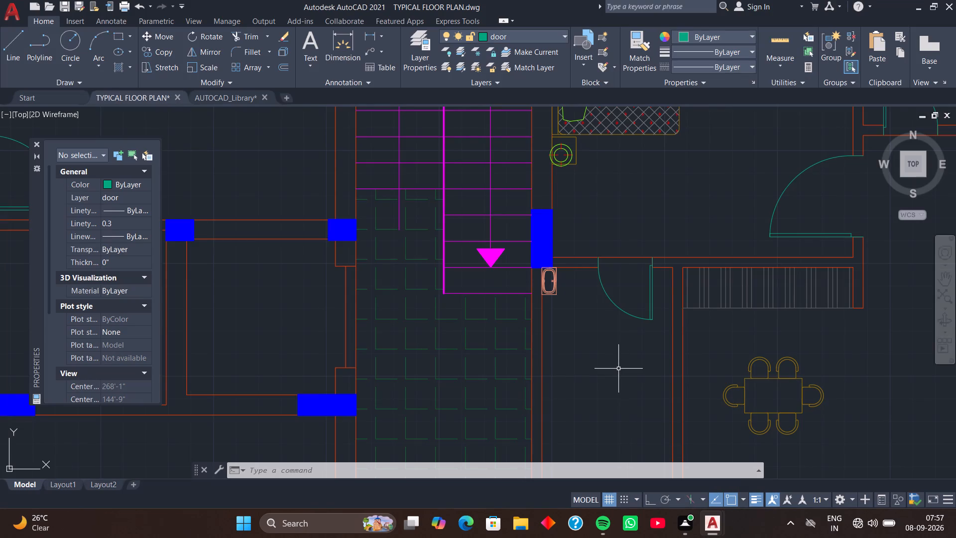
scroll(613, 302, down, 2)
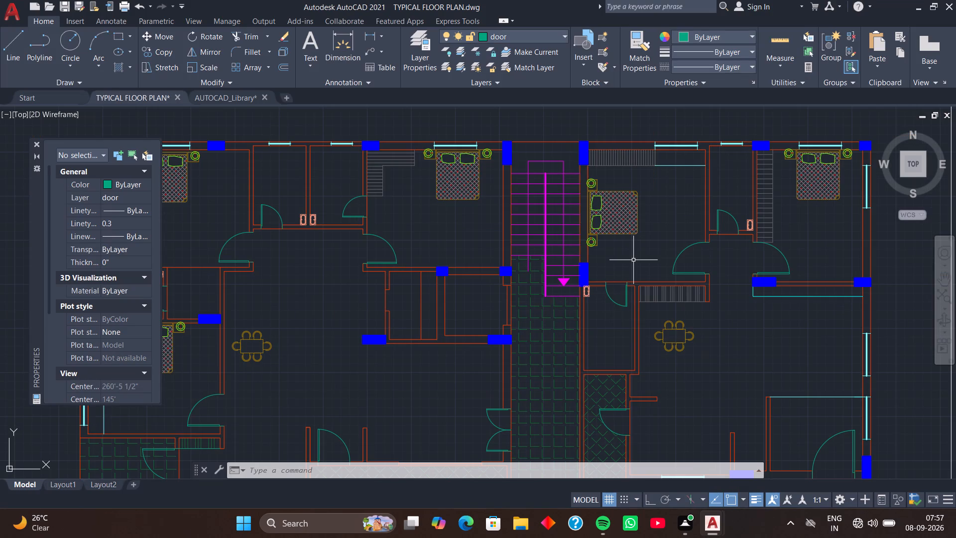
scroll(633, 260, down, 1)
middle_drag(633, 260, 531, 332)
scroll(676, 261, down, 2)
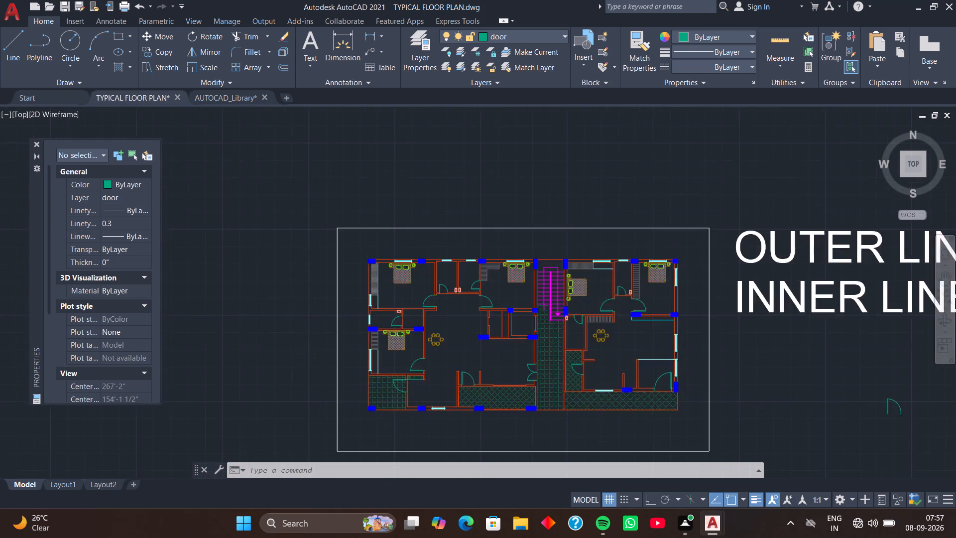
middle_drag(722, 172, 521, 264)
scroll(577, 247, down, 2)
middle_drag(733, 188, 472, 274)
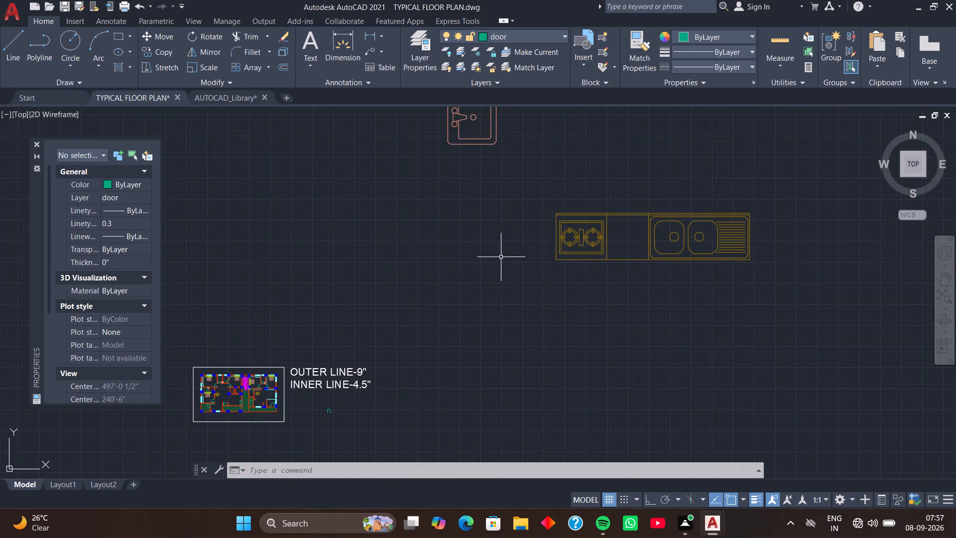
scroll(502, 254, down, 1)
middle_drag(503, 231, 536, 275)
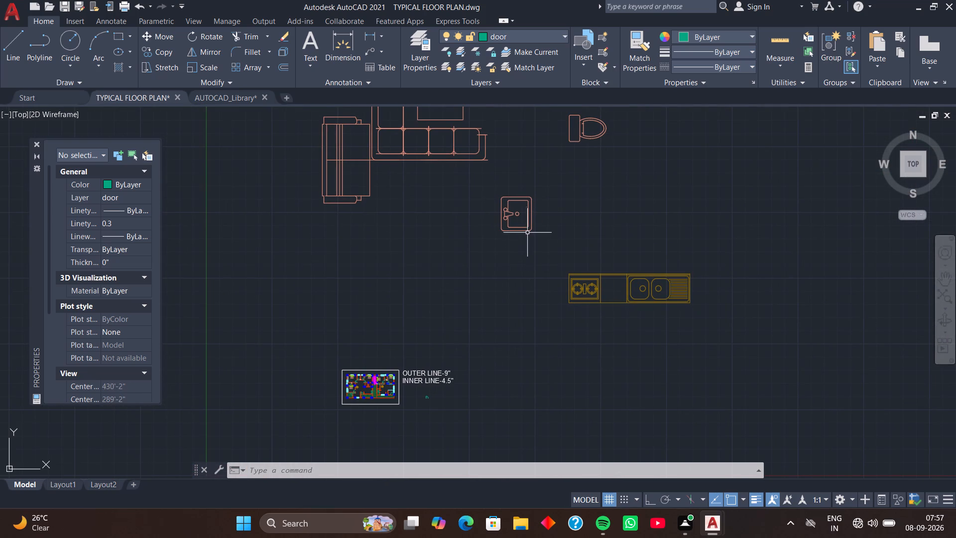
scroll(526, 230, down, 1)
click(526, 230)
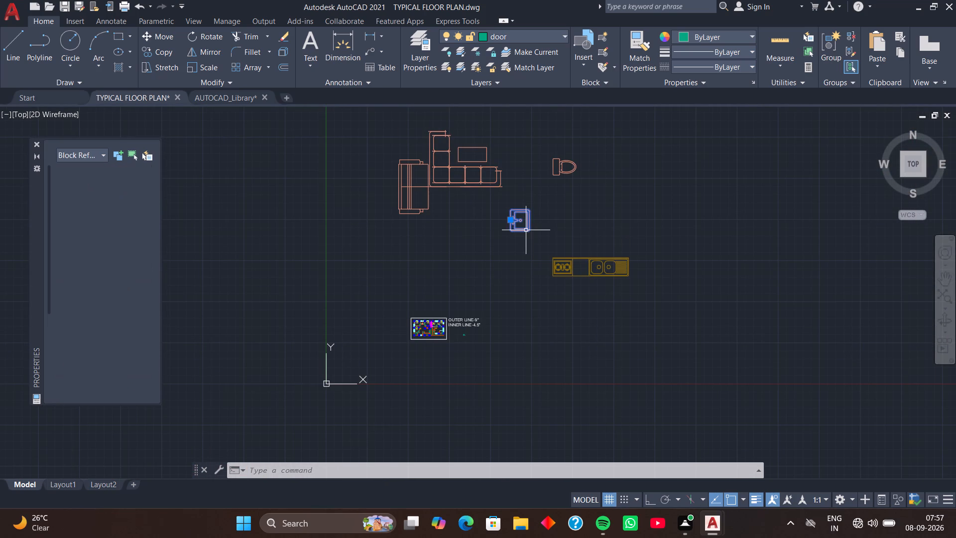
scroll(515, 226, up, 2)
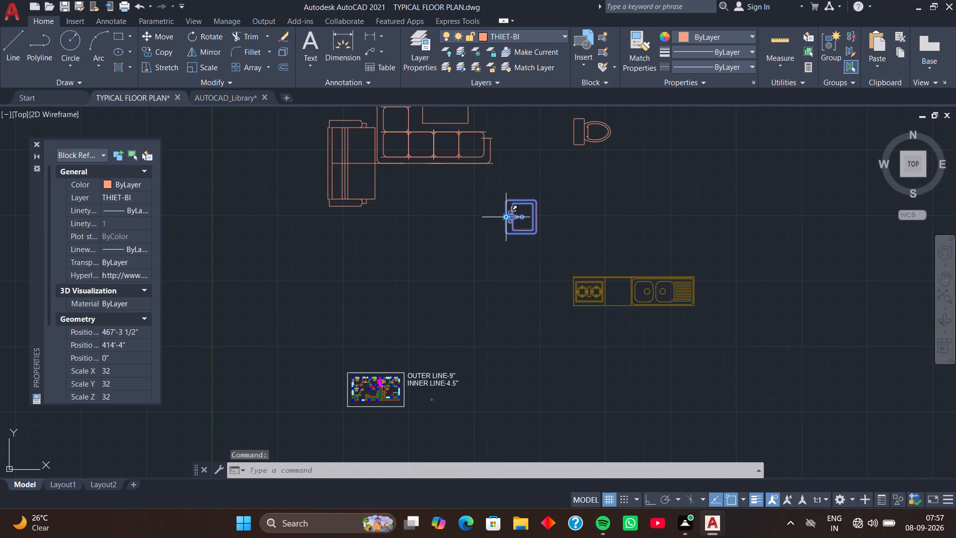
drag(507, 216, 501, 231)
middle_drag(369, 333, 482, 227)
scroll(462, 240, up, 2)
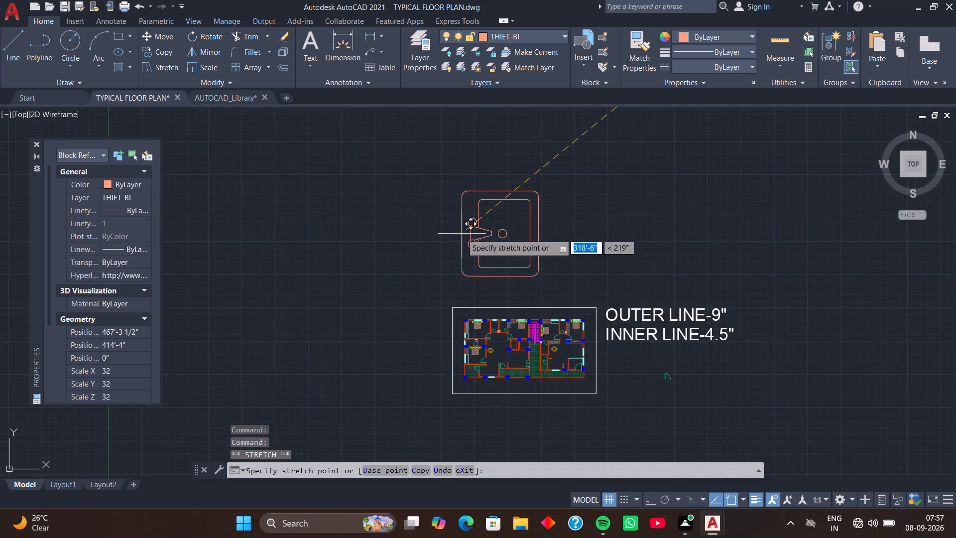
scroll(461, 234, up, 2)
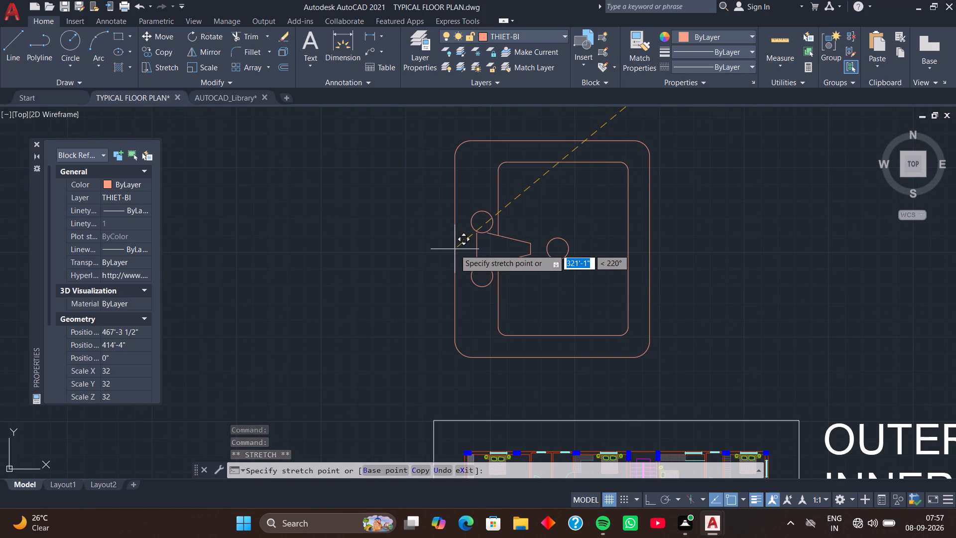
scroll(431, 255, down, 1)
middle_drag(434, 265, 460, 209)
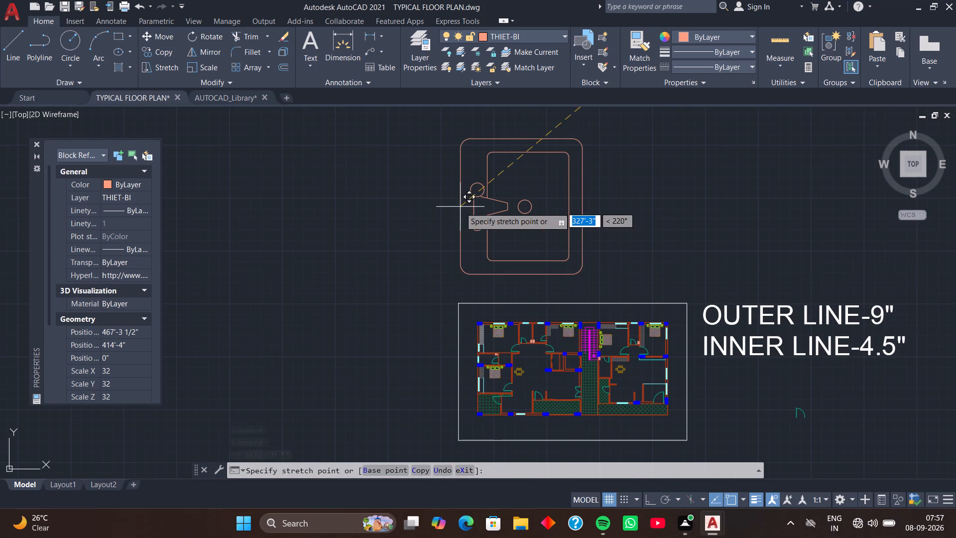
click(460, 207)
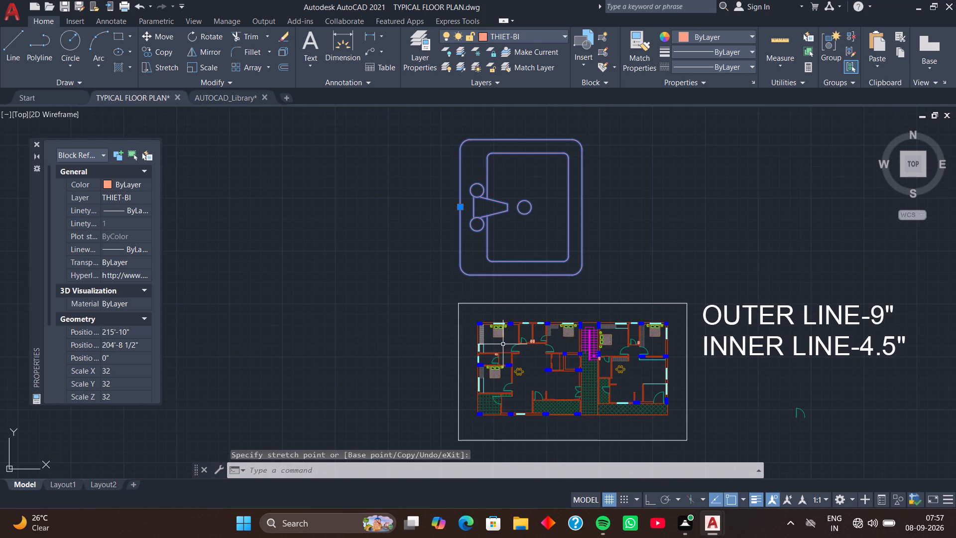
Scale the washbasin above the plan's border down about its lower-left corner to a block scale of about 3.7.
key(s)
key(c)
key(space)
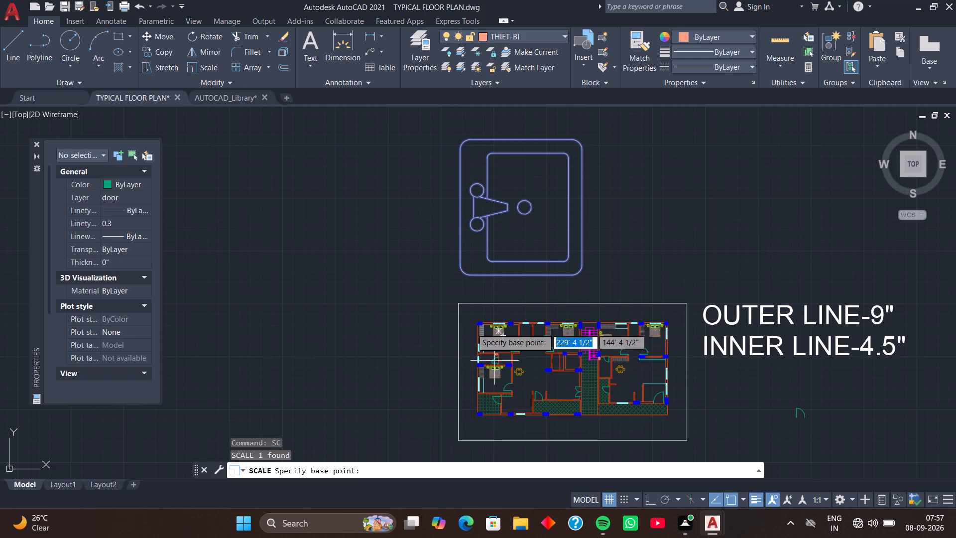
click(466, 276)
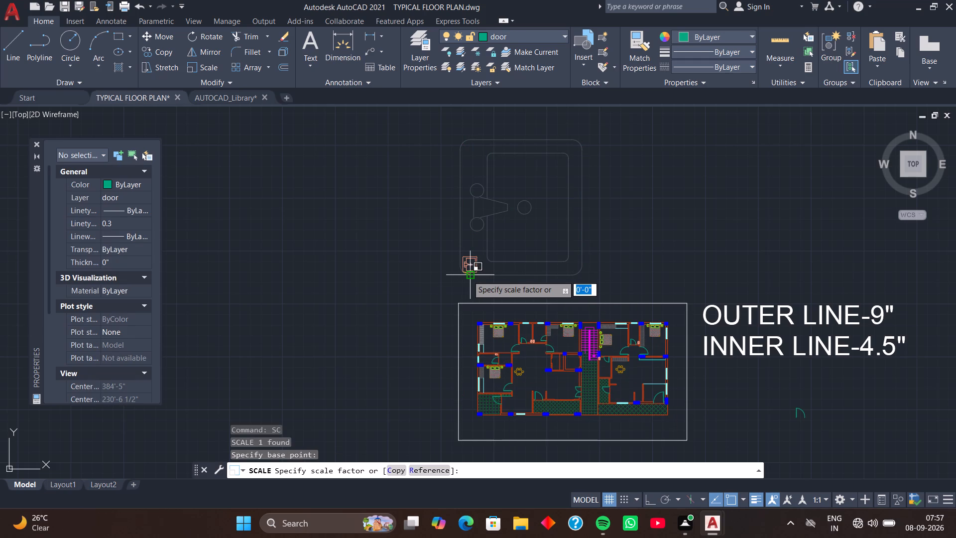
click(467, 275)
Move the reduced washbasin by its insertion grip into the right flat, beside the dining table.
click(464, 270)
scroll(468, 269, up, 2)
click(450, 257)
scroll(520, 292, down, 1)
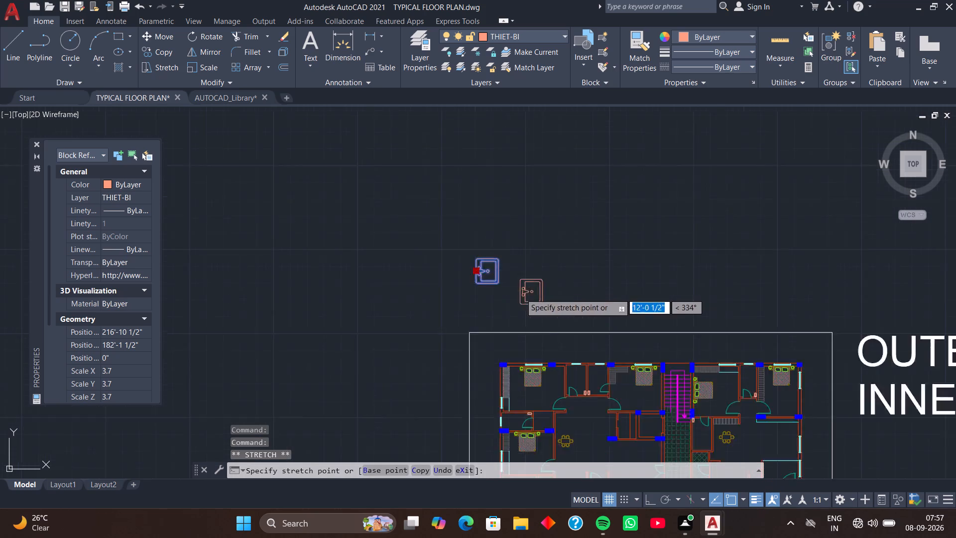
scroll(520, 293, down, 1)
middle_drag(539, 340, 511, 231)
scroll(512, 244, up, 1)
scroll(545, 298, up, 3)
scroll(568, 321, down, 2)
middle_drag(590, 350, 495, 282)
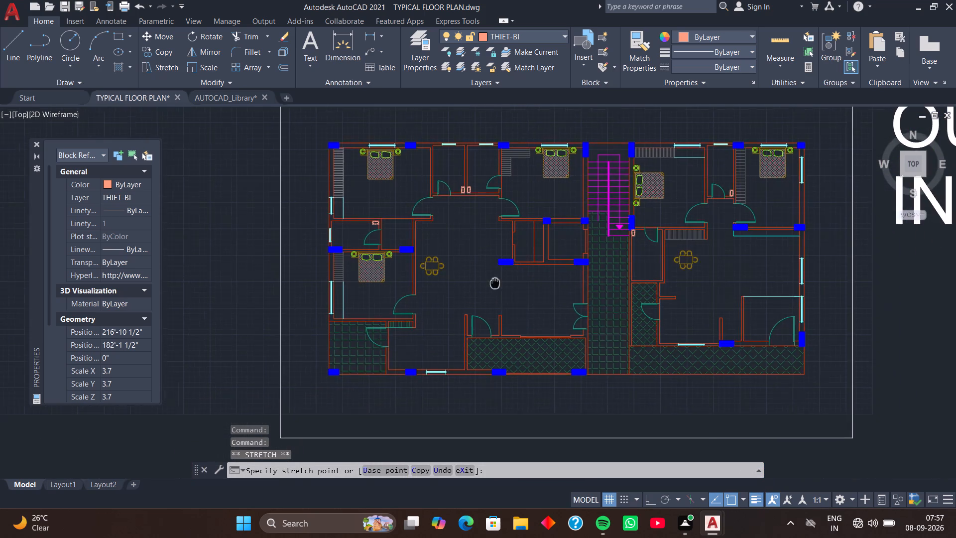
scroll(624, 266, up, 3)
scroll(716, 297, down, 1)
middle_drag(727, 310, 583, 238)
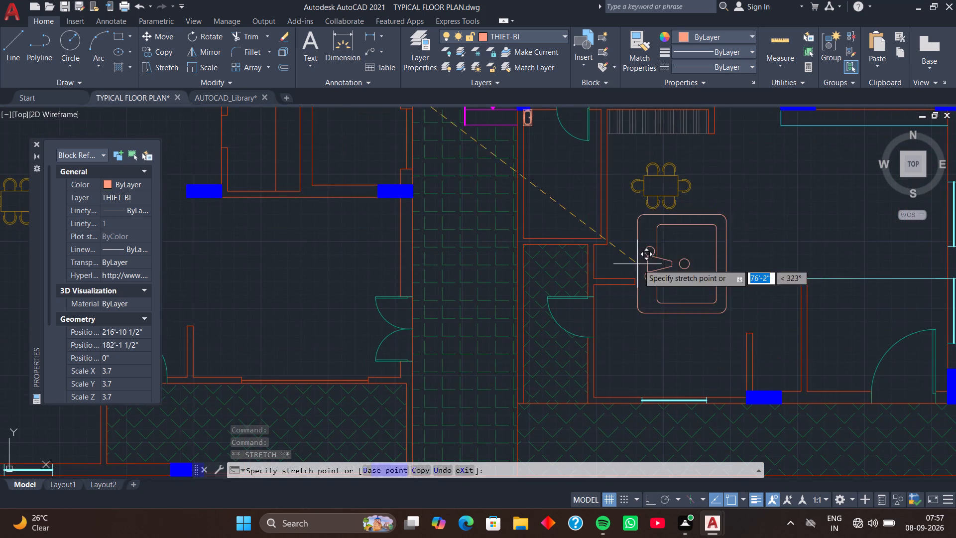
click(732, 218)
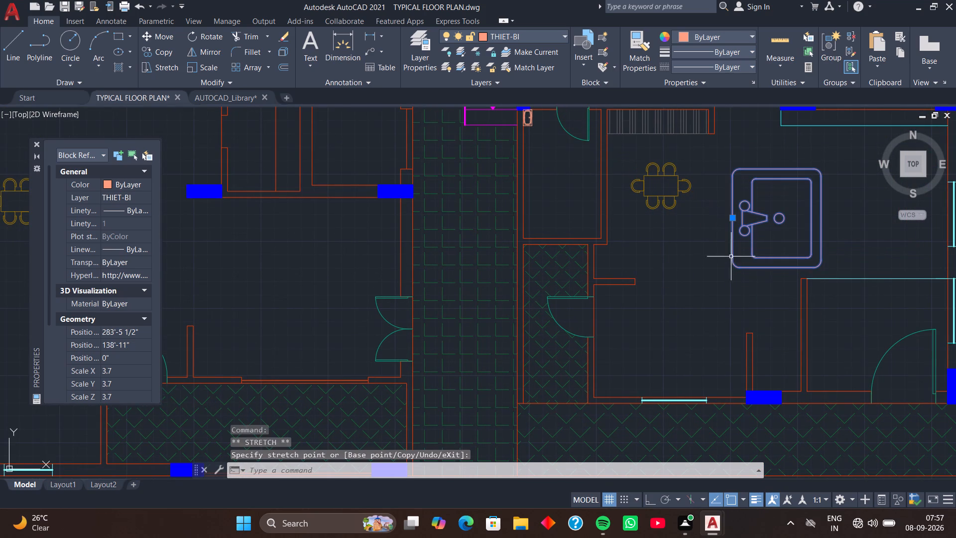
Scale the washbasin down again about its lower-left corner to a block scale of about 0.7.
key(s)
key(c)
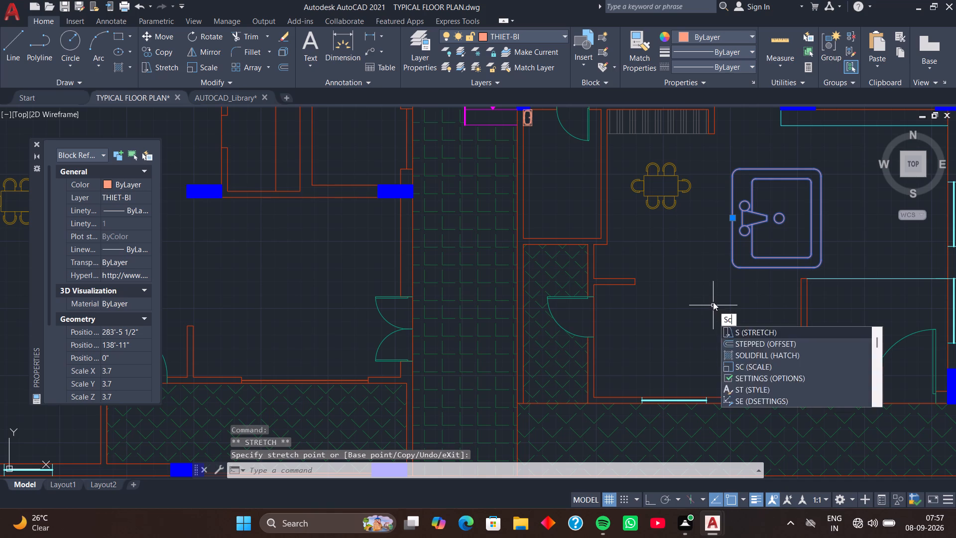
key(space)
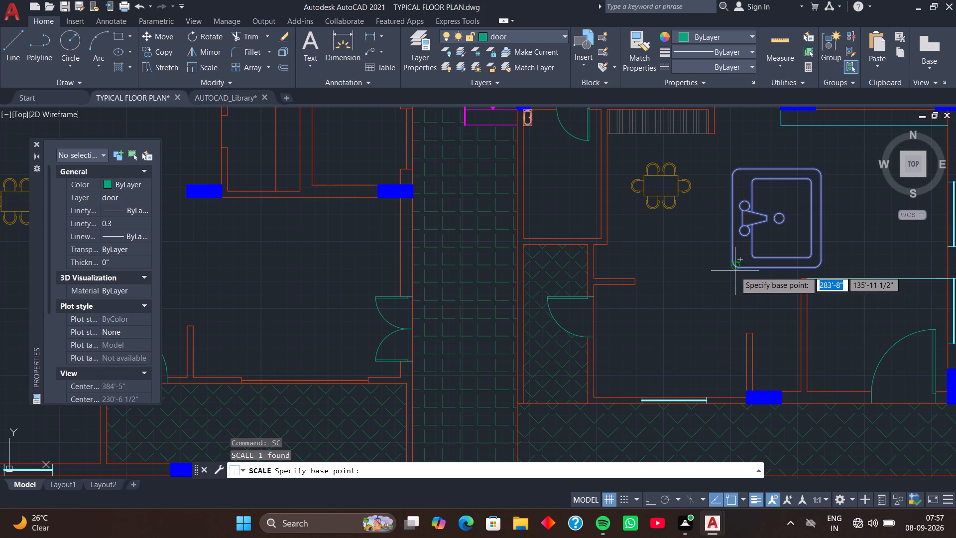
click(736, 269)
scroll(741, 268, up, 1)
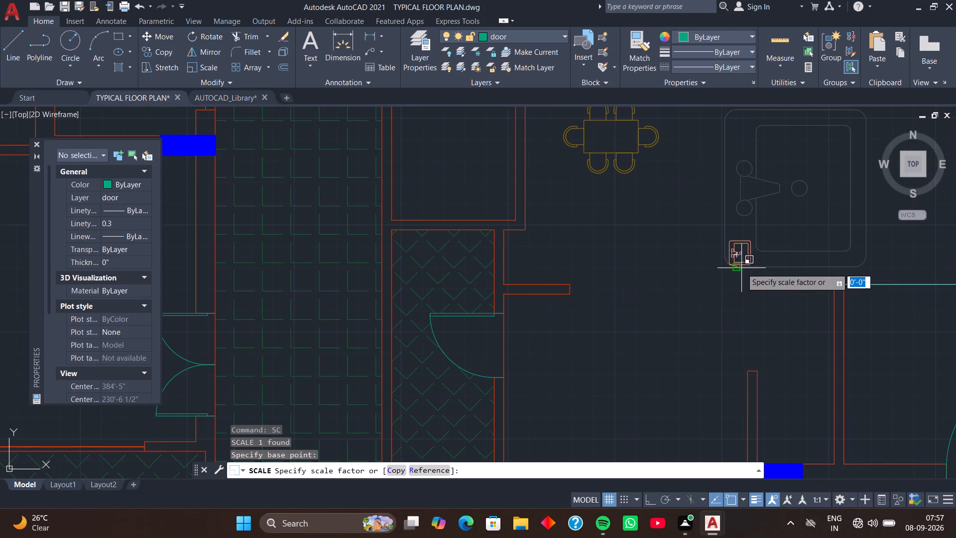
click(744, 268)
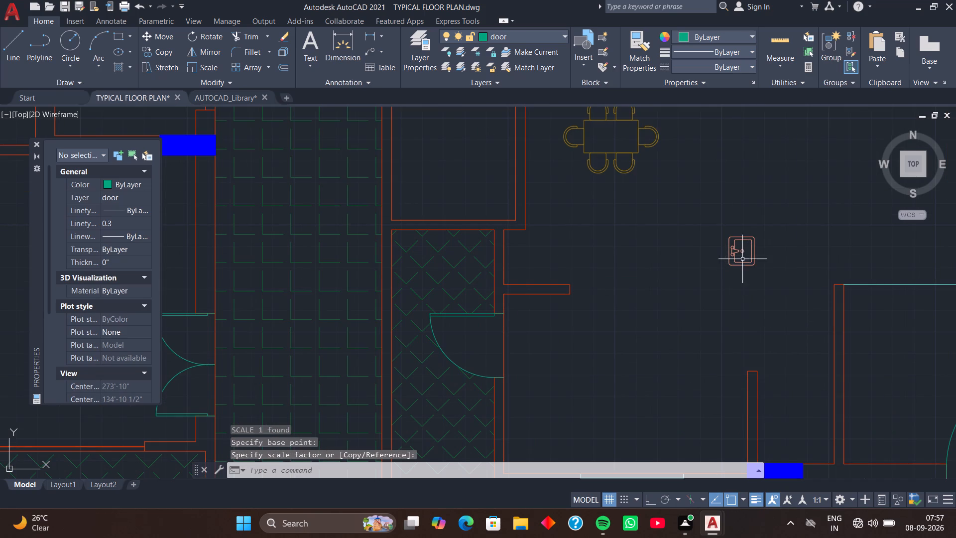
Move the washbasin by its upper-left corner to the right flat's dining-side wall, just above the short wall stub beside the hatched area.
click(737, 237)
scroll(721, 241, up, 2)
text(m)
key(space)
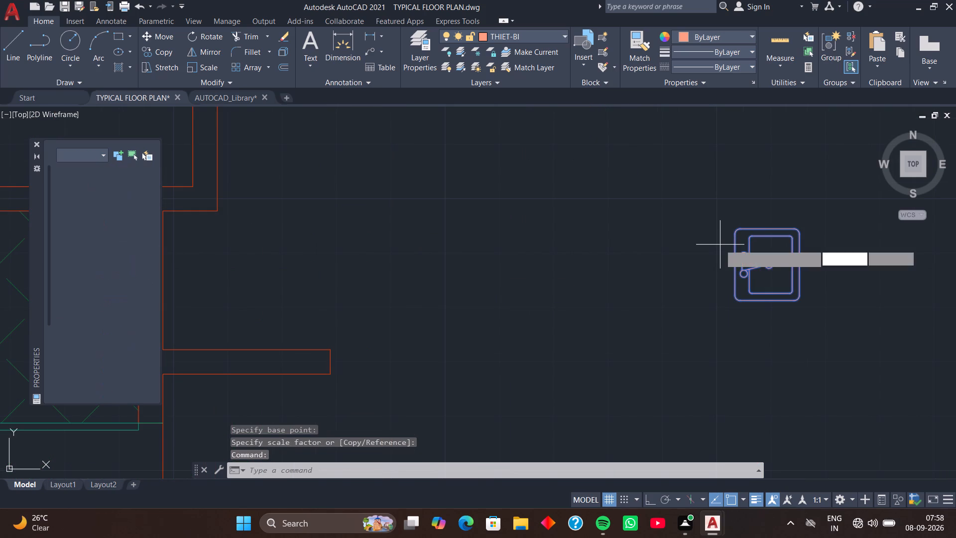
click(738, 231)
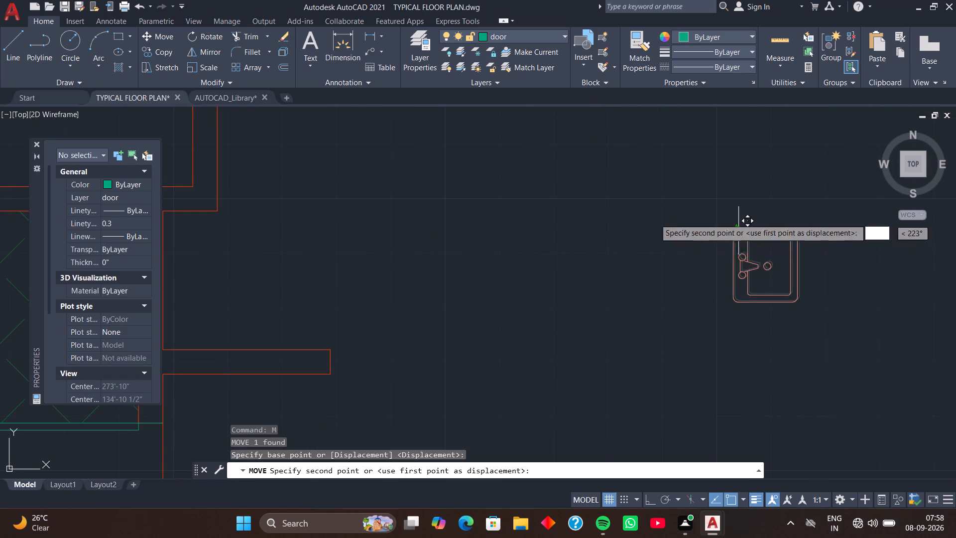
scroll(633, 222, down, 2)
middle_drag(565, 233, 604, 292)
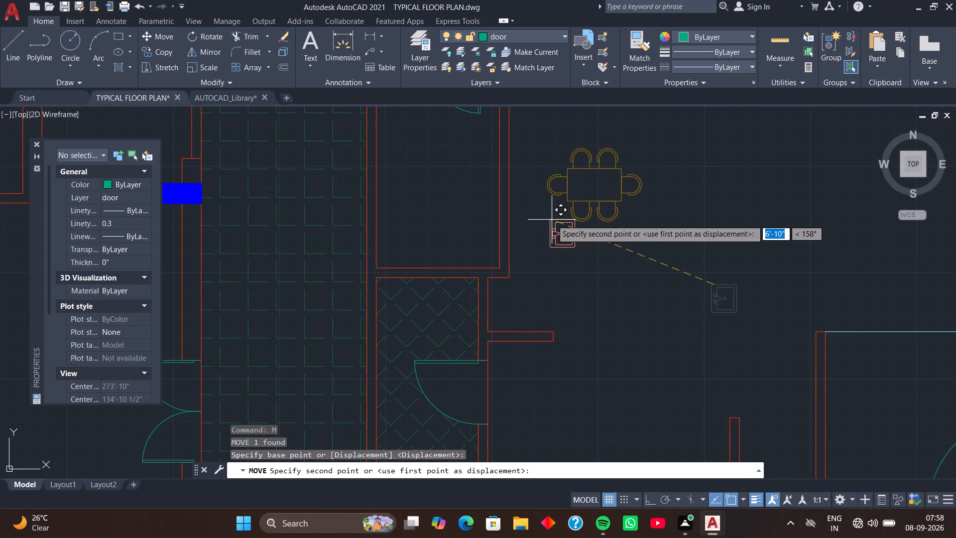
scroll(495, 298, up, 1)
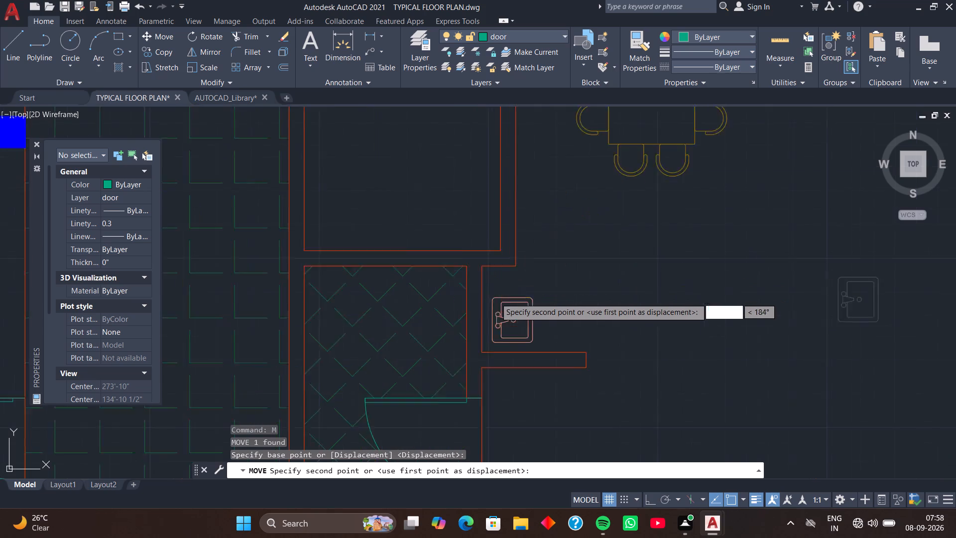
scroll(495, 298, up, 1)
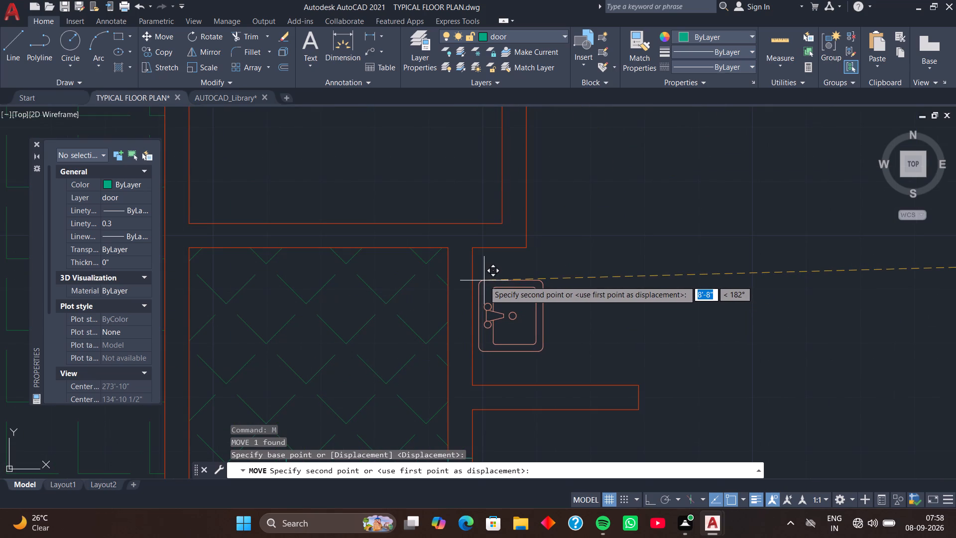
click(481, 280)
Copy the washbasin into the left flat, near the dining area's upper-left wall corner above the dining table.
click(521, 280)
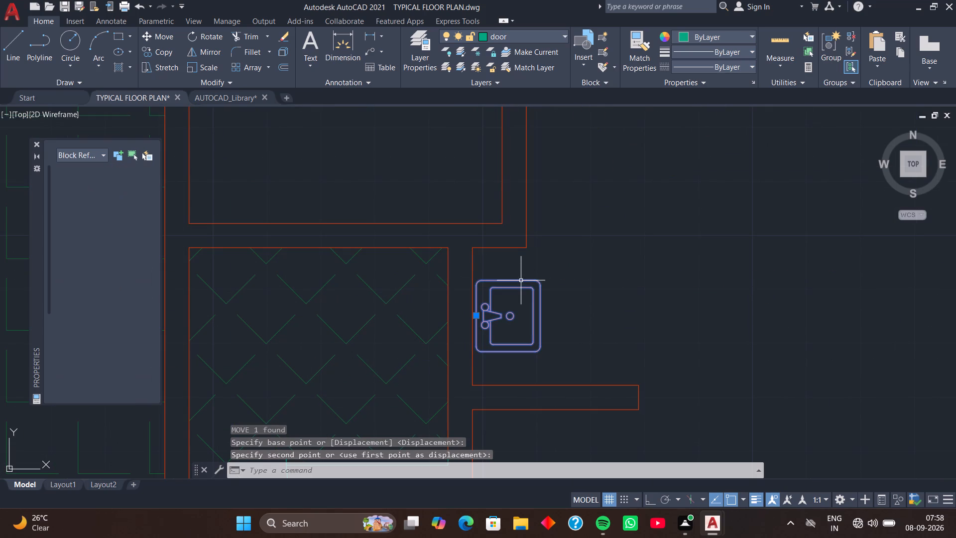
key(c)
key(o)
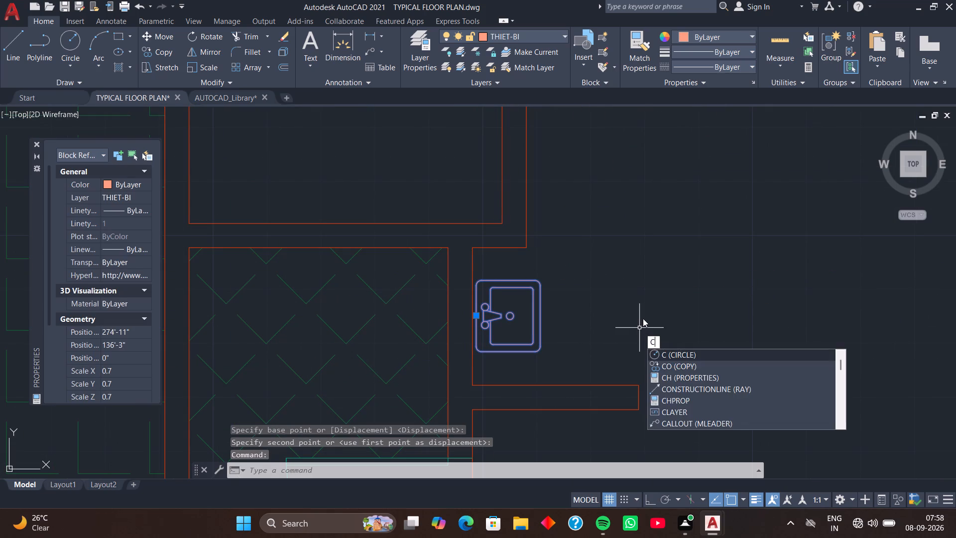
key(space)
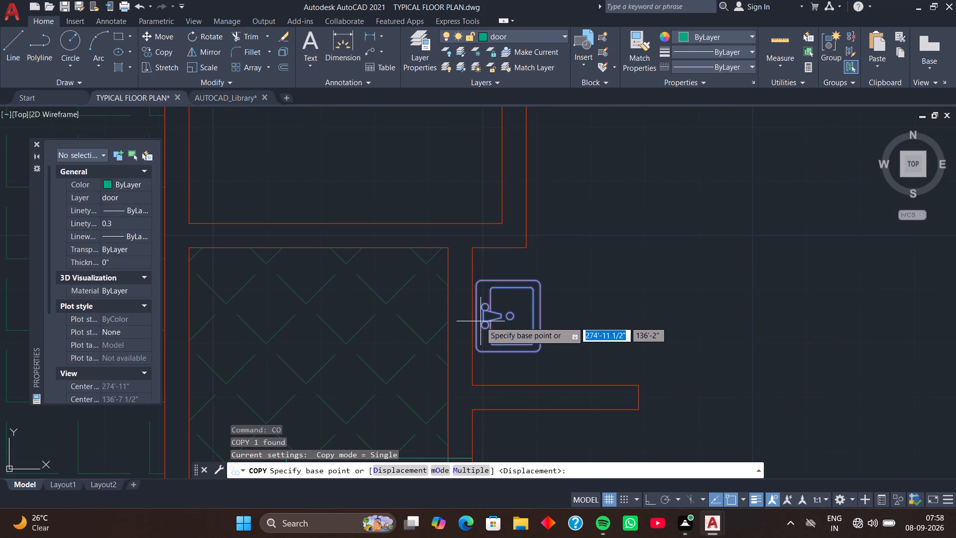
click(478, 321)
scroll(440, 332, down, 3)
middle_drag(395, 348, 749, 298)
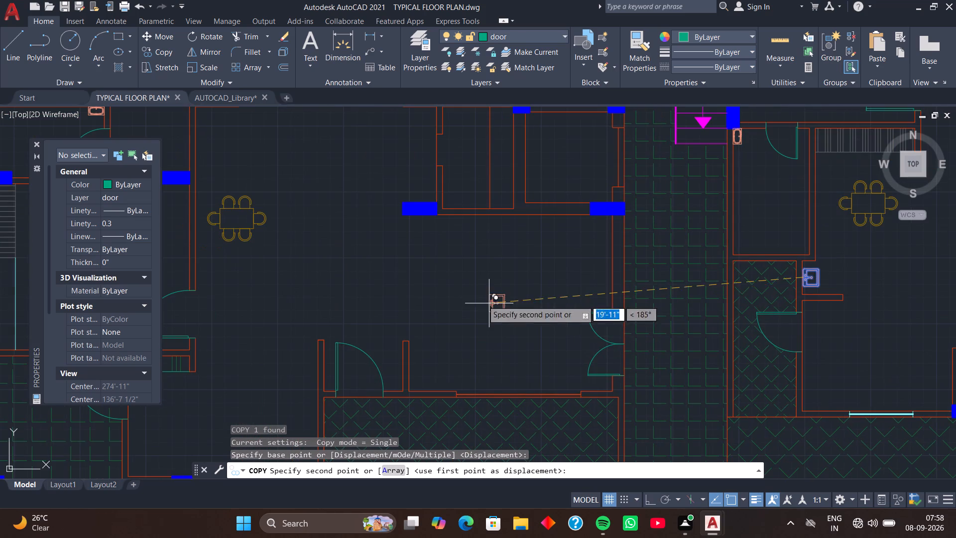
middle_drag(421, 294, 748, 307)
middle_drag(606, 255, 623, 349)
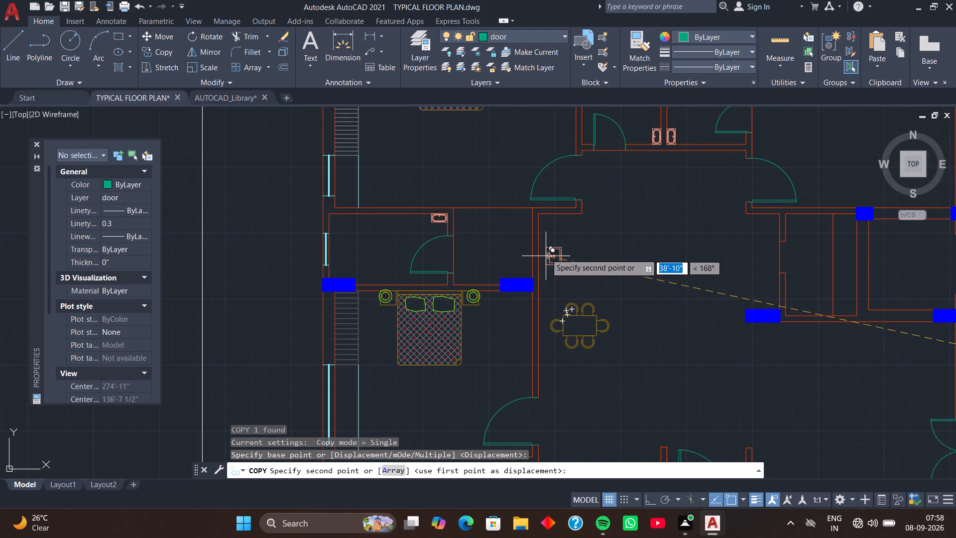
scroll(544, 249, up, 1)
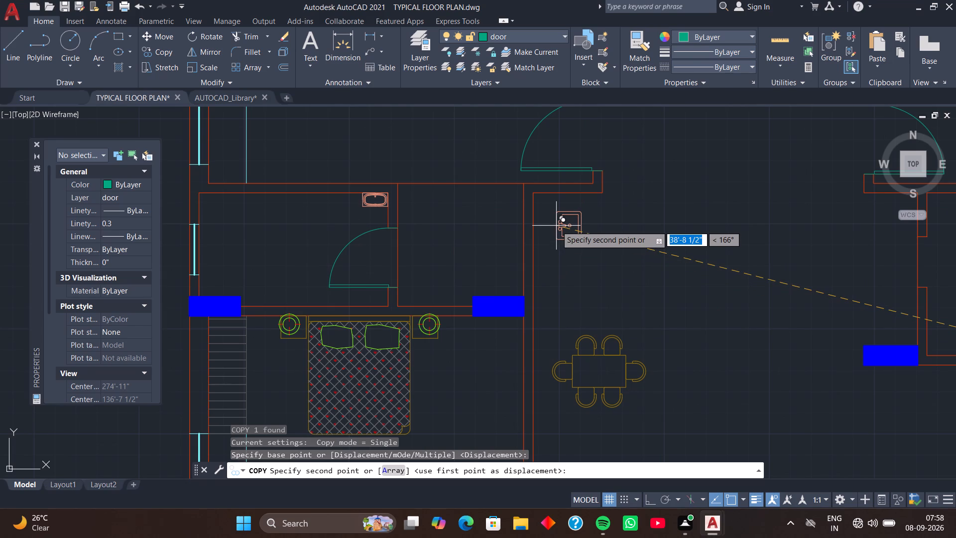
click(556, 226)
Rotate the copied washbasin in the left flat by 270° about its upper-right corner, using Ortho.
click(580, 238)
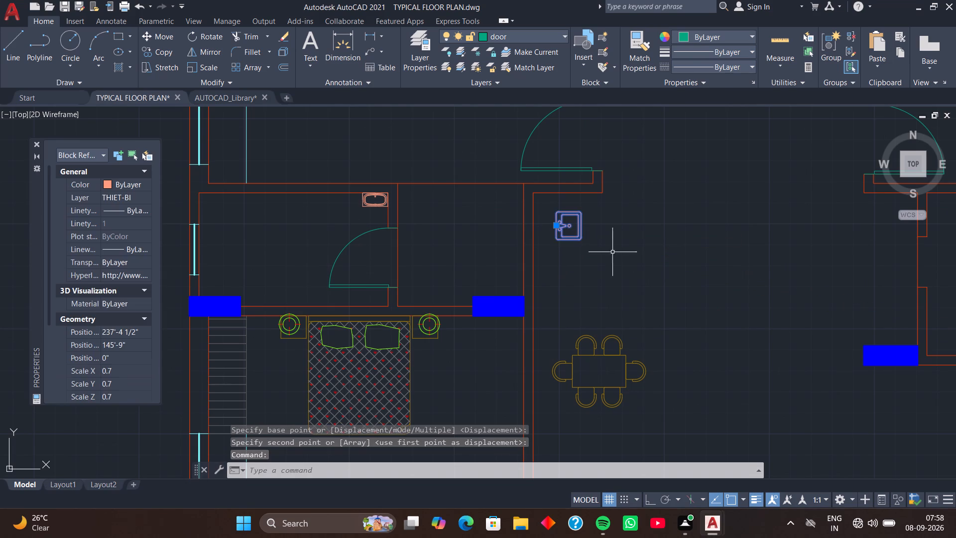
key(r)
text(o)
key(space)
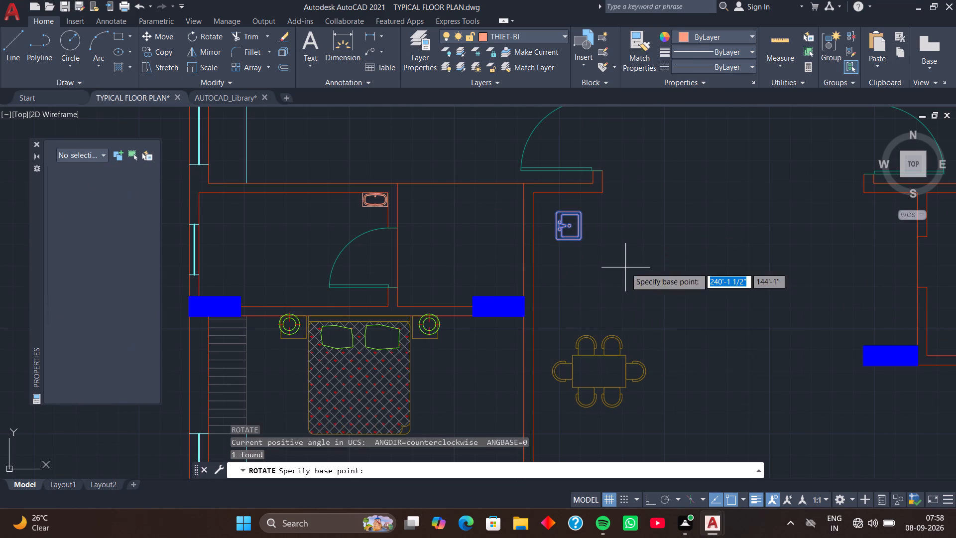
click(577, 210)
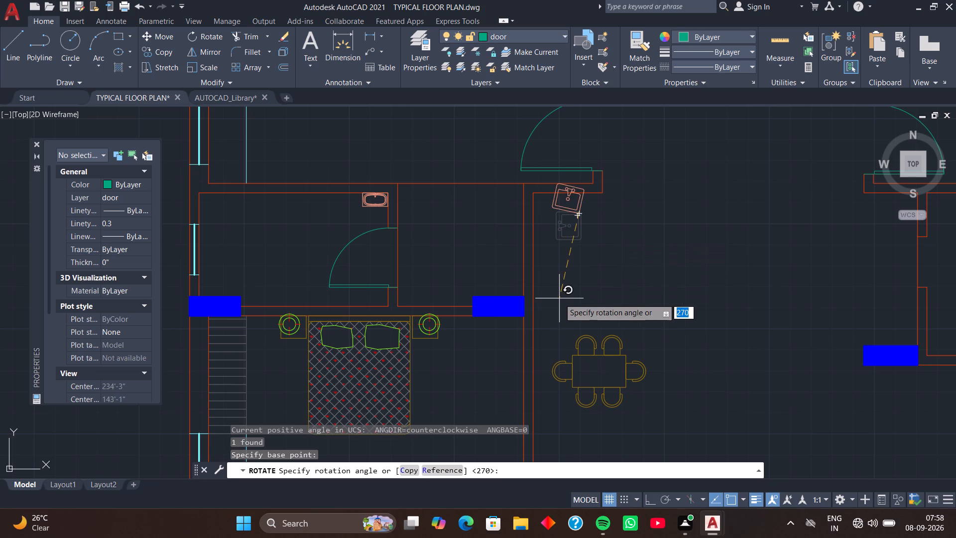
key(F8)
click(577, 287)
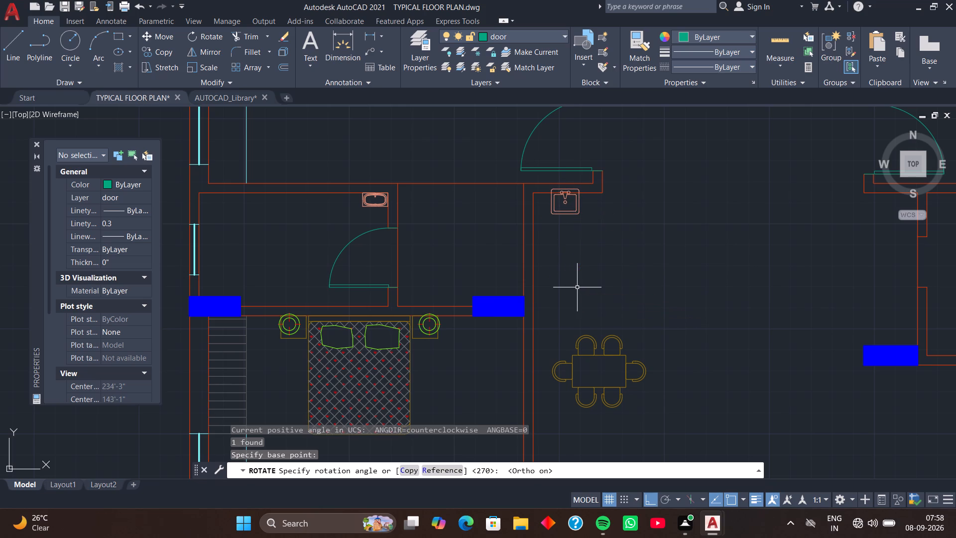
Move the rotated washbasin straight down by its top-edge midpoint so its back sits on the wall face.
click(575, 209)
scroll(576, 210, up, 1)
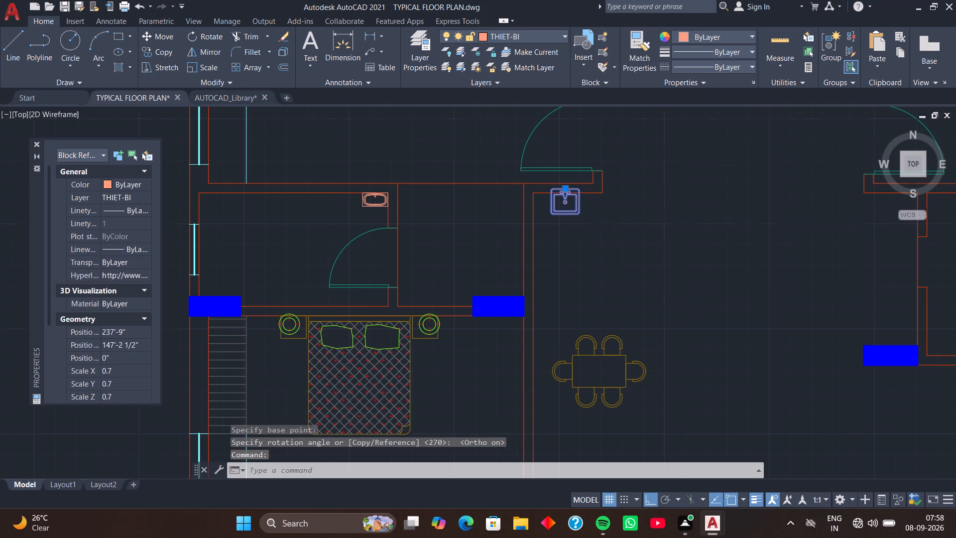
scroll(576, 210, up, 2)
middle_drag(551, 191, 567, 285)
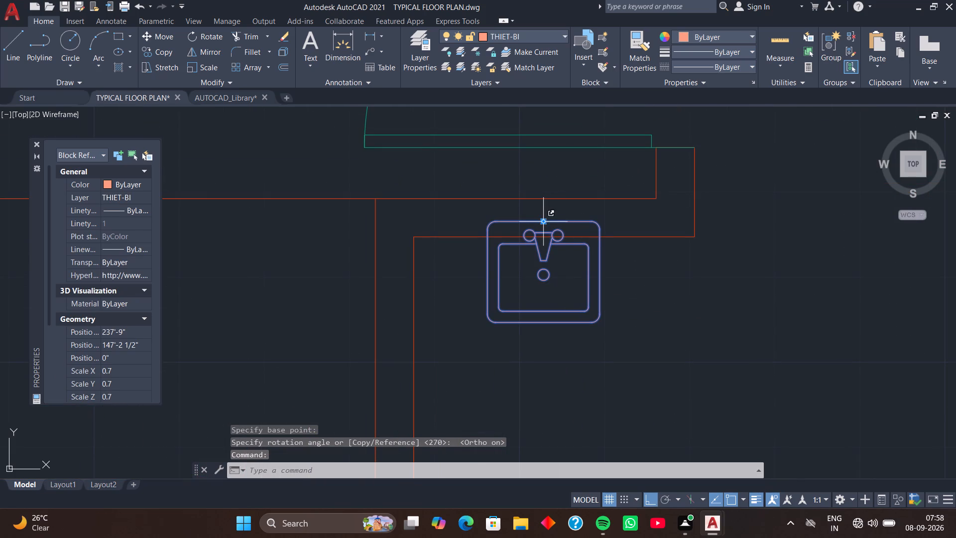
click(544, 220)
scroll(546, 242, up, 2)
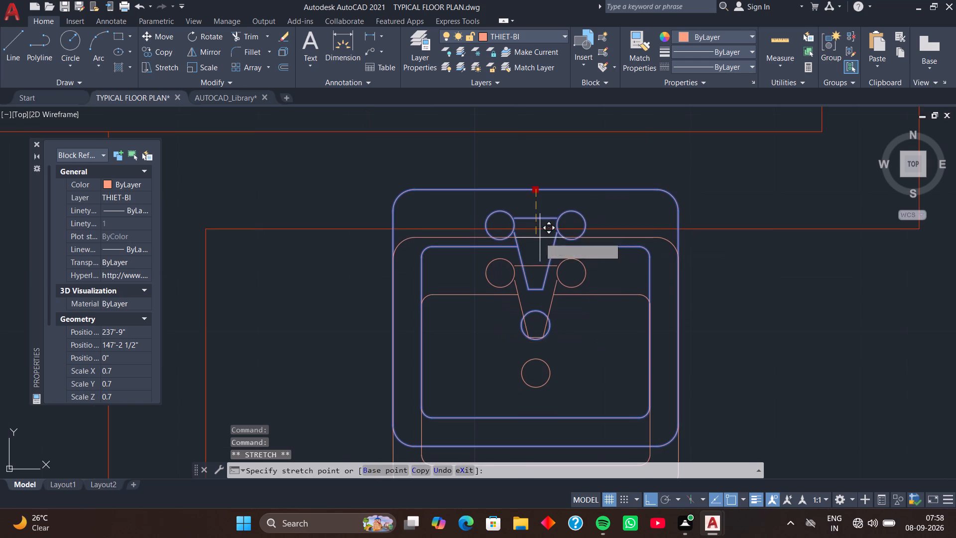
click(538, 235)
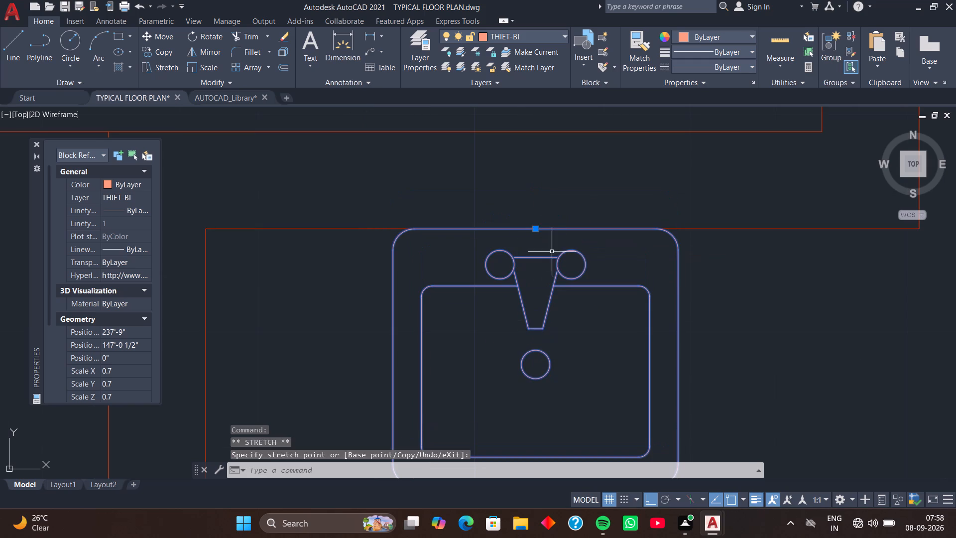
scroll(693, 291, down, 2)
key(Escape)
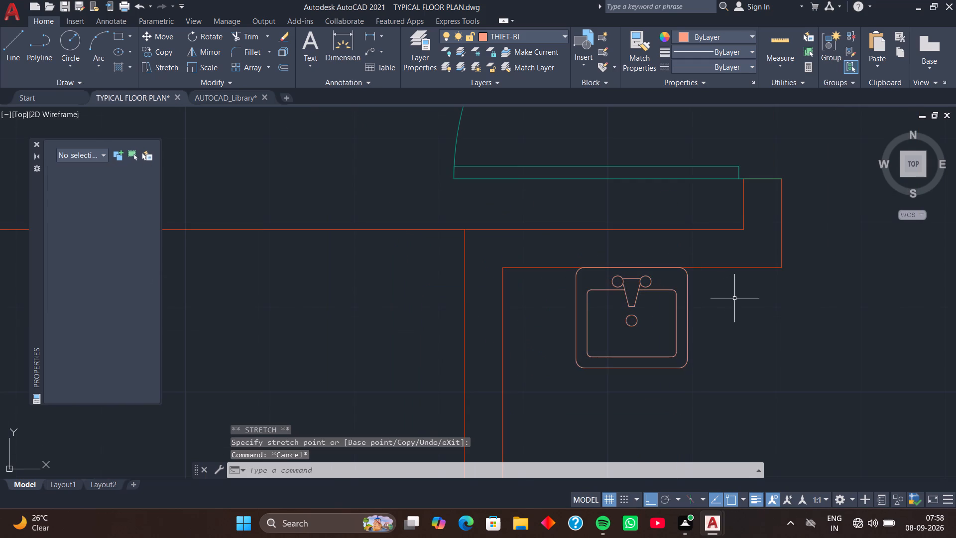
Scale the loose two-seat sofa block above the plan down about its lower-left corner, to a block scale of about 0.2.
scroll(734, 298, down, 2)
middle_drag(741, 321, 704, 287)
scroll(713, 300, down, 2)
middle_drag(720, 318, 705, 289)
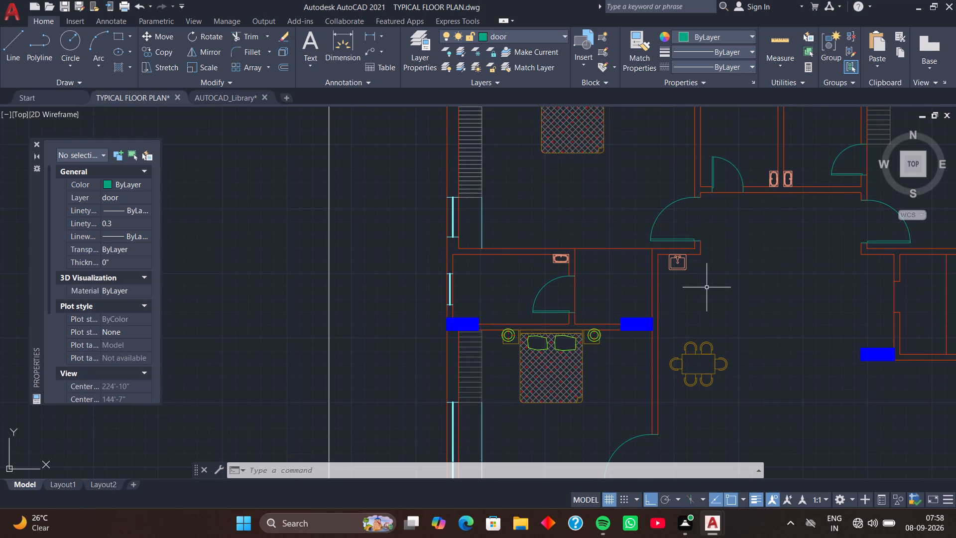
scroll(718, 291, down, 2)
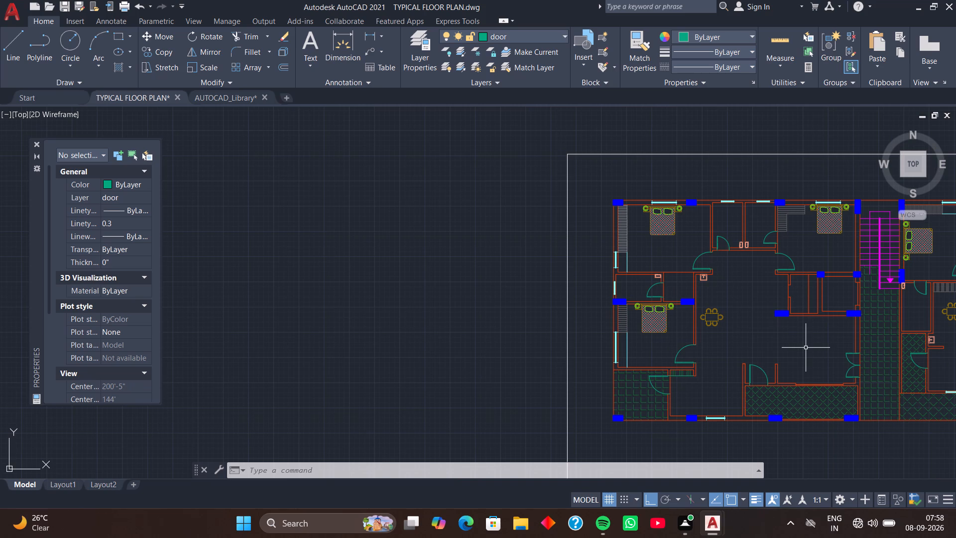
scroll(840, 351, down, 2)
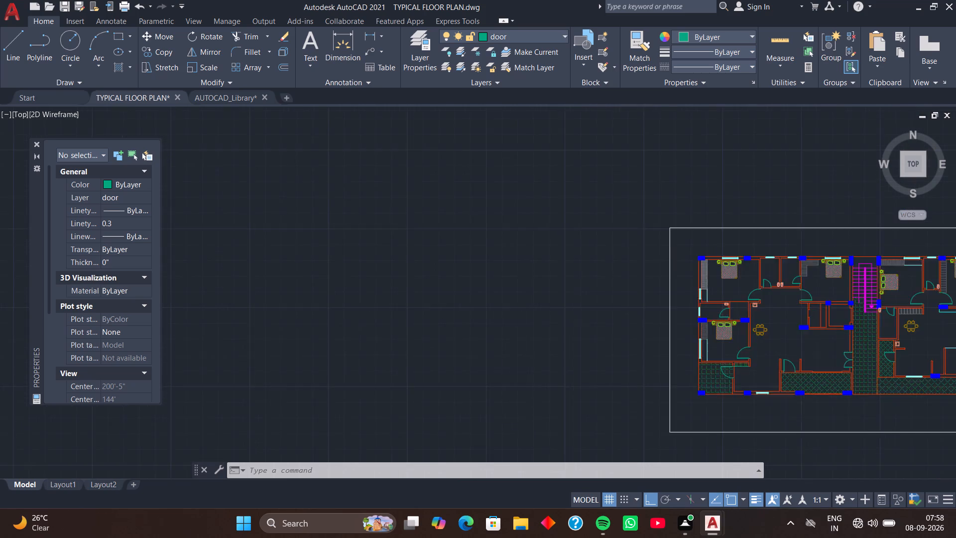
middle_drag(839, 350, 514, 437)
scroll(768, 316, down, 2)
middle_drag(778, 290, 666, 384)
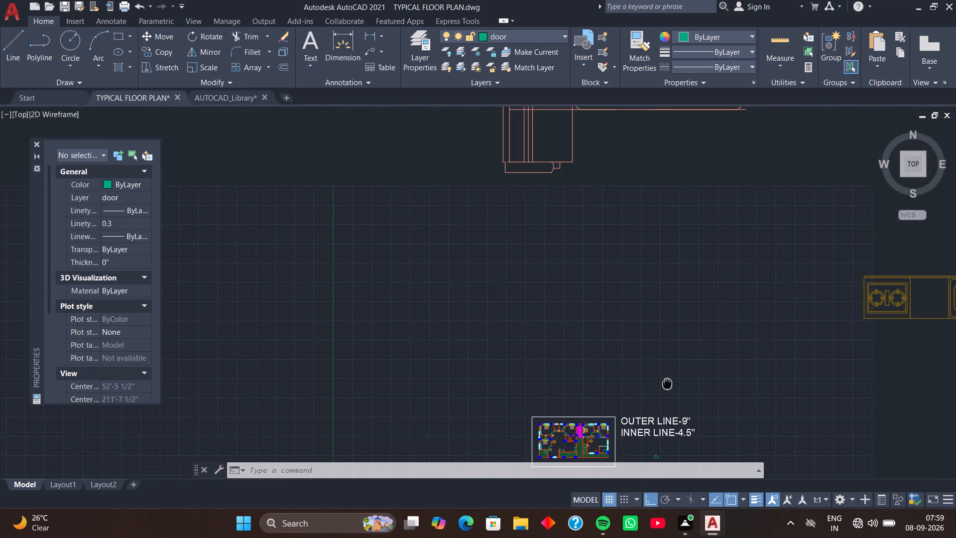
scroll(672, 367, down, 1)
middle_drag(663, 299, 685, 330)
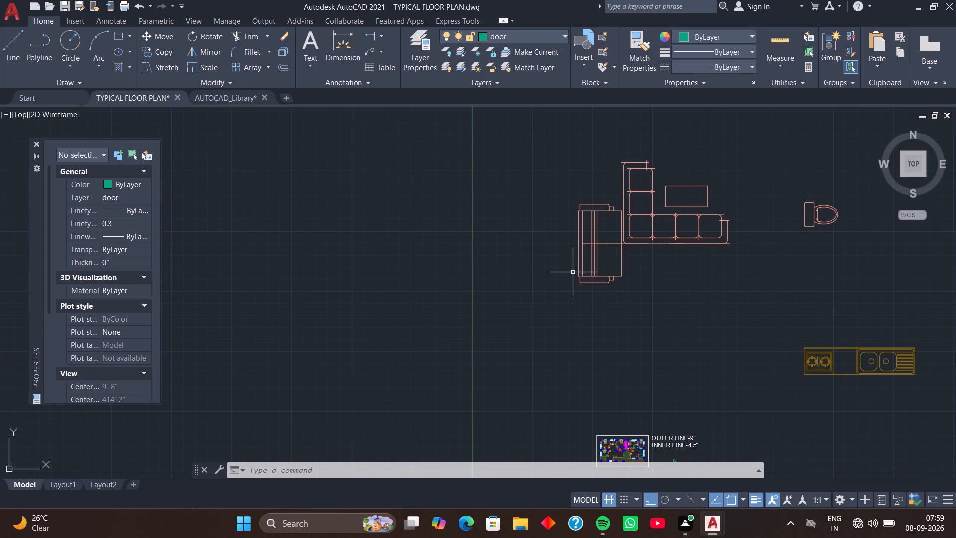
click(579, 274)
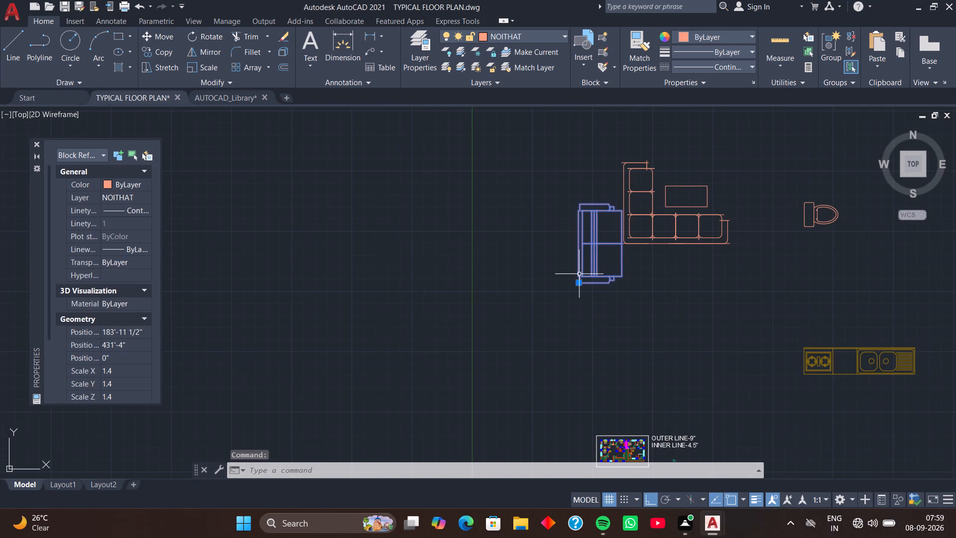
key(s)
text(c)
key(space)
scroll(578, 285, up, 1)
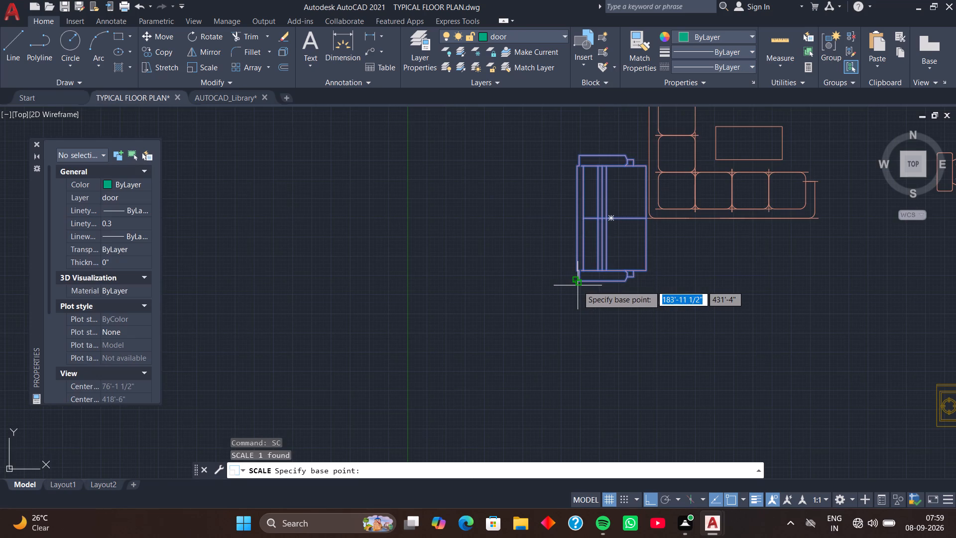
click(578, 285)
click(585, 287)
Move the reduced sofa by its lower-left grip to just below the left flat's hatched balcony, with Ortho off.
click(583, 281)
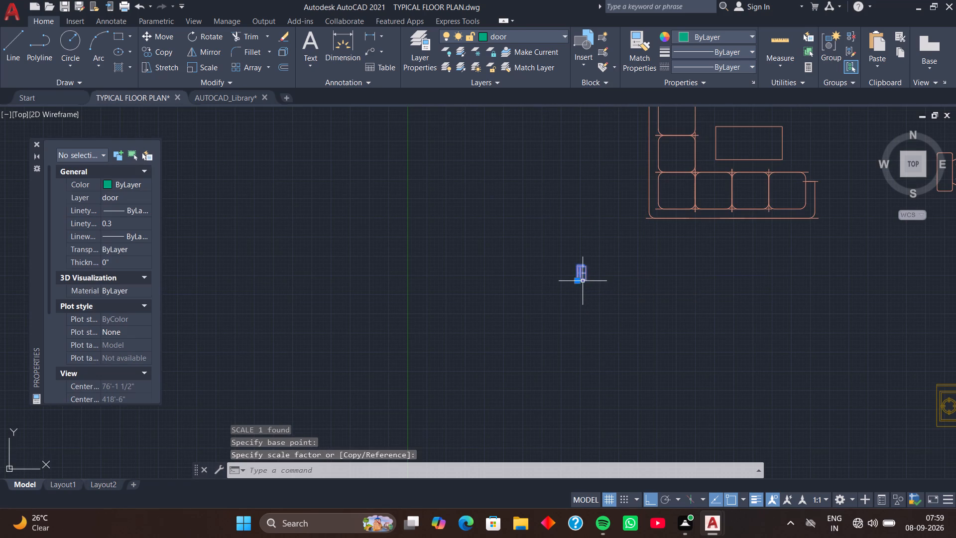
drag(578, 283, 574, 315)
scroll(562, 392, up, 3)
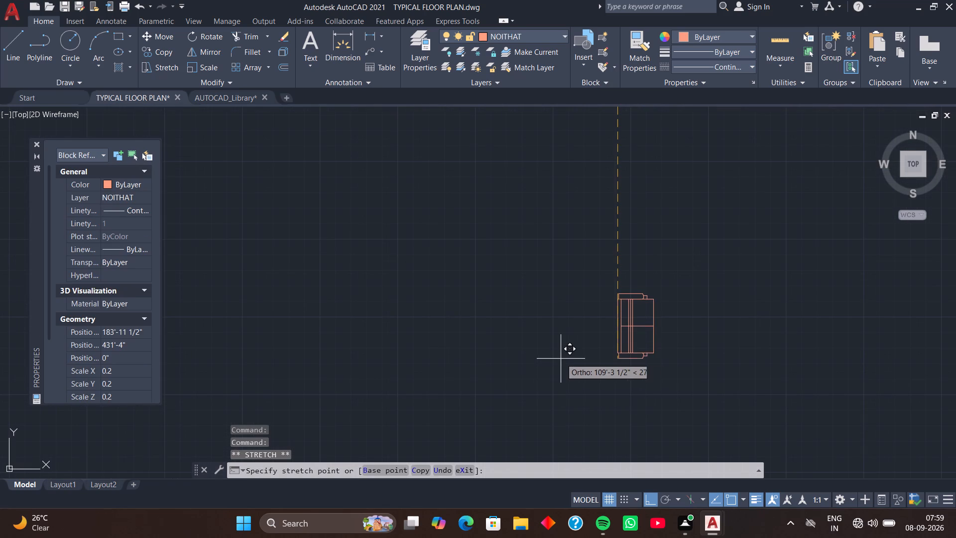
key(F8)
scroll(572, 363, down, 2)
middle_drag(574, 385, 587, 229)
scroll(587, 333, up, 3)
scroll(609, 357, down, 3)
middle_drag(624, 355, 626, 198)
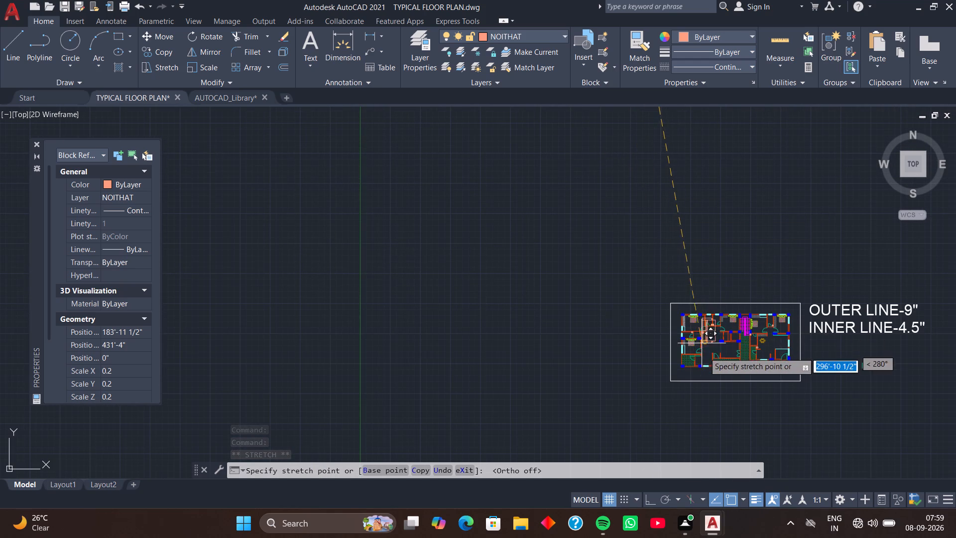
scroll(705, 356, up, 6)
scroll(717, 357, down, 3)
middle_drag(719, 370, 628, 277)
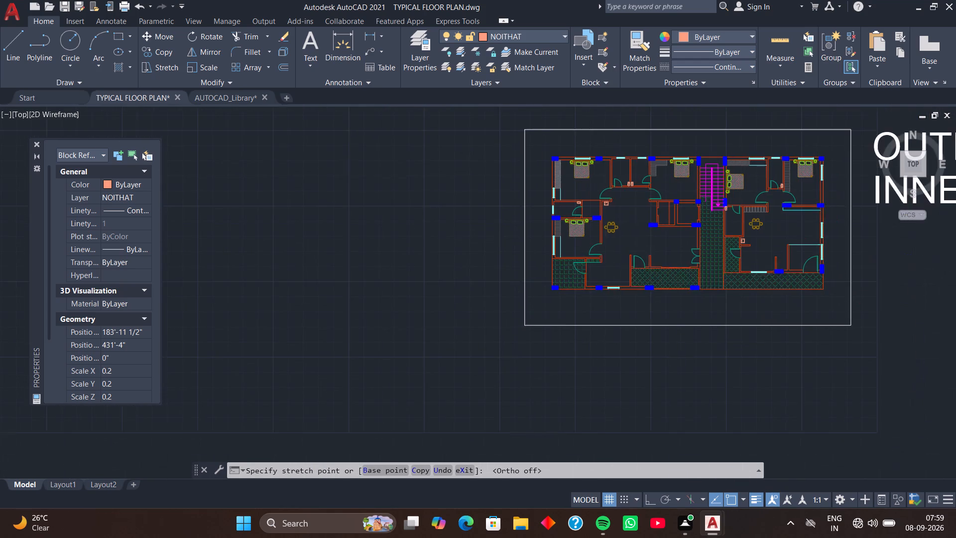
scroll(633, 286, up, 4)
scroll(664, 354, down, 3)
middle_drag(664, 366, 658, 363)
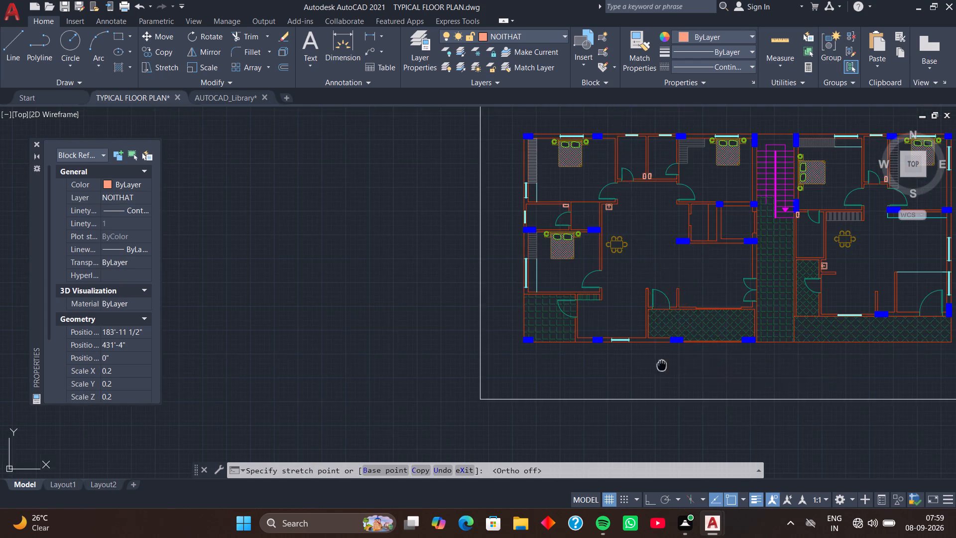
middle_drag(658, 363, 620, 283)
click(632, 353)
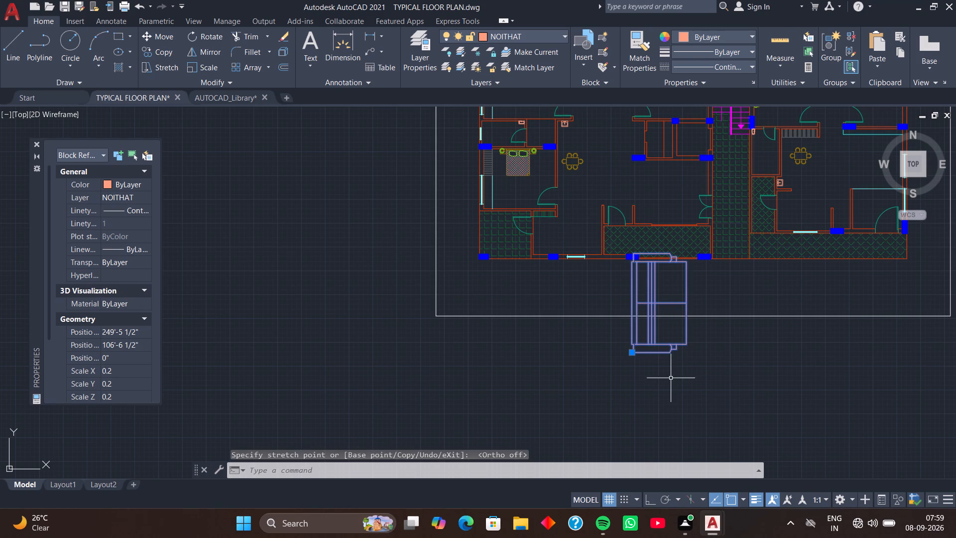
Scale the sofa down further about its lower-left corner, to roughly furniture size for the plan.
text(sc)
key(space)
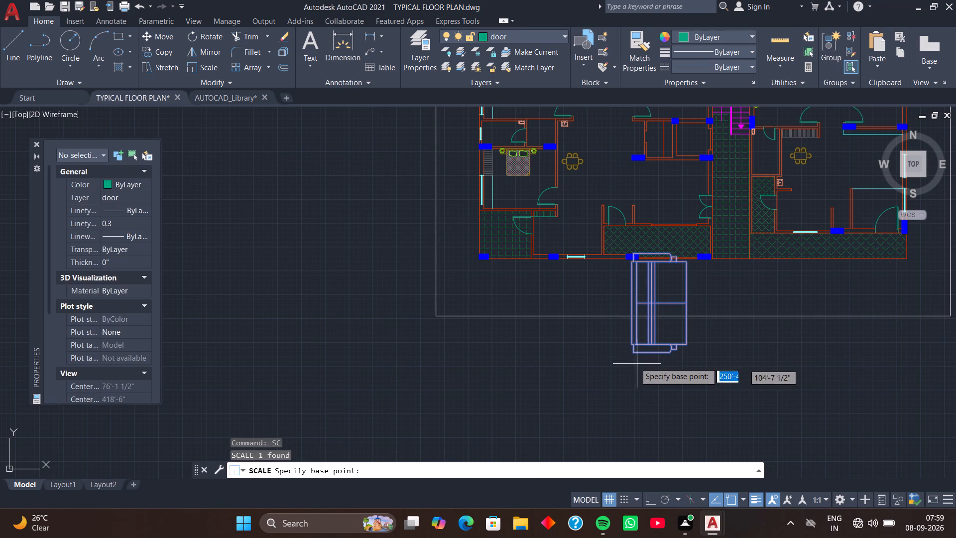
click(633, 354)
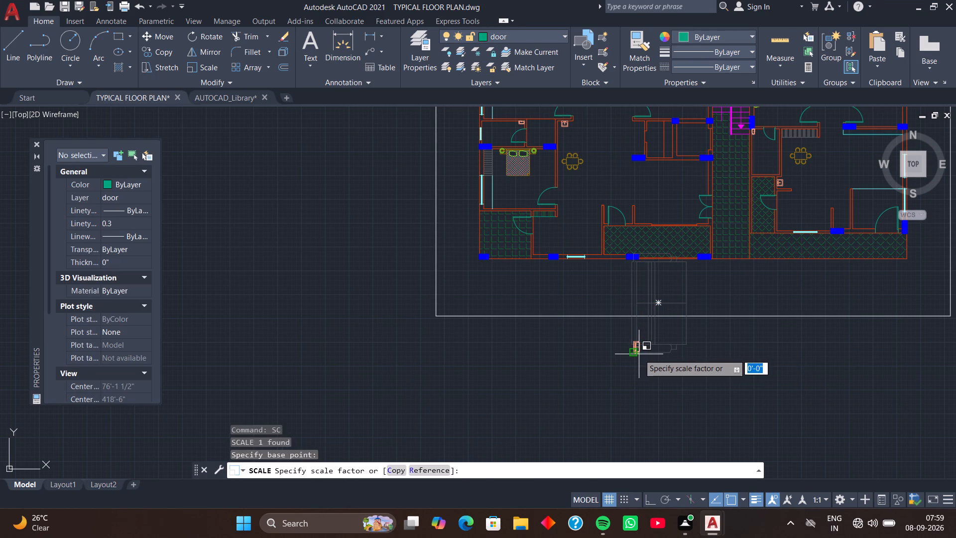
scroll(639, 354, up, 1)
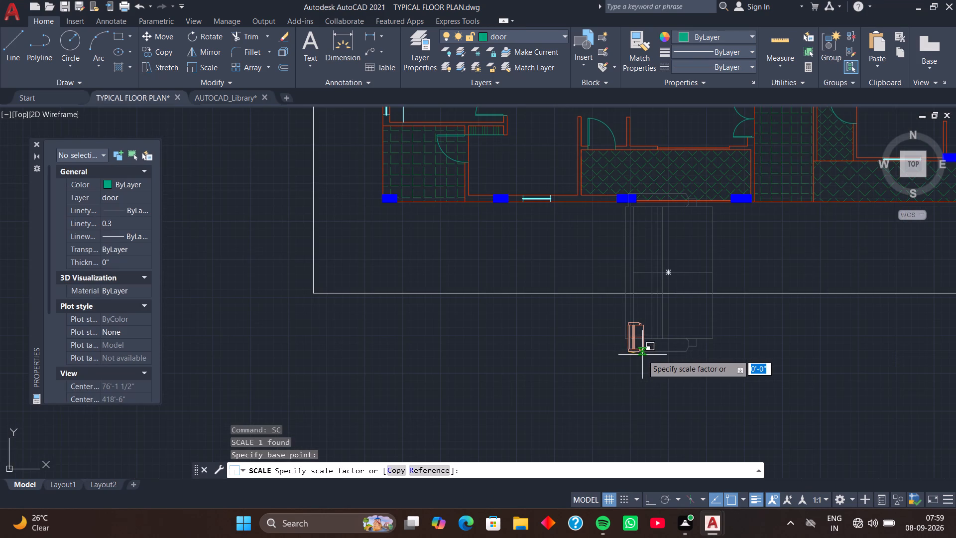
click(642, 355)
Move the sofa by its lower-left grip into the left flat's living room, against the short wall stub beside the balcony door.
click(640, 353)
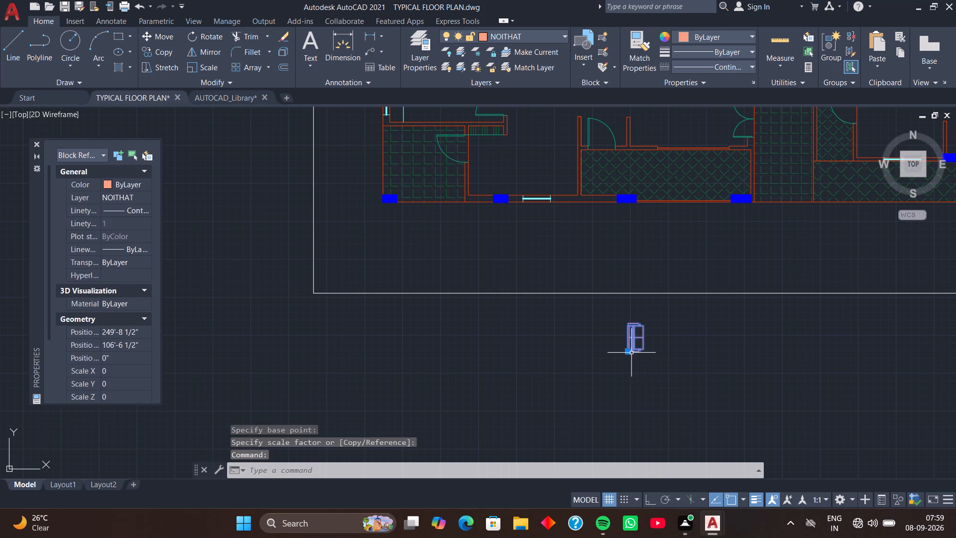
click(629, 353)
middle_drag(630, 228, 654, 372)
scroll(654, 292, up, 3)
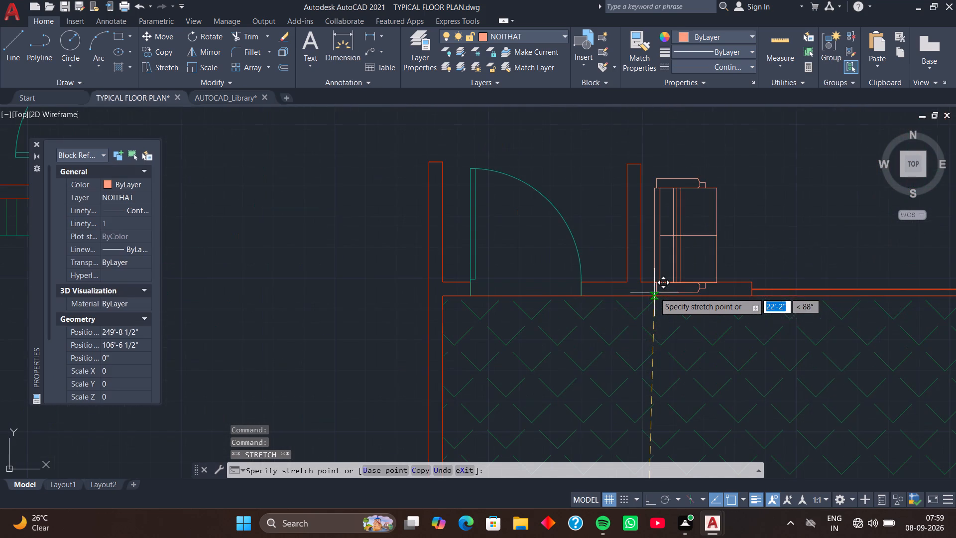
click(643, 261)
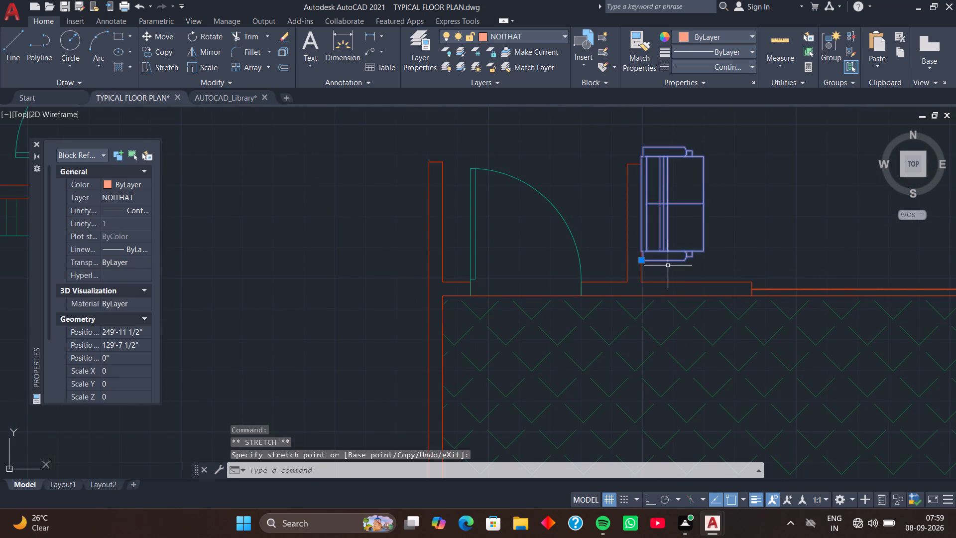
Enlarge the sofa about its lower-left corner to a block scale of about 0.1.
scroll(675, 276, down, 3)
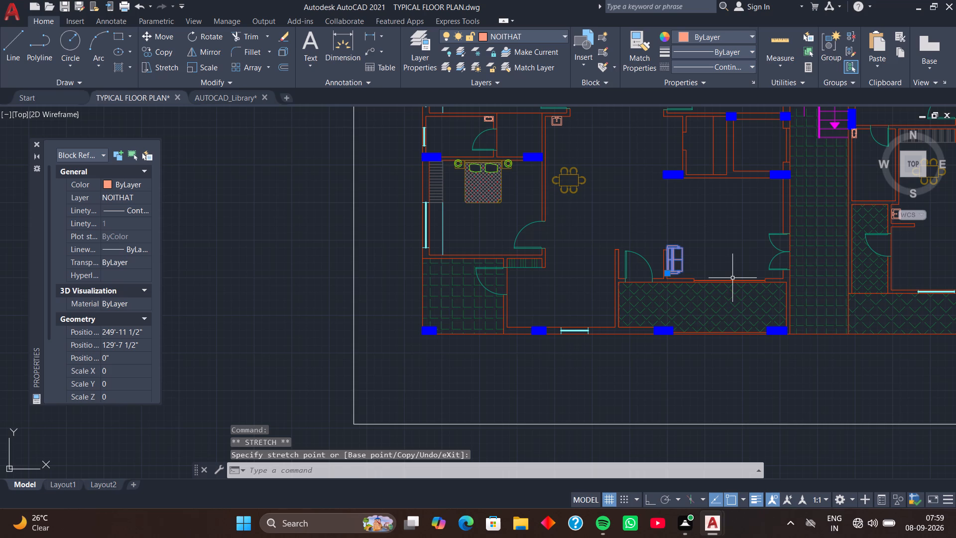
key(s)
key(c)
key(space)
scroll(667, 281, up, 3)
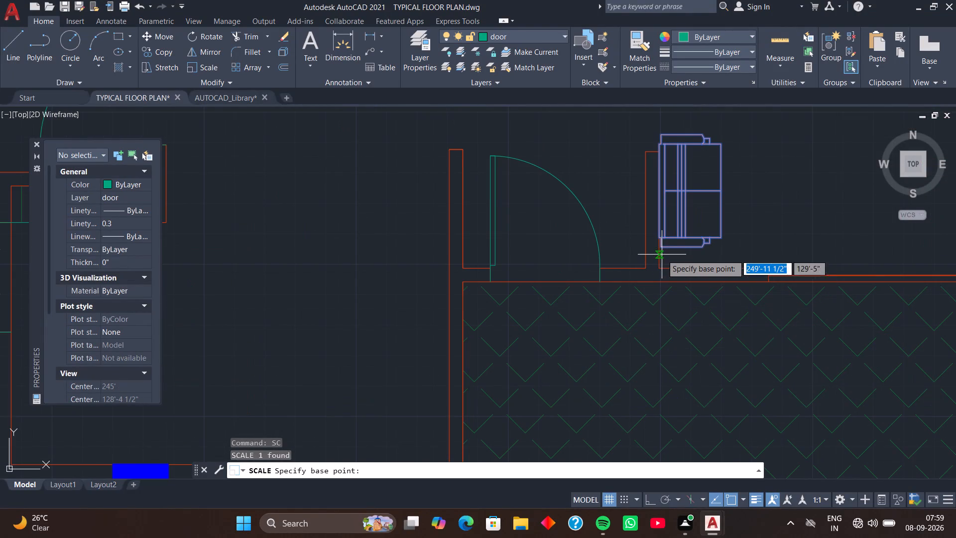
click(661, 251)
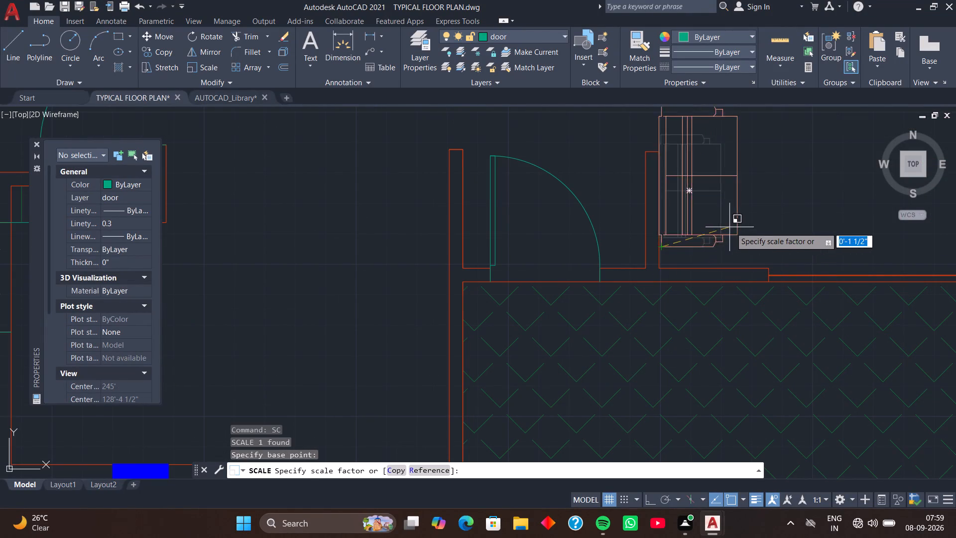
scroll(730, 227, down, 2)
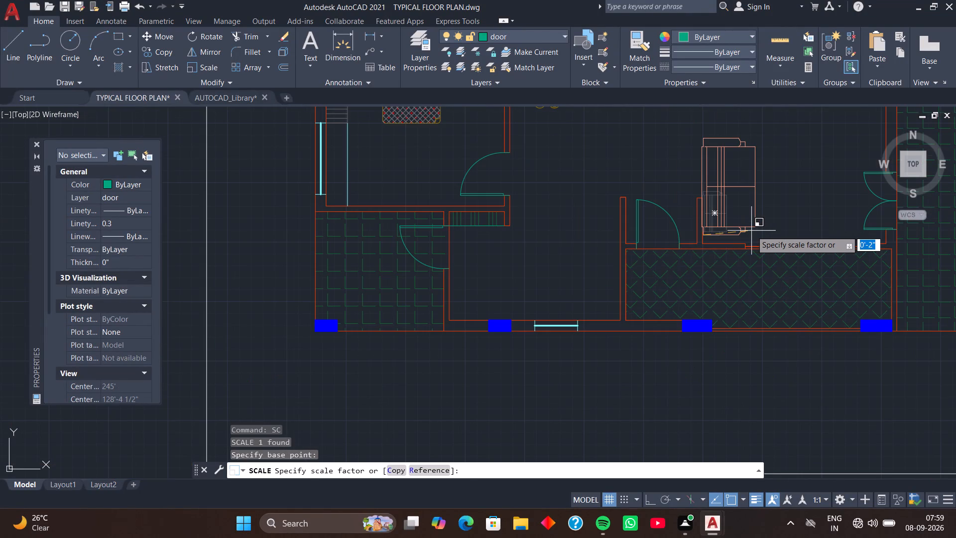
click(742, 231)
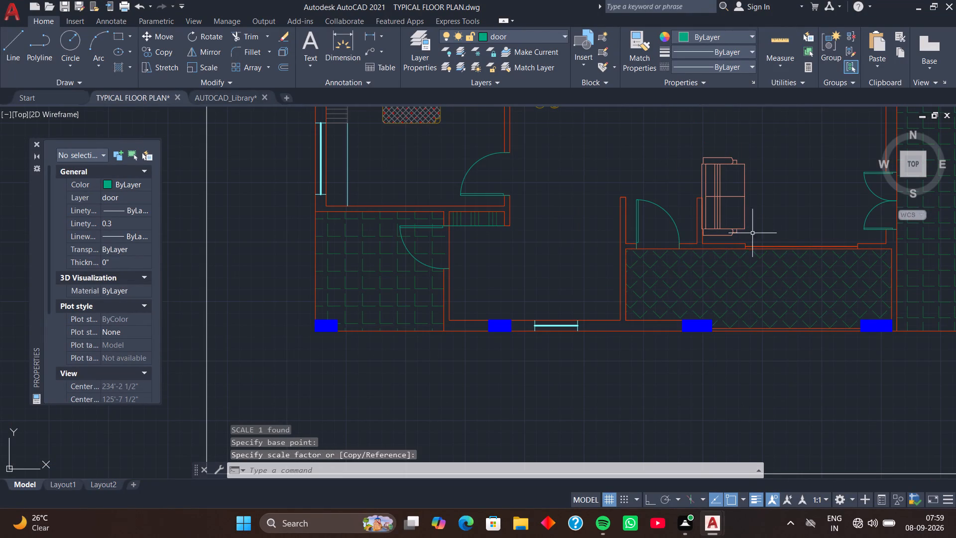
Move the sofa about 7" straight down by its lower-left grip so its armrest meets the balcony-side wall.
click(732, 231)
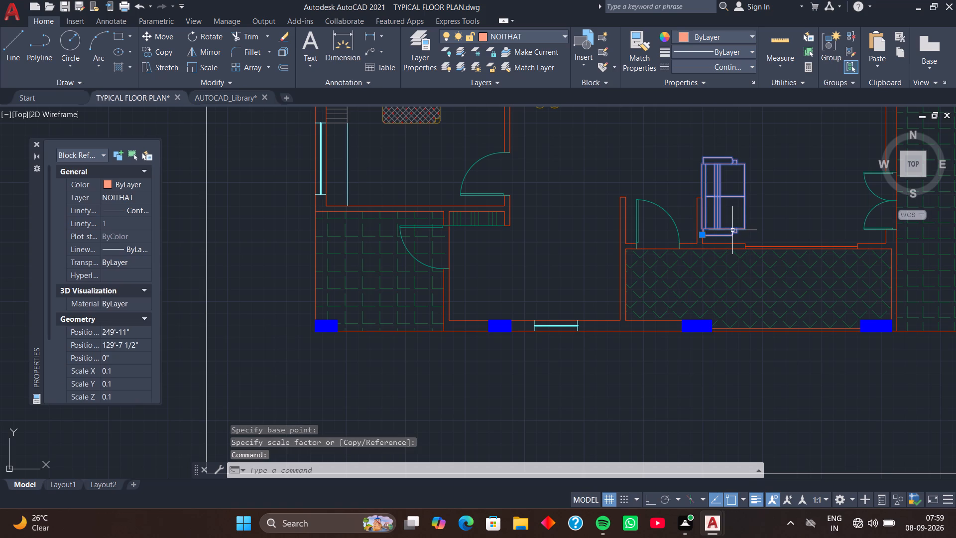
scroll(709, 240, up, 4)
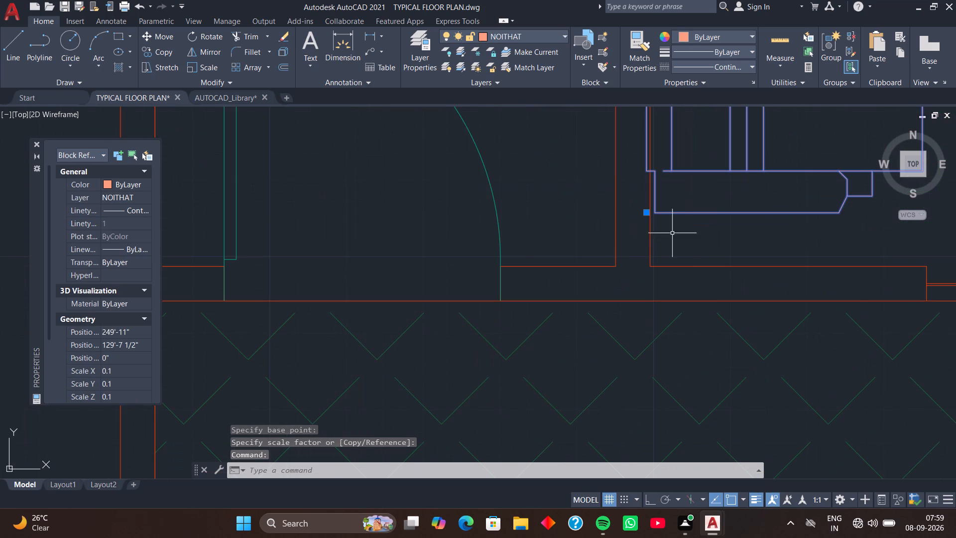
click(645, 214)
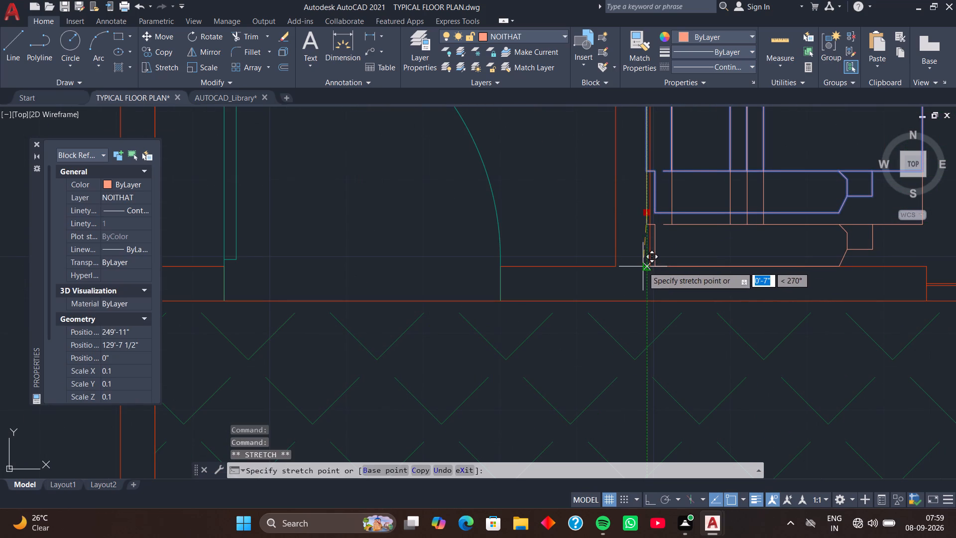
click(645, 267)
Copy the sofa within the left flat's living room, about 5'-11" away at about 26° towards the double entrance door.
scroll(718, 250, down, 2)
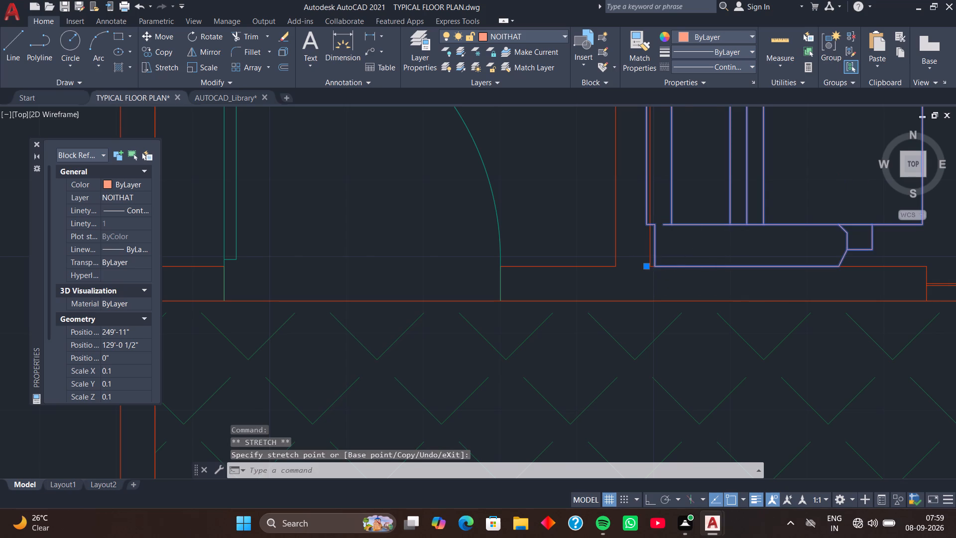
middle_drag(718, 253, 672, 313)
scroll(671, 318, down, 1)
key(c)
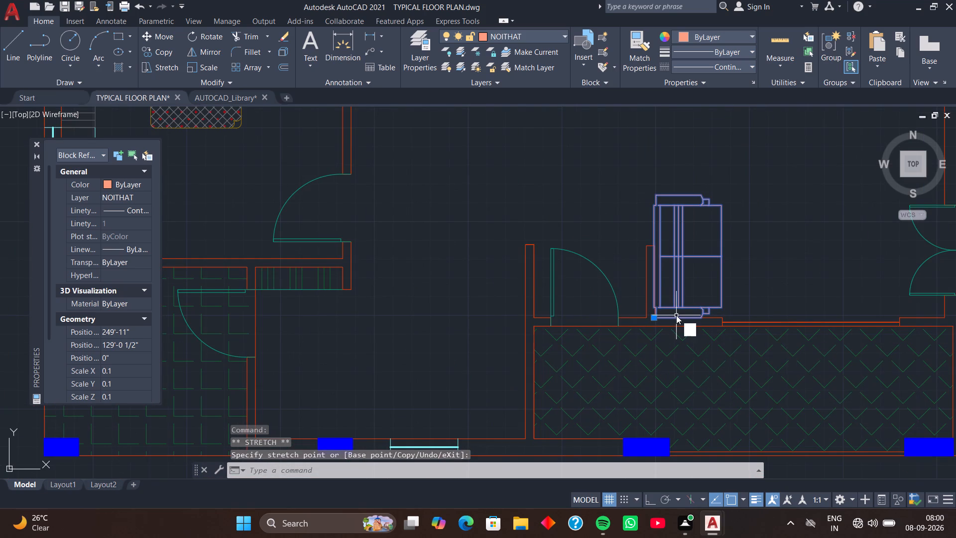
text(o)
key(space)
click(657, 312)
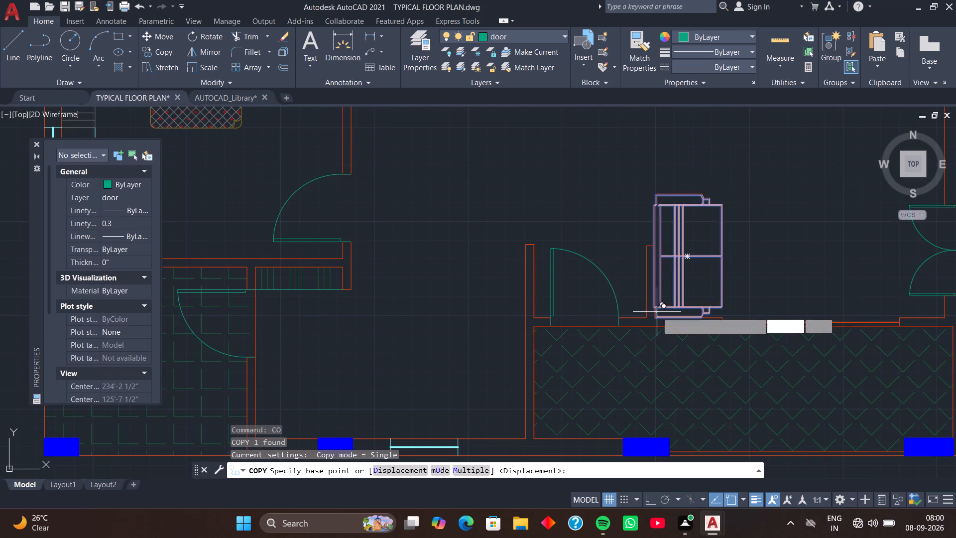
scroll(741, 238, down, 3)
middle_drag(750, 242, 666, 290)
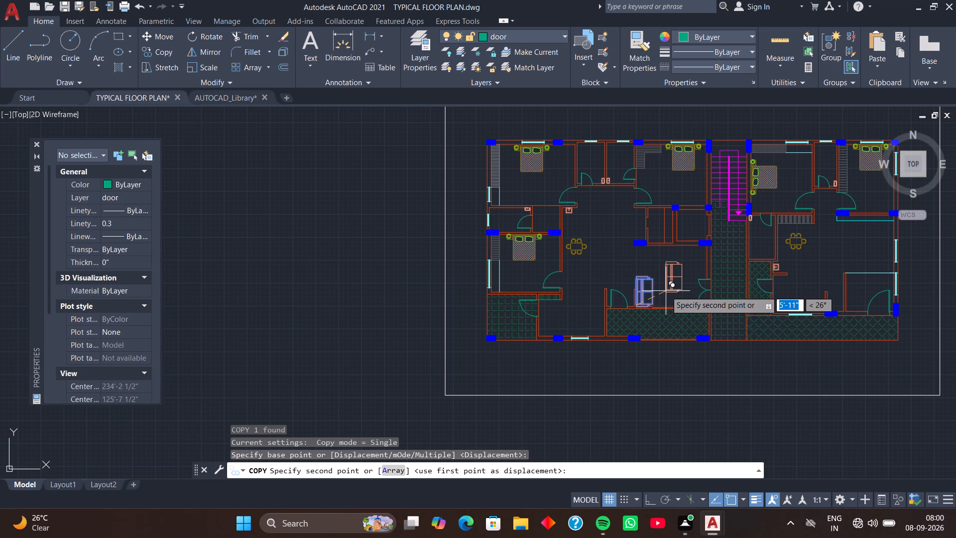
click(666, 291)
Place the sofa copy in the left flat's living room and rotate it 180° about its lower-left corner.
click(675, 290)
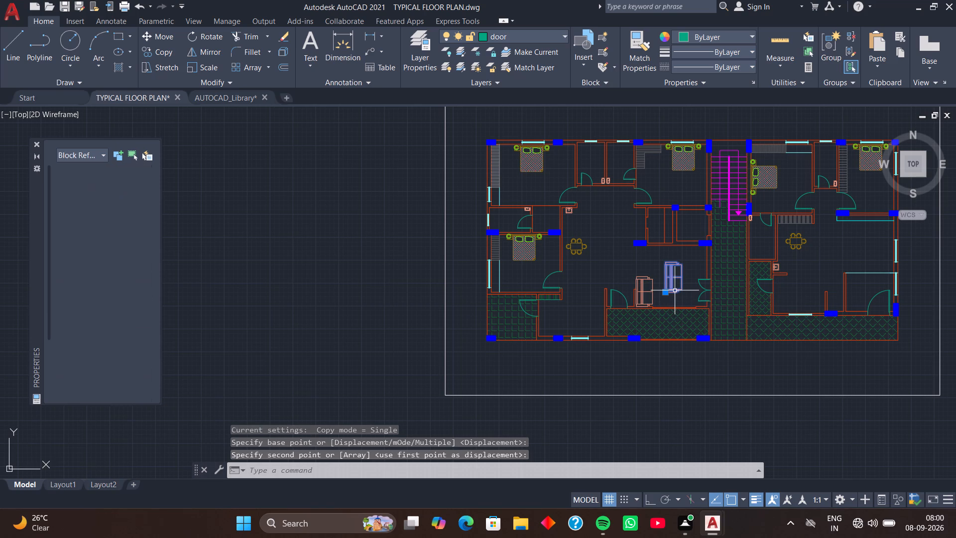
text(ro)
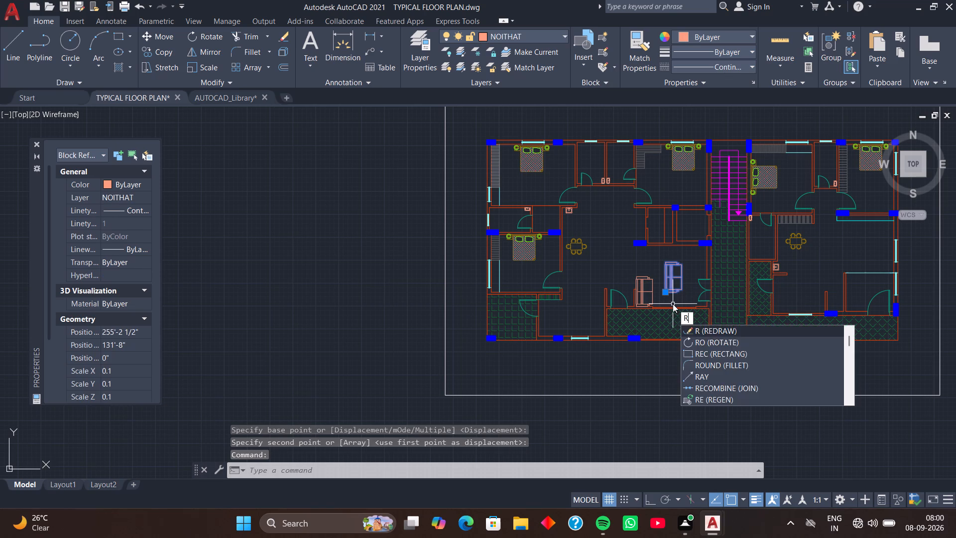
key(space)
scroll(643, 298, up, 3)
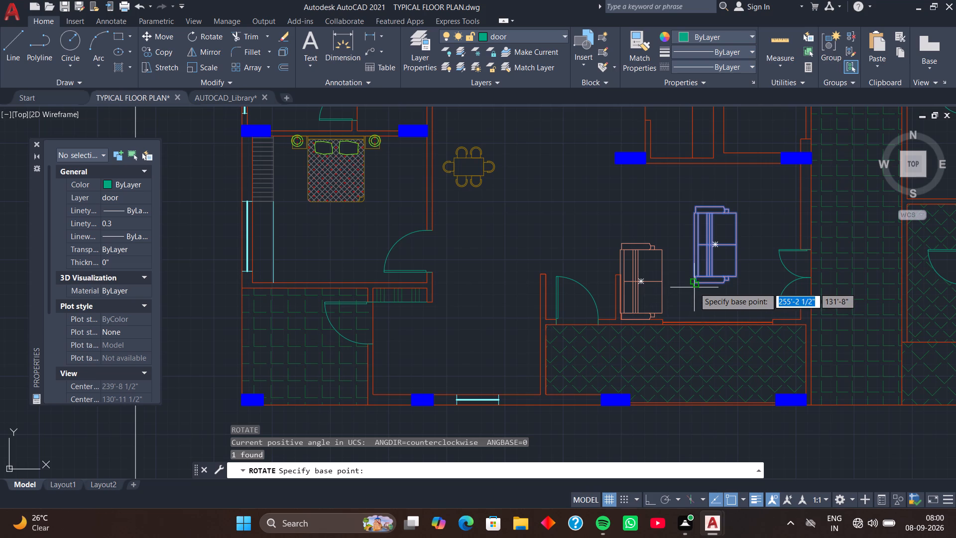
click(695, 286)
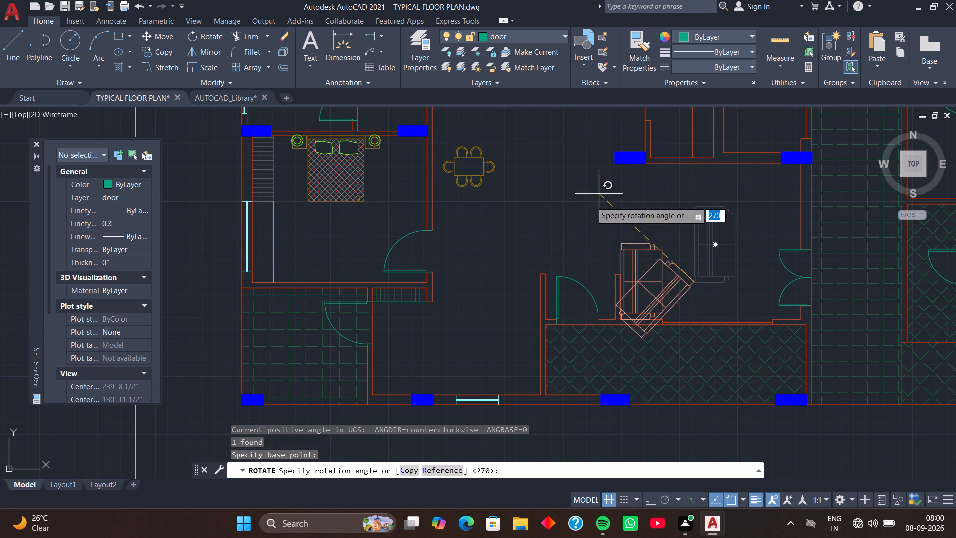
key(F8)
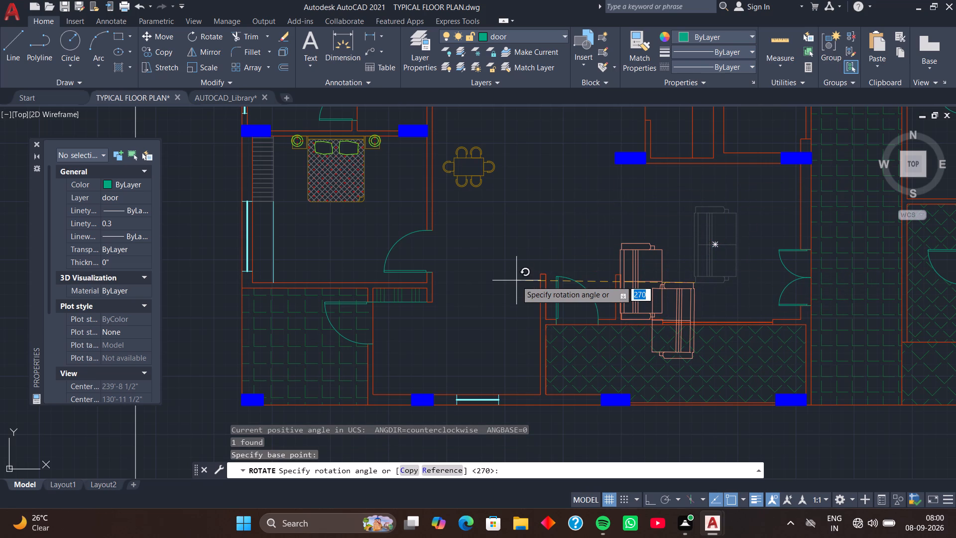
click(486, 284)
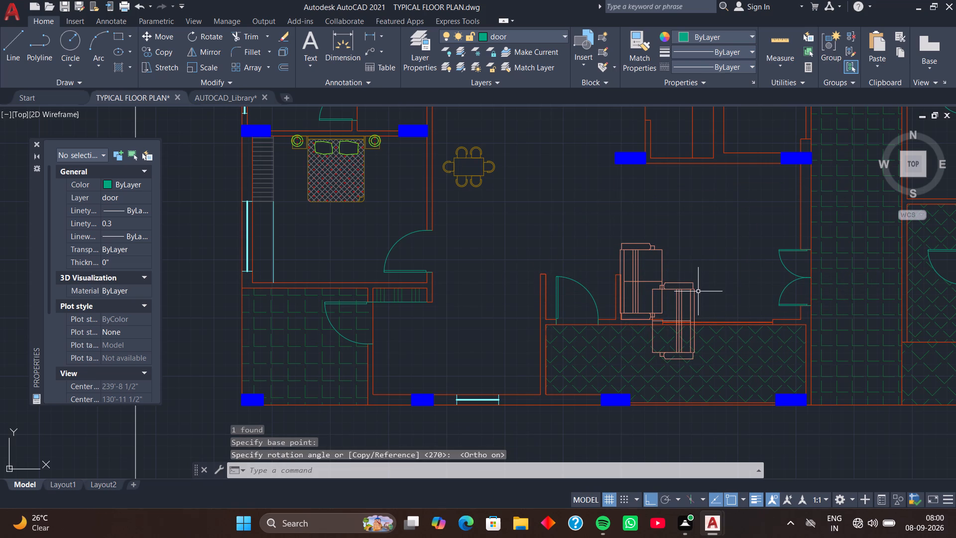
Move the rotated sofa about 11'-0 1/2" at 48° by its grip, against the living room's stair-side wall above the double door.
click(698, 291)
click(693, 292)
click(695, 280)
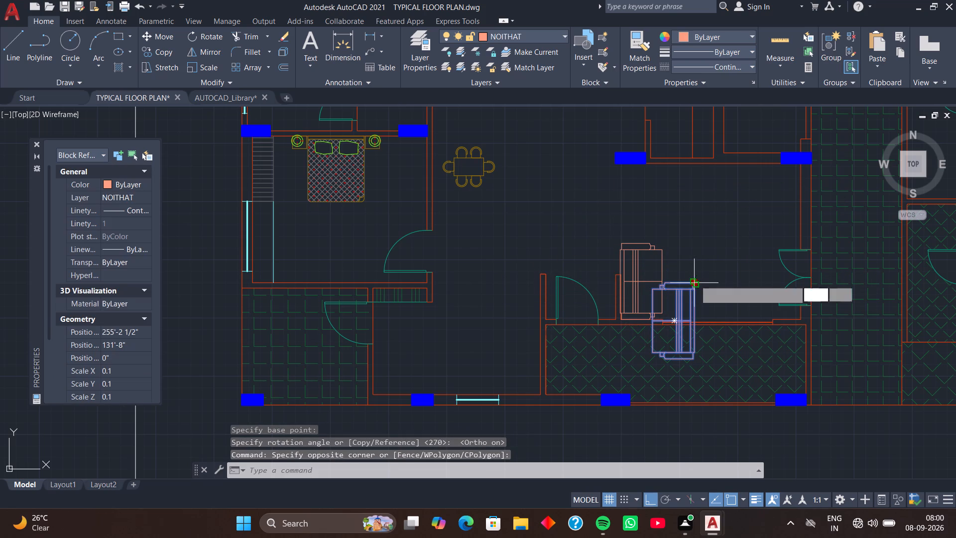
key(F9)
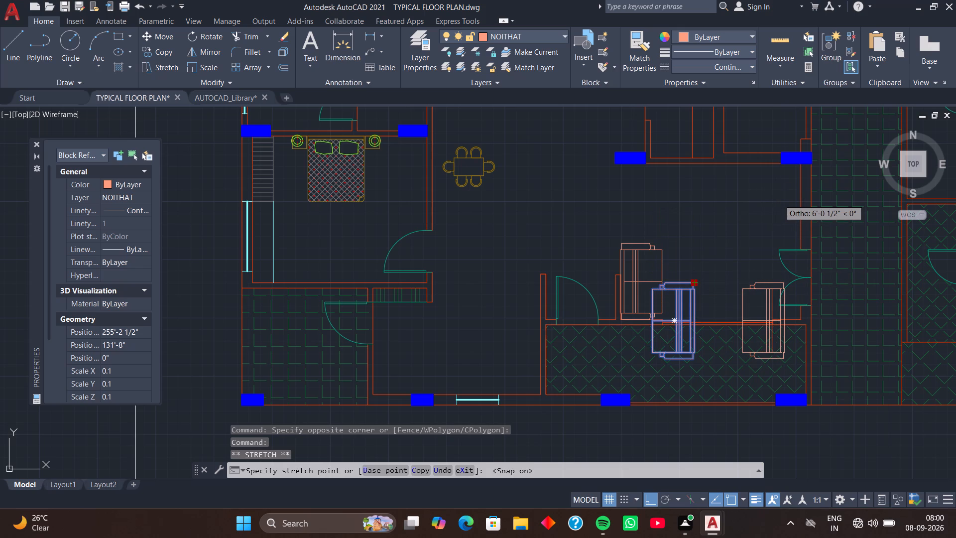
key(F8)
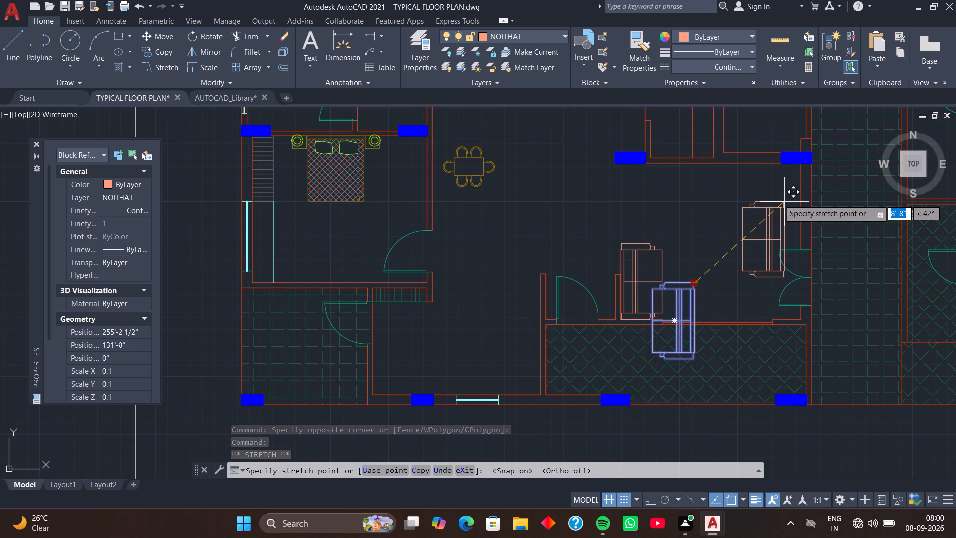
key(F9)
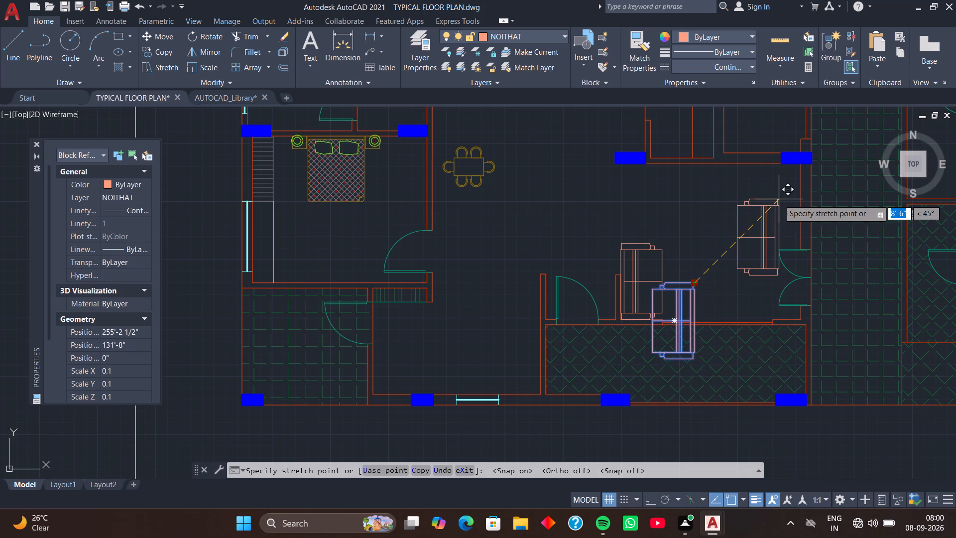
scroll(790, 199, up, 2)
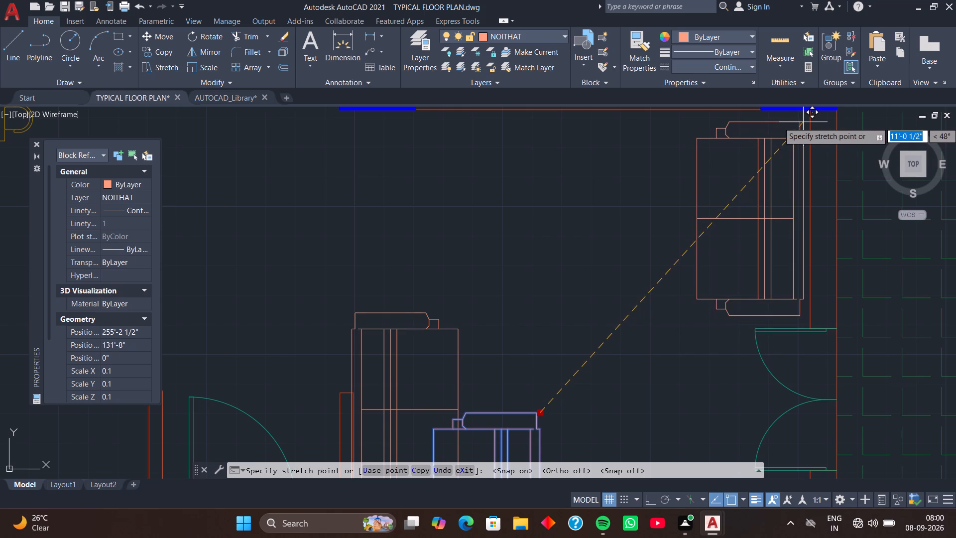
click(803, 122)
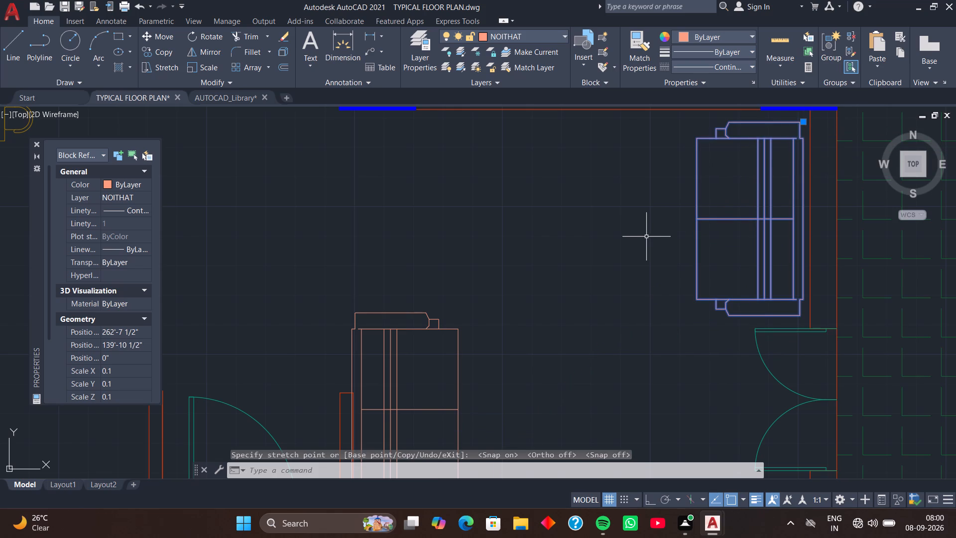
key(Escape)
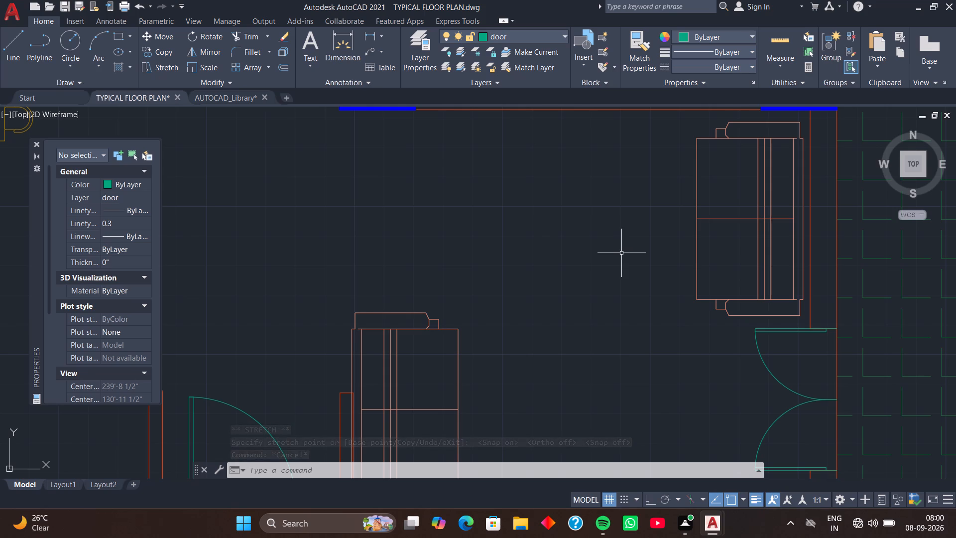
Move the oversized L-shaped sofa set by its lower-left grip from the spare blocks above to just below the wall-thickness note.
scroll(686, 289, down, 5)
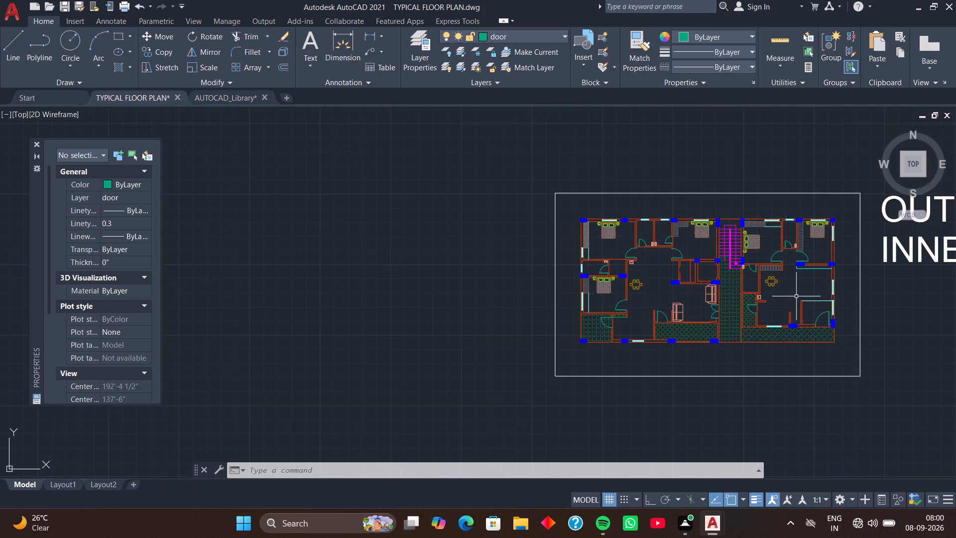
scroll(804, 307, down, 1)
middle_drag(810, 290, 518, 345)
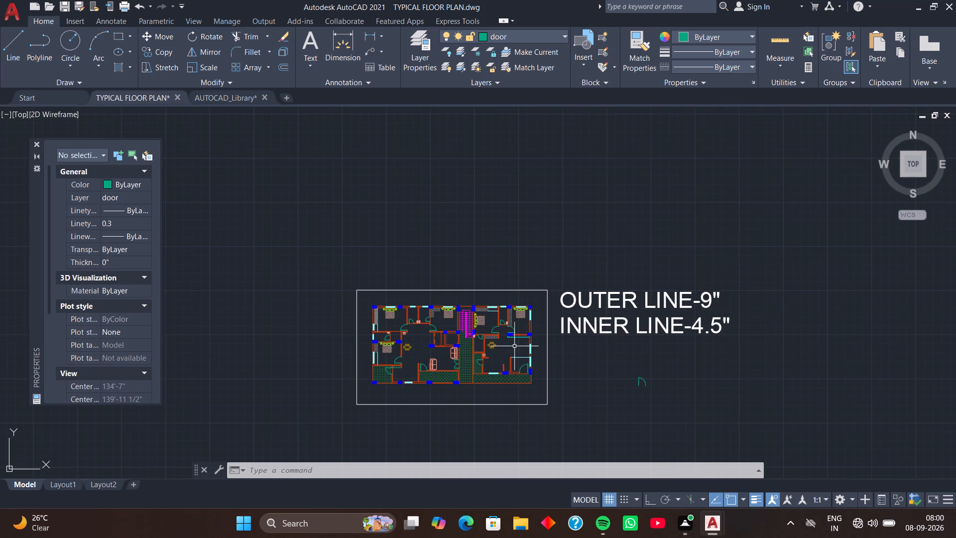
middle_drag(613, 357, 531, 353)
scroll(532, 353, down, 2)
middle_drag(712, 273, 664, 344)
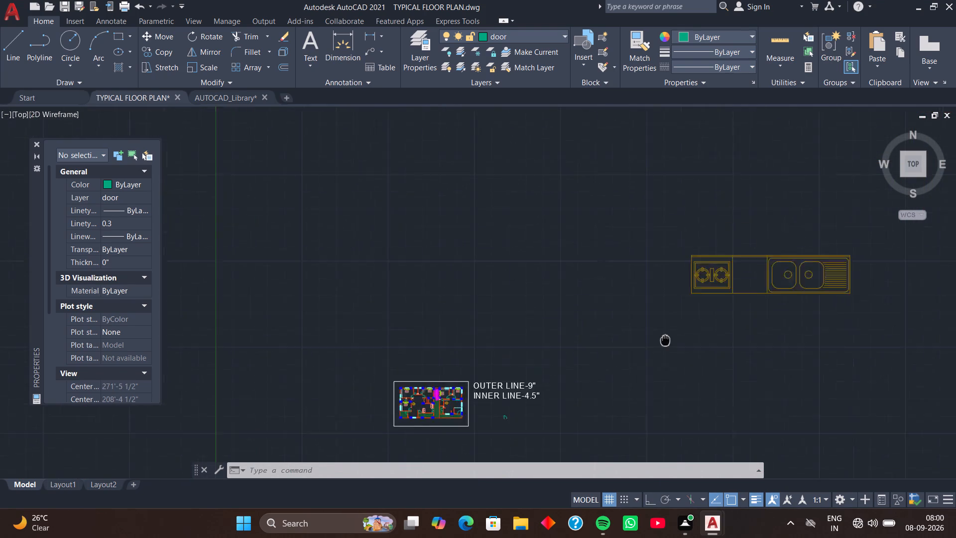
middle_drag(664, 344, 662, 359)
scroll(644, 293, down, 2)
middle_drag(638, 287, 654, 327)
scroll(625, 293, up, 2)
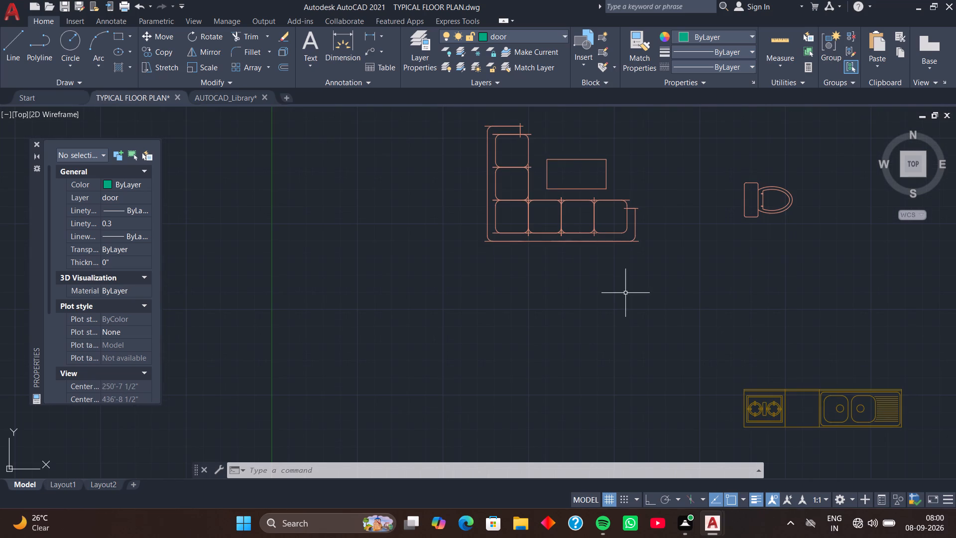
click(625, 240)
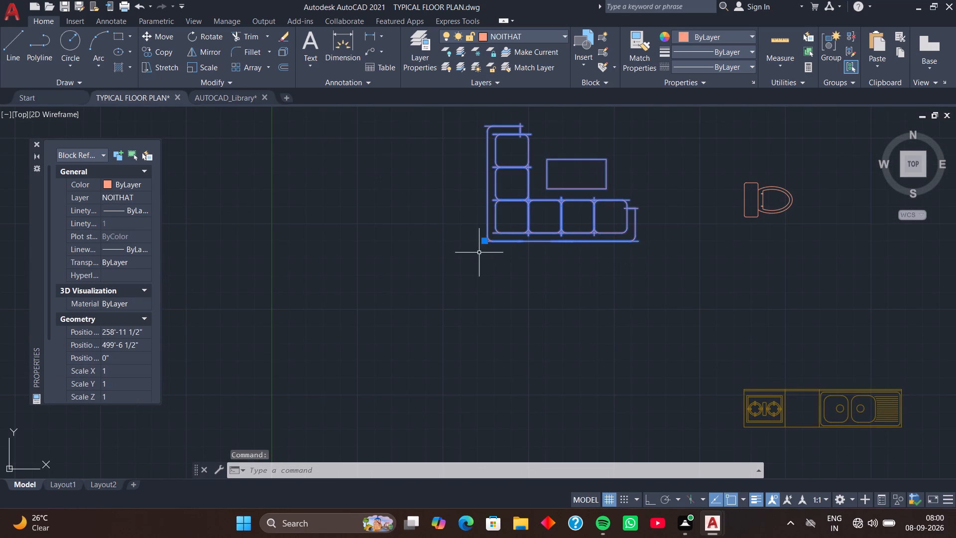
click(484, 242)
scroll(483, 323, down, 3)
middle_drag(474, 391, 534, 275)
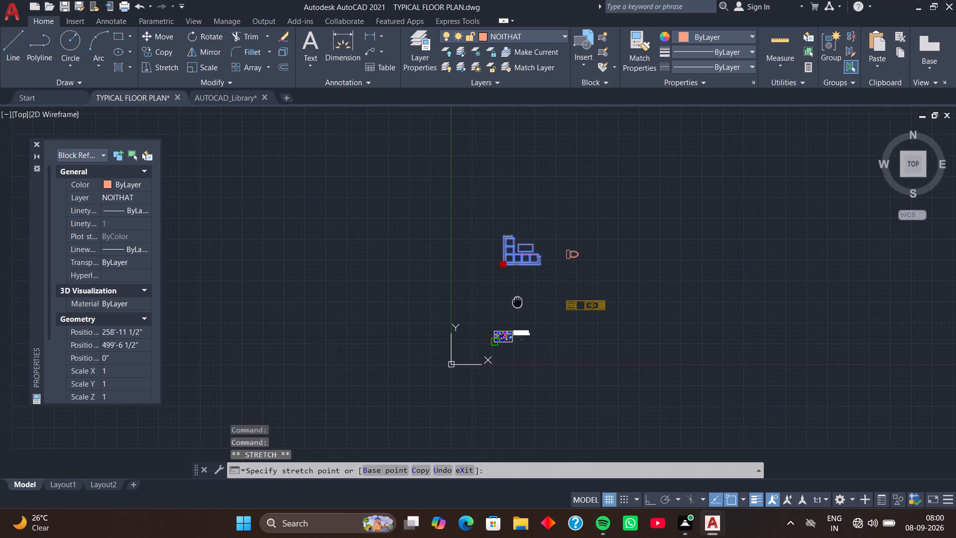
middle_drag(534, 275, 580, 211)
scroll(601, 235, up, 3)
middle_drag(596, 198, 578, 317)
scroll(577, 292, up, 1)
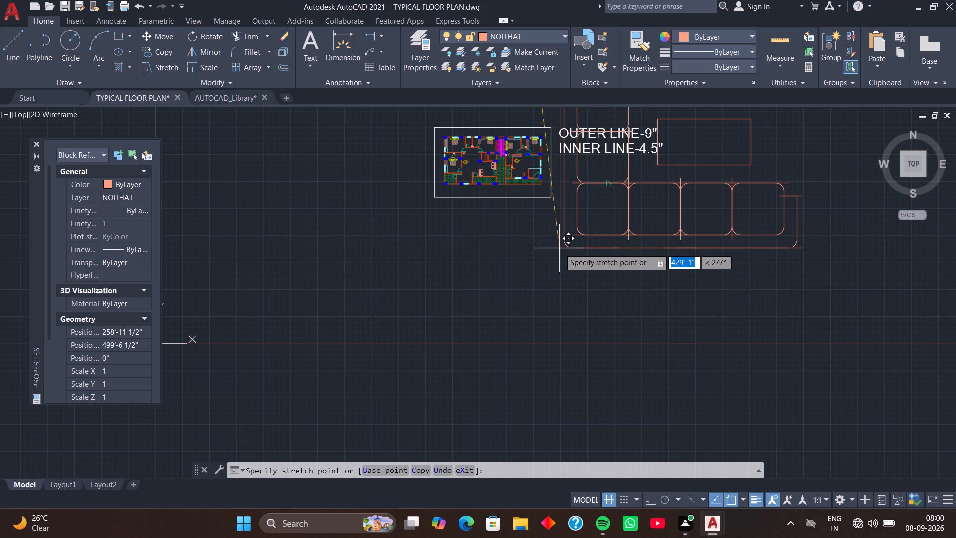
click(576, 288)
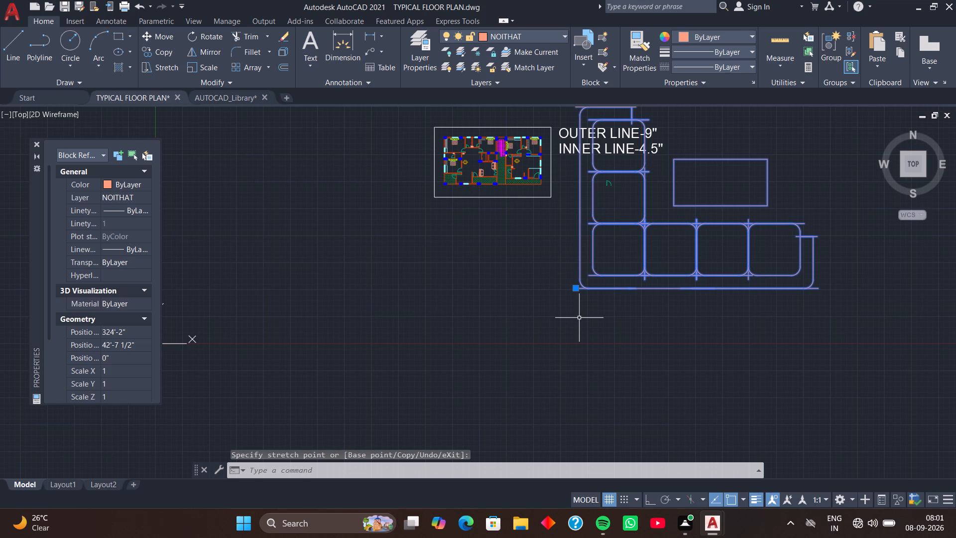
Scale the L-shaped sofa set down freehand about its lower-left corner to a size that suits the plan's rooms.
key(s)
text(c)
key(space)
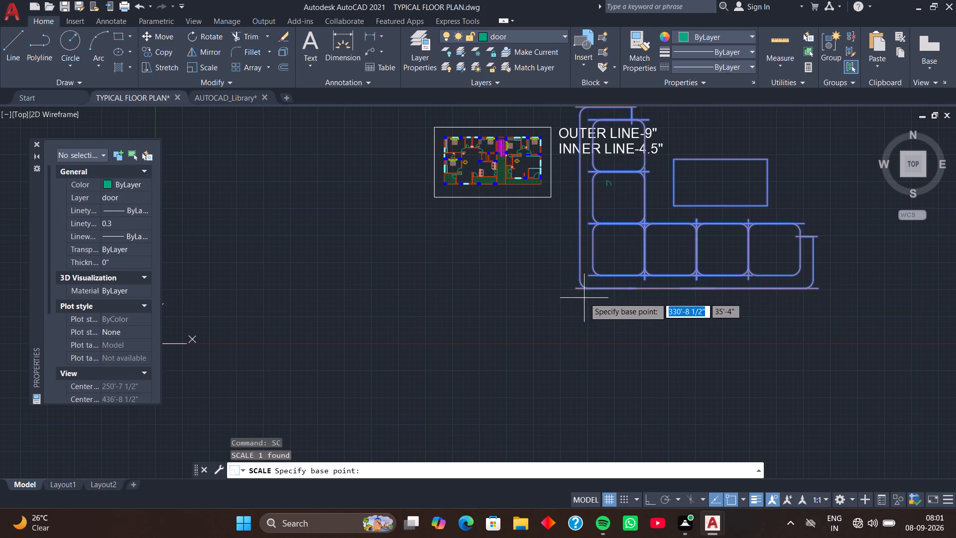
click(578, 290)
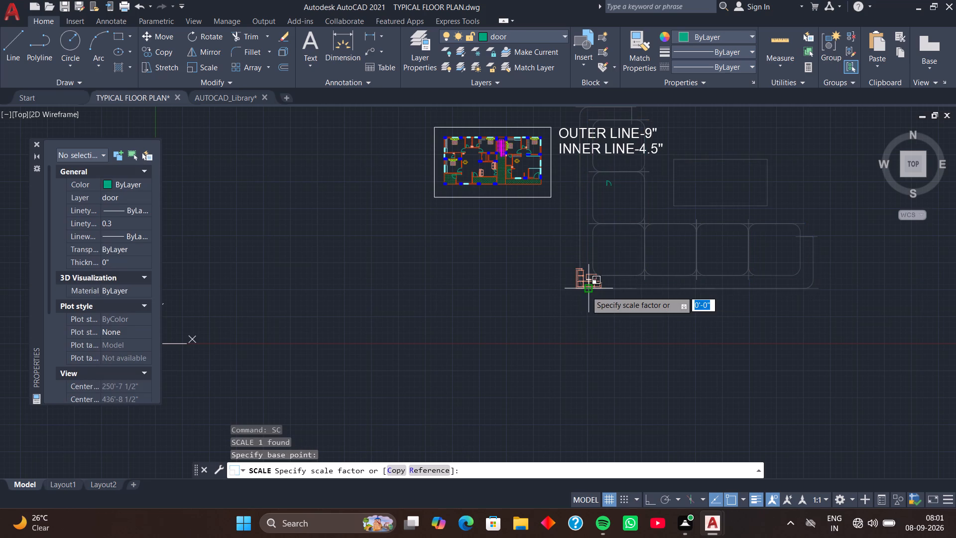
scroll(586, 291, up, 1)
click(574, 290)
scroll(577, 289, up, 1)
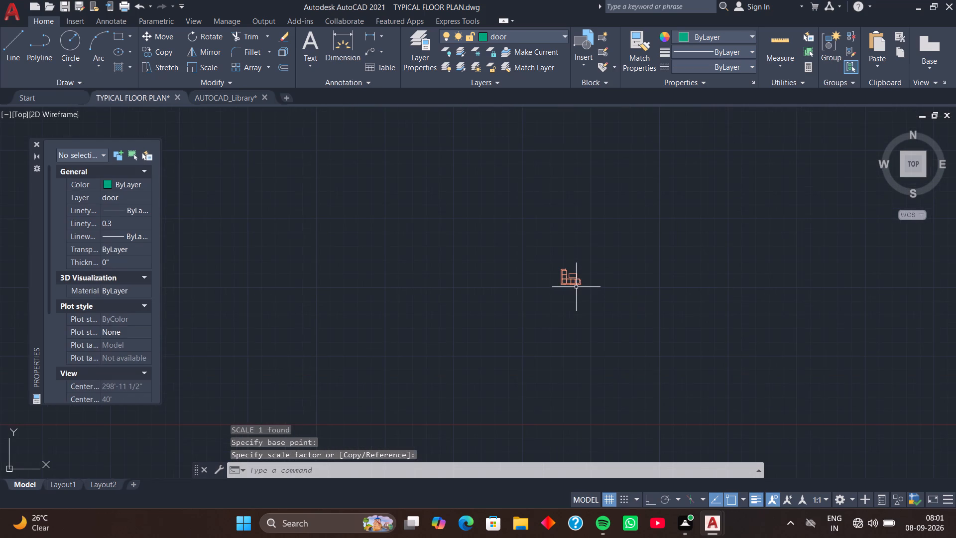
Move the reduced L-shaped sofa set by its grip into the lower-left inside corner of the right flat's room beside the end balcony door.
click(576, 284)
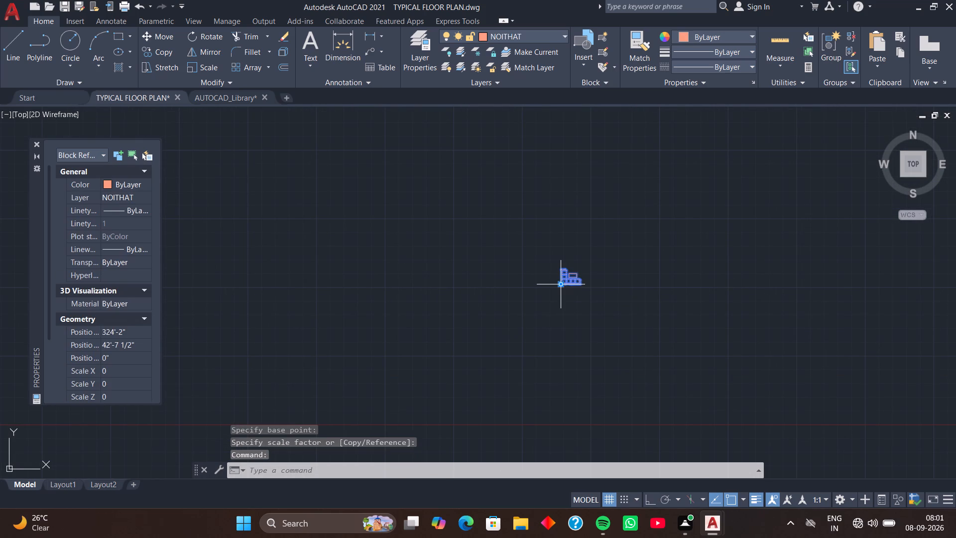
click(559, 285)
scroll(514, 199, down, 3)
middle_drag(498, 180, 536, 299)
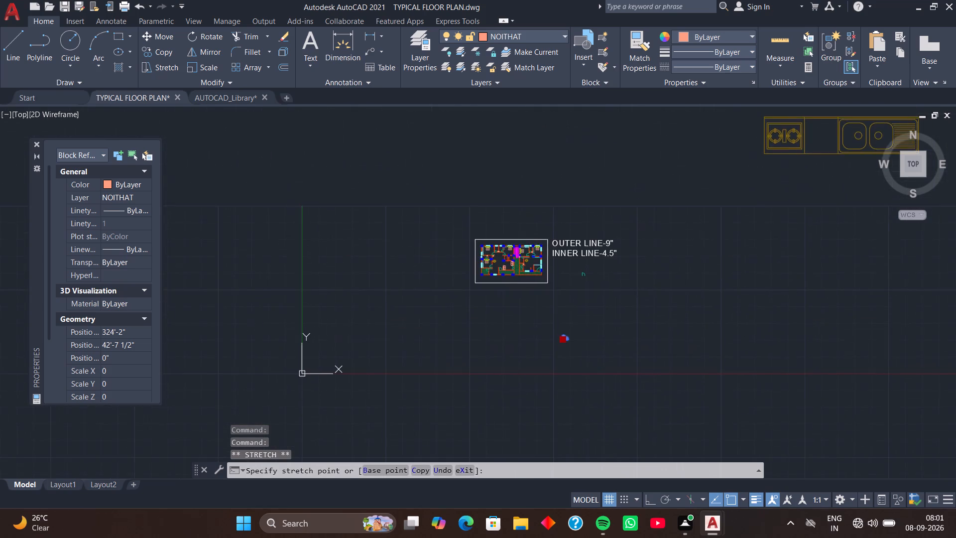
scroll(533, 270, up, 4)
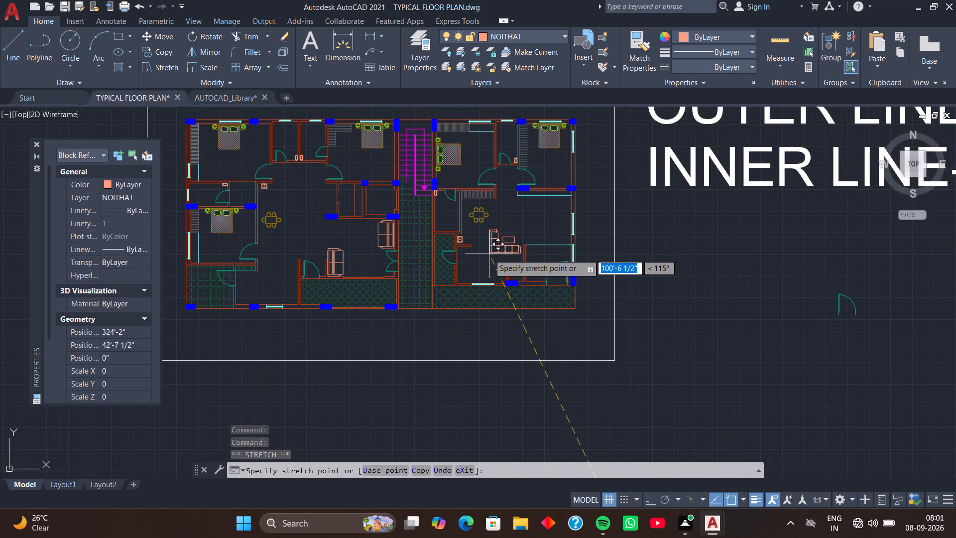
scroll(510, 263, up, 3)
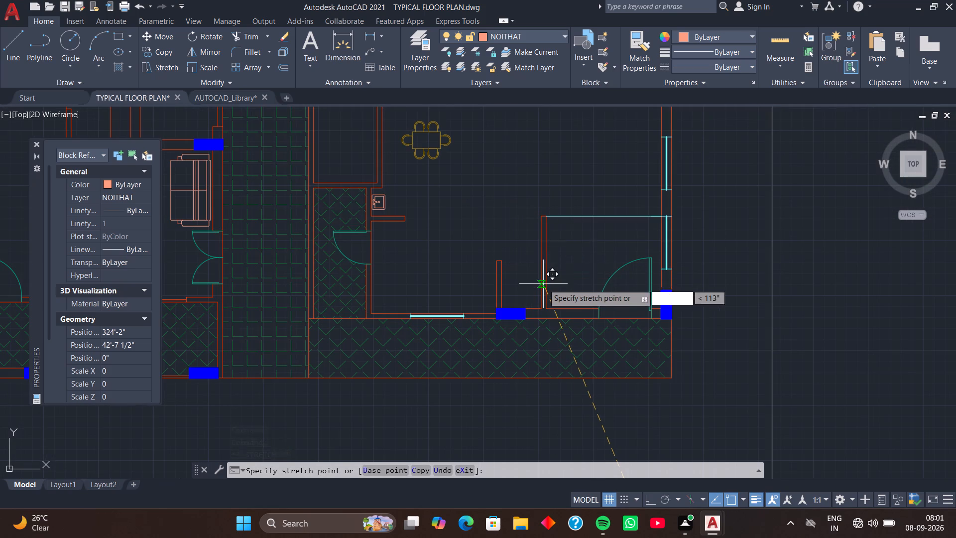
scroll(545, 285, up, 1)
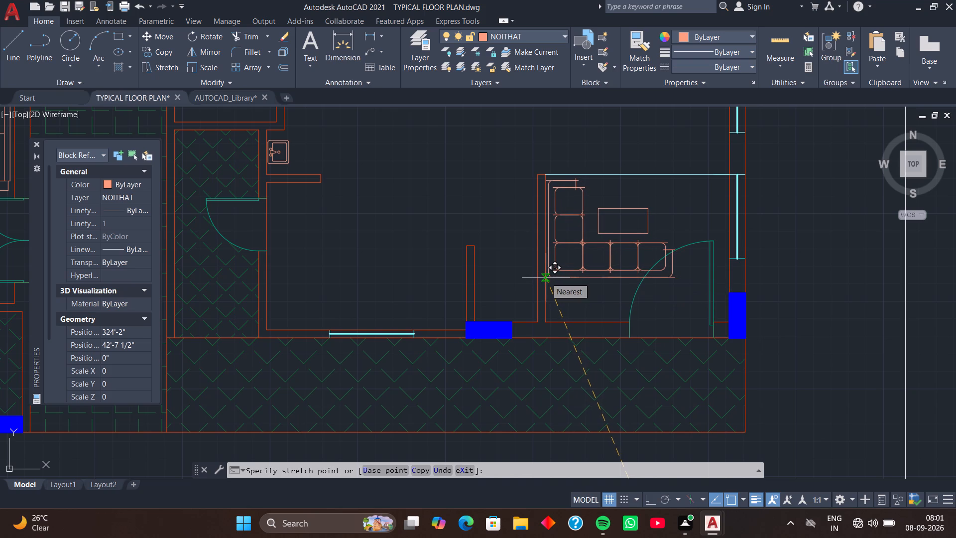
click(546, 277)
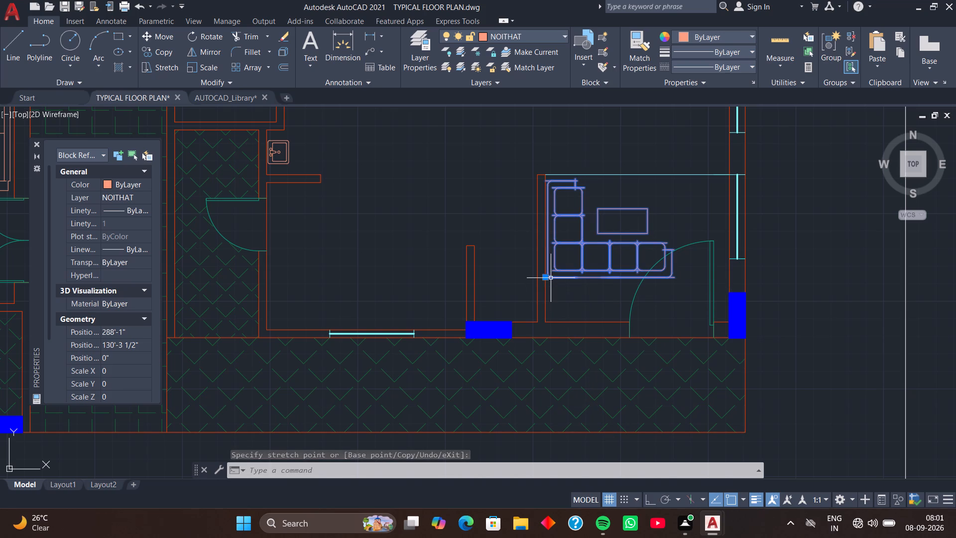
click(546, 280)
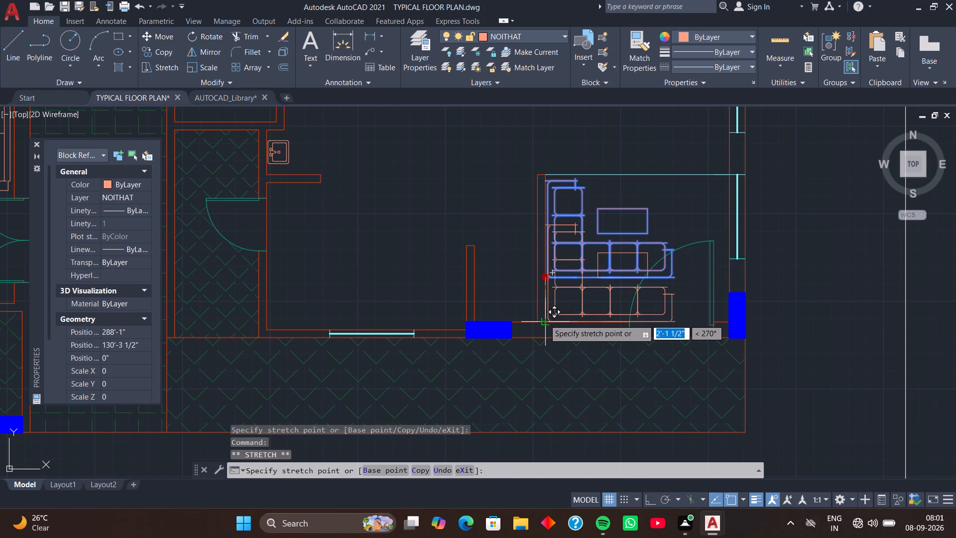
click(544, 319)
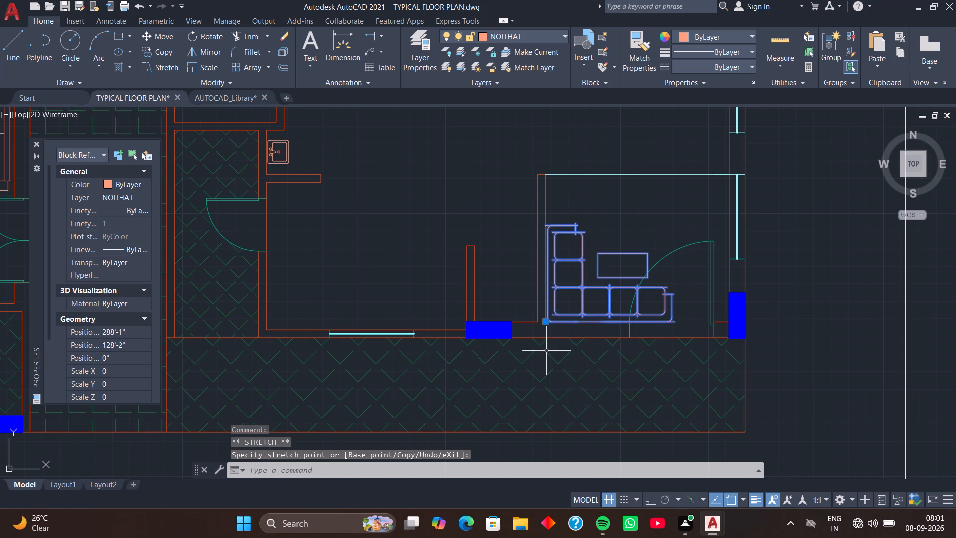
Explode the L-shaped sofa set into separate objects.
text(x)
key(space)
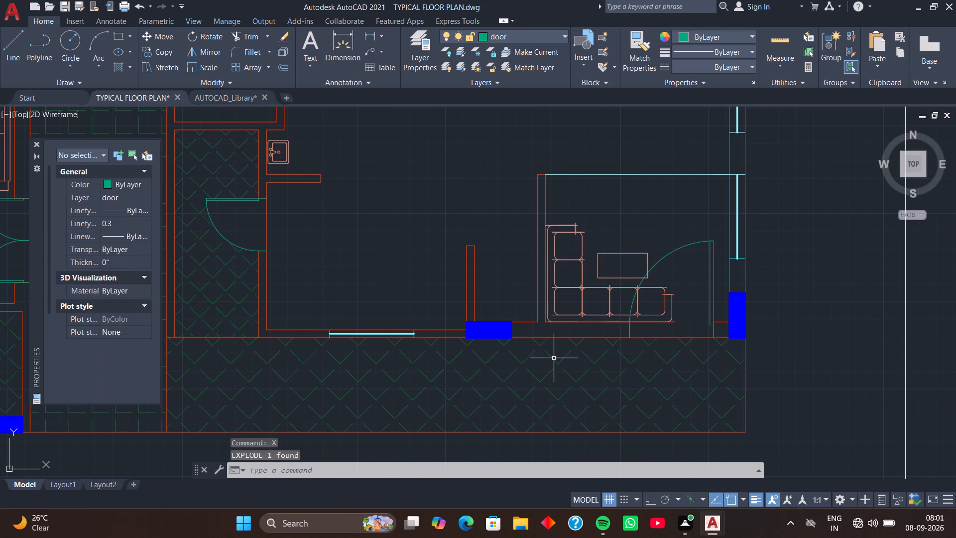
Stretch the L-shaped sofa's lower three-seat run horizontally about 2'-1" toward the partition wall, away from the balcony door swing.
click(672, 311)
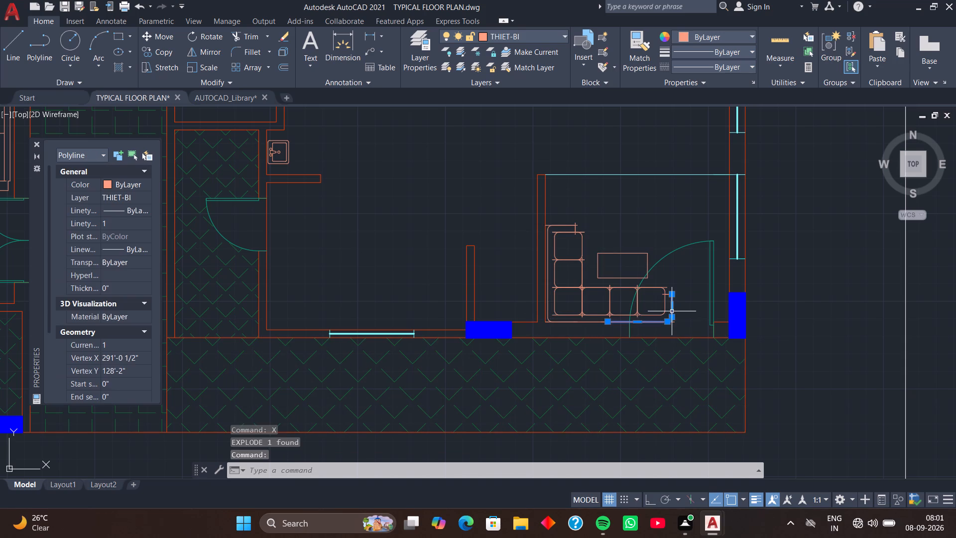
click(682, 270)
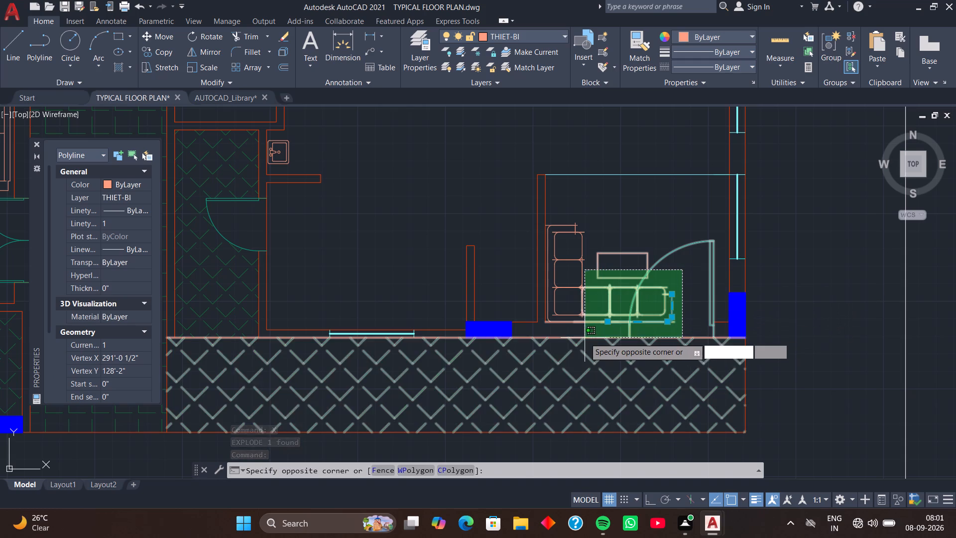
click(674, 324)
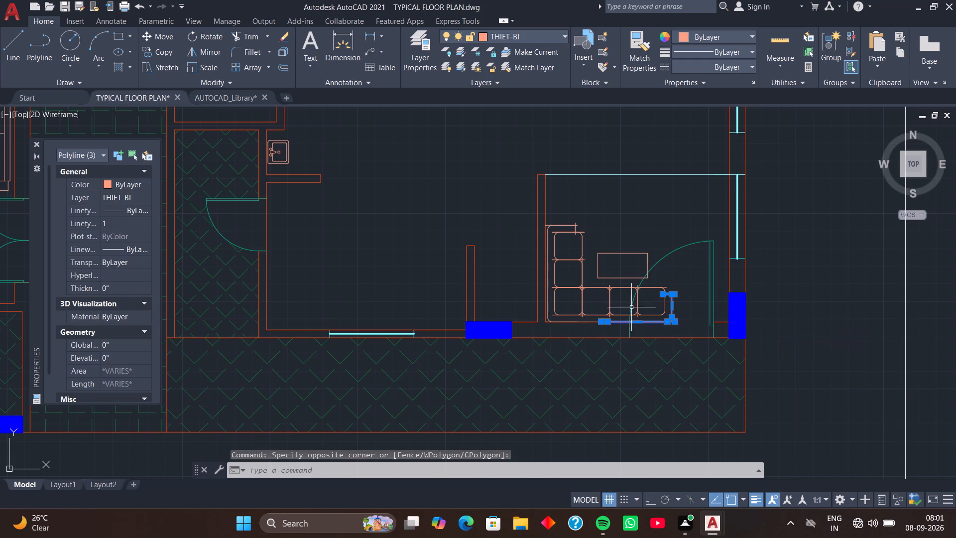
click(571, 276)
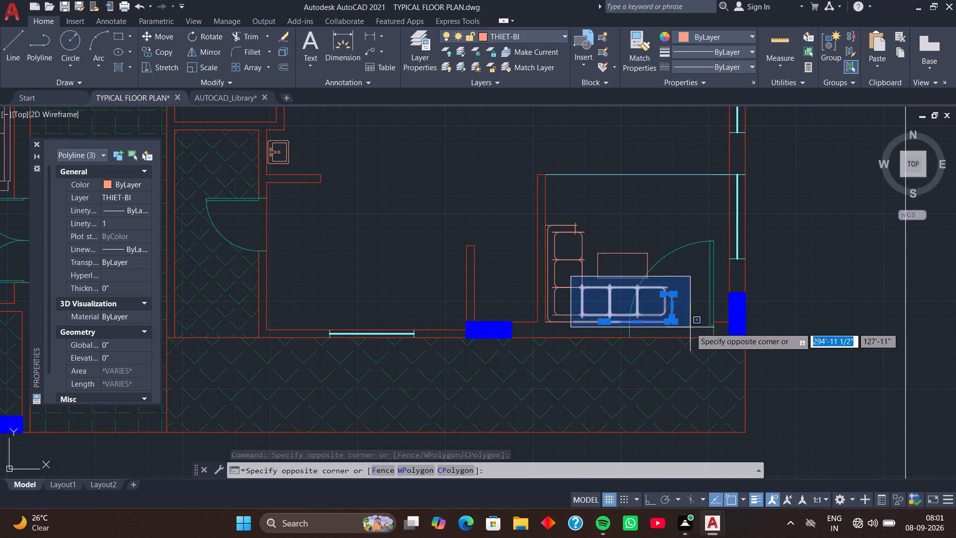
click(690, 327)
scroll(692, 319, up, 3)
middle_drag(685, 321, 688, 286)
text(s)
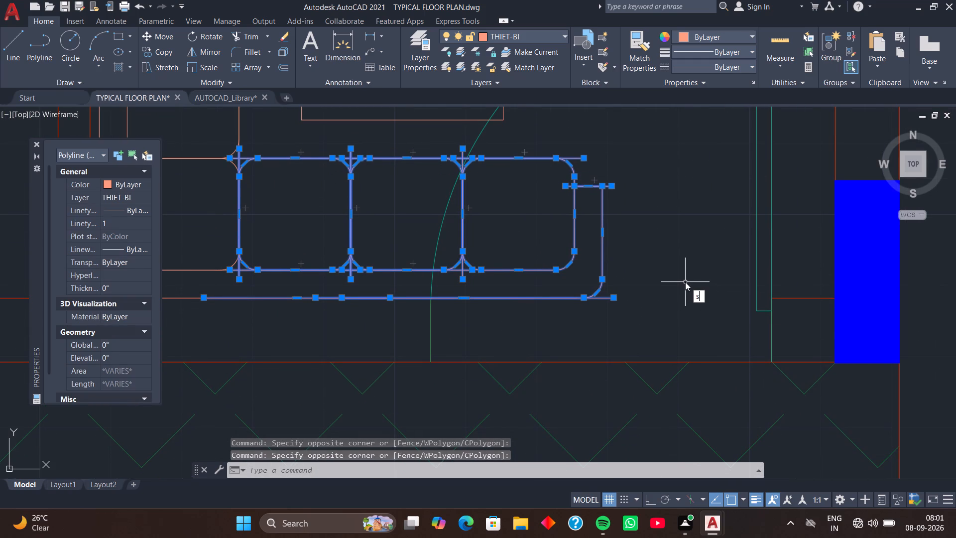
key(space)
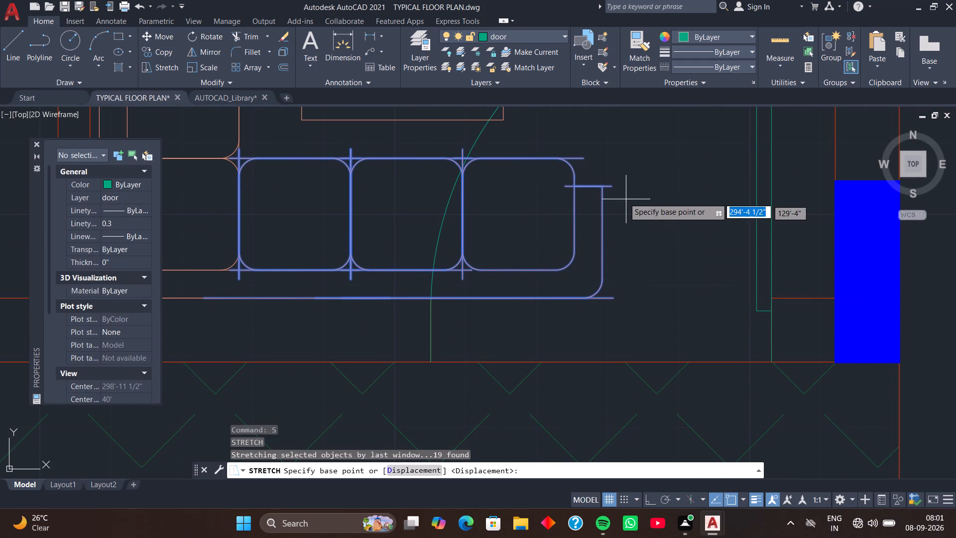
click(600, 187)
scroll(575, 187, down, 2)
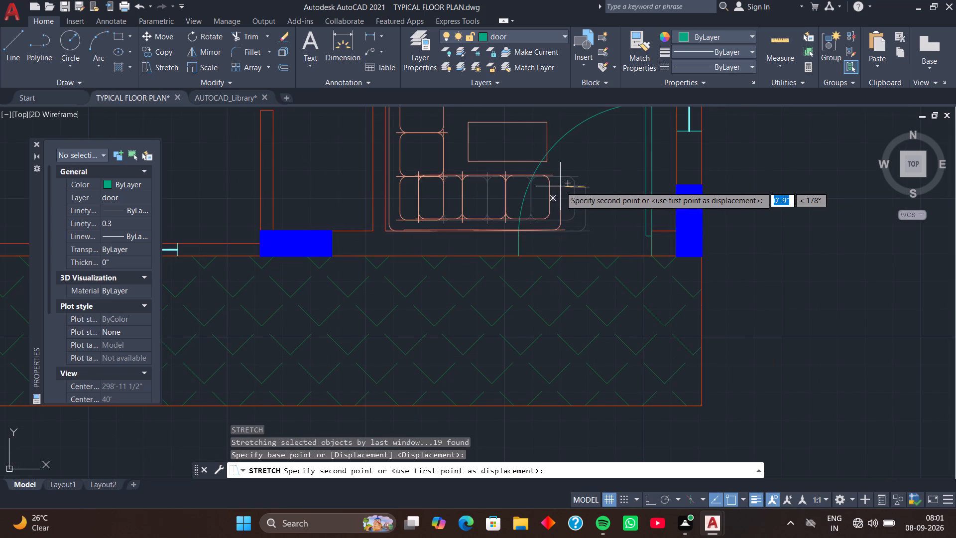
key(F8)
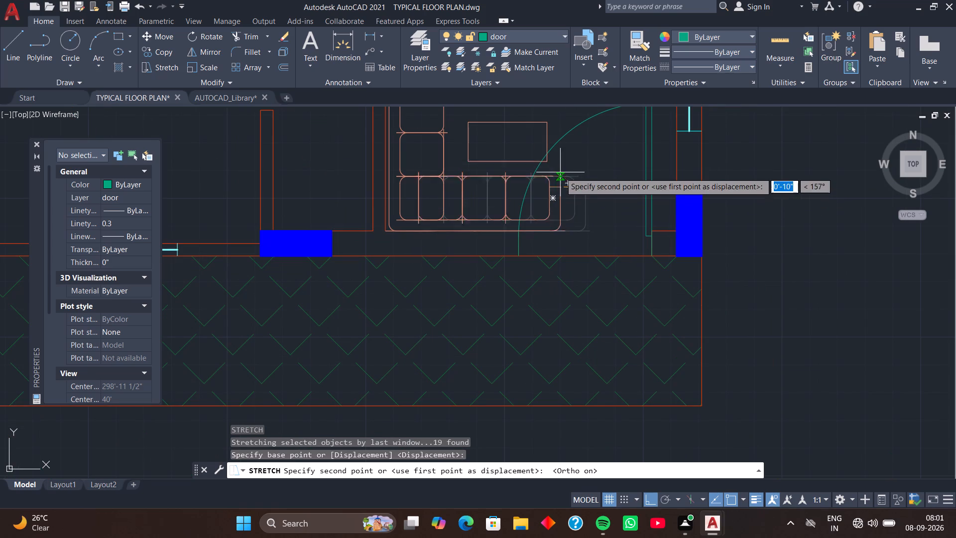
click(516, 192)
Trim the stray line ends beyond the armrest and the end seat on the door side of the sofa's lower run.
middle_drag(492, 209, 542, 220)
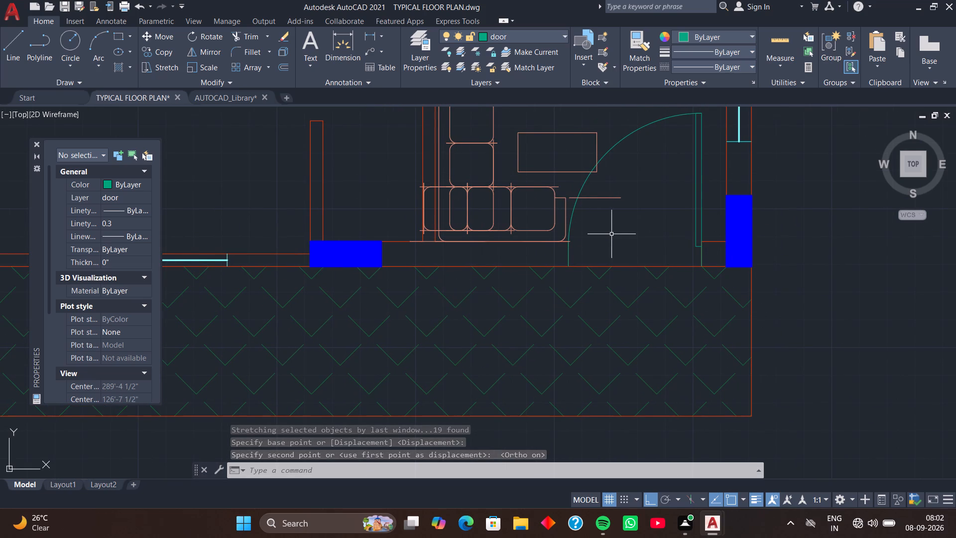
scroll(592, 239, down, 1)
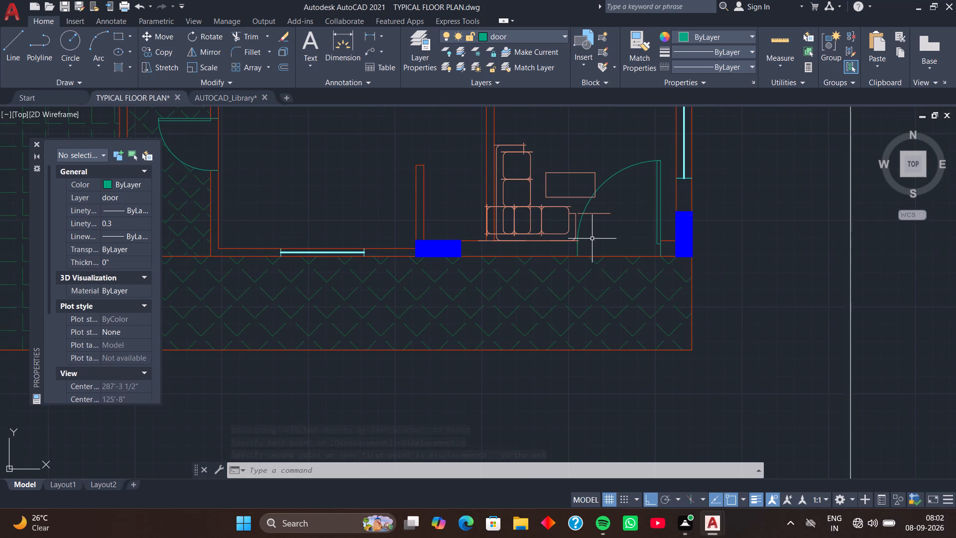
middle_drag(592, 239, 592, 254)
middle_drag(592, 249, 595, 257)
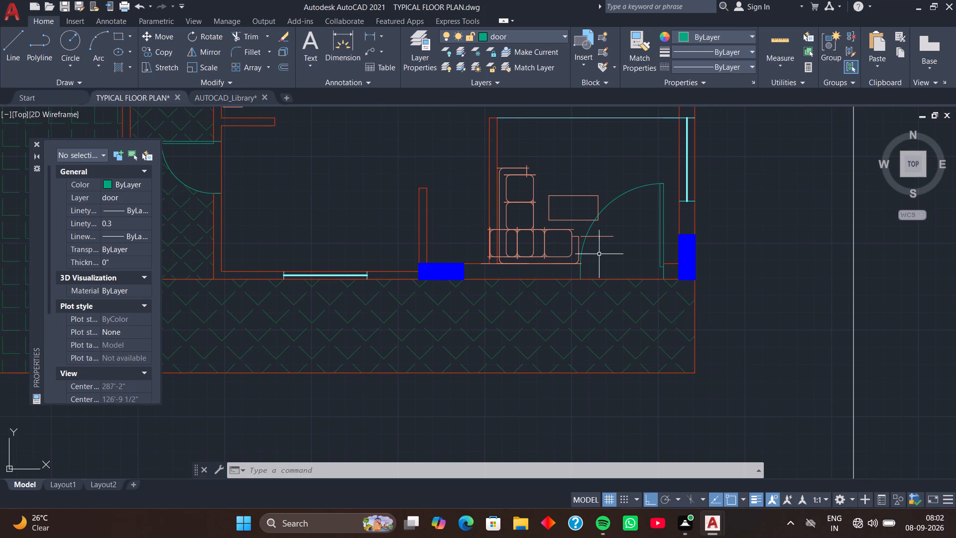
text(tr)
key(space)
click(607, 235)
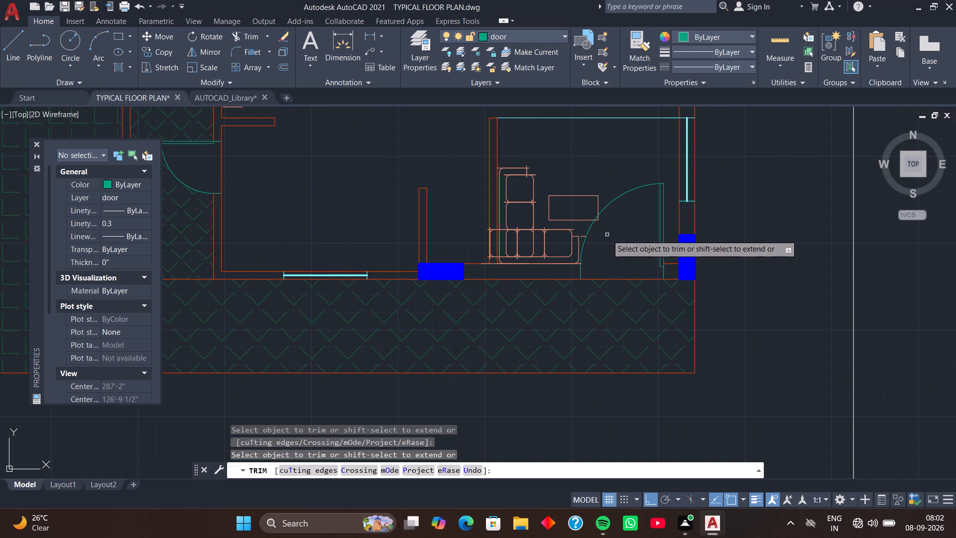
scroll(576, 244, up, 4)
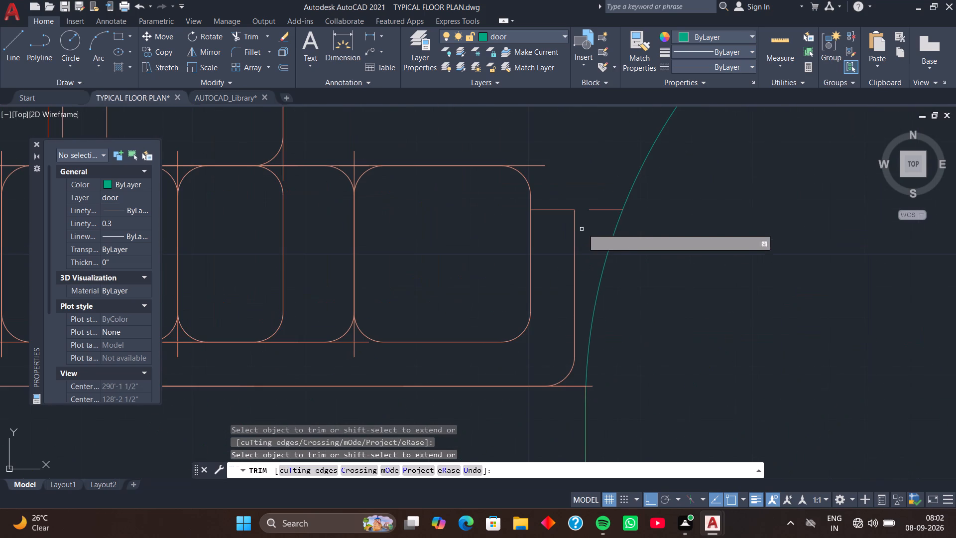
click(594, 210)
scroll(552, 223, down, 1)
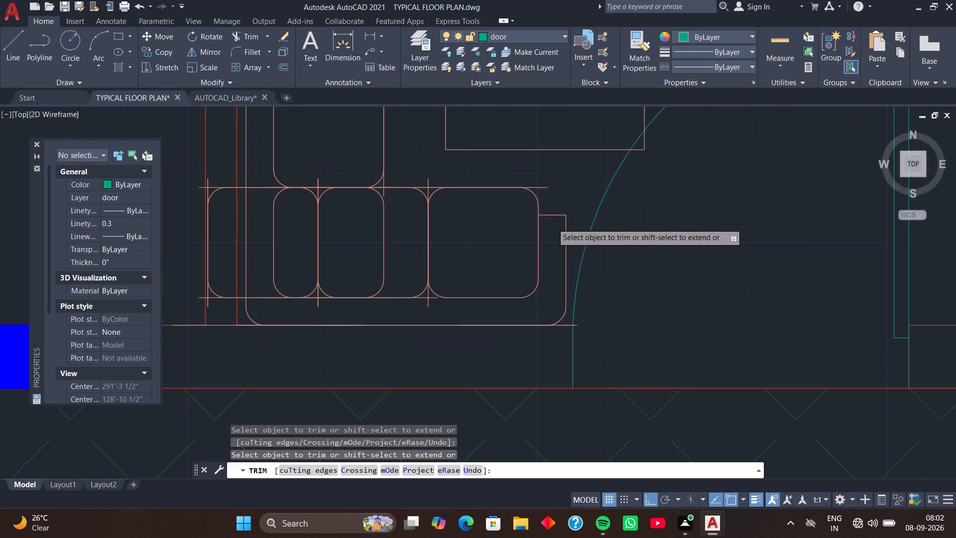
click(542, 188)
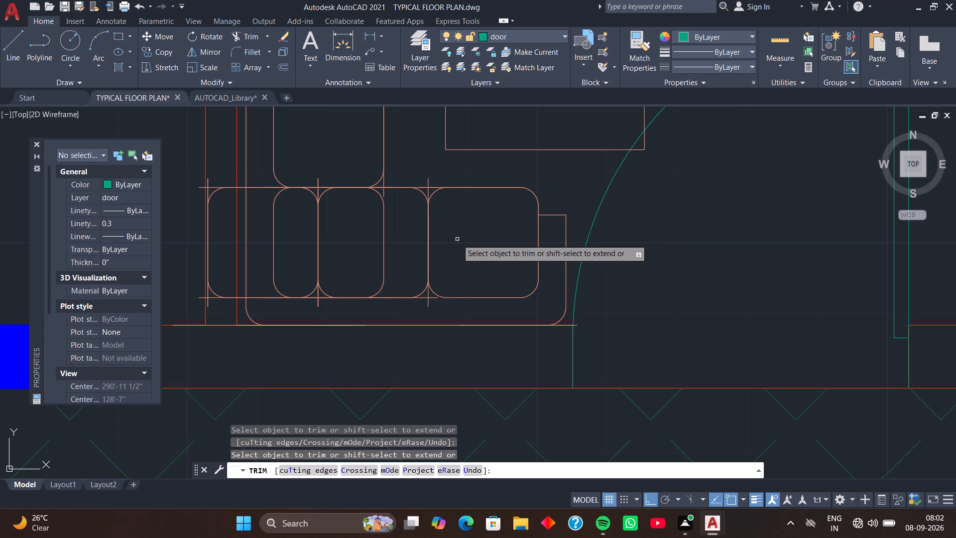
Trim the overlapping corner seat's wall-side edge, its two rounded corners and the adjoining line pieces inside the sofa's back frame.
middle_drag(464, 241, 672, 266)
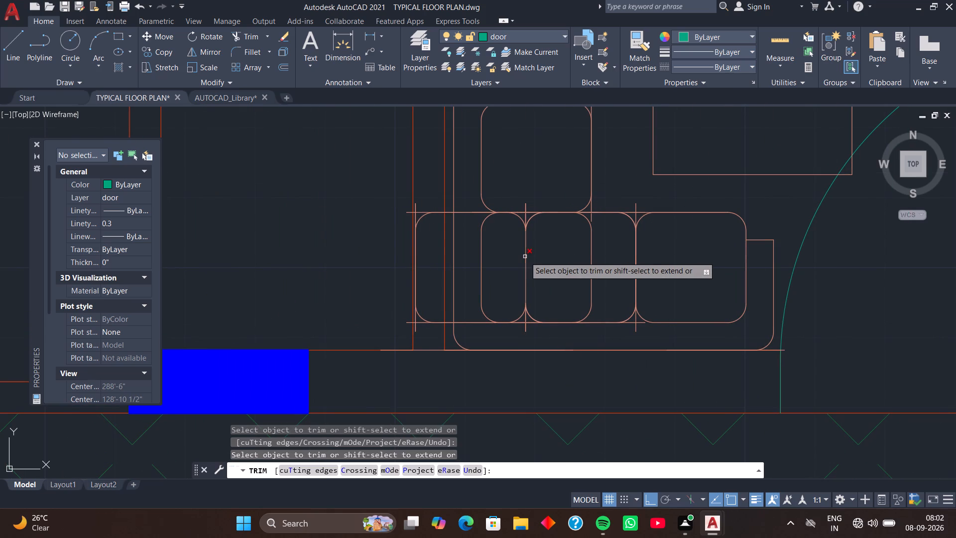
click(480, 253)
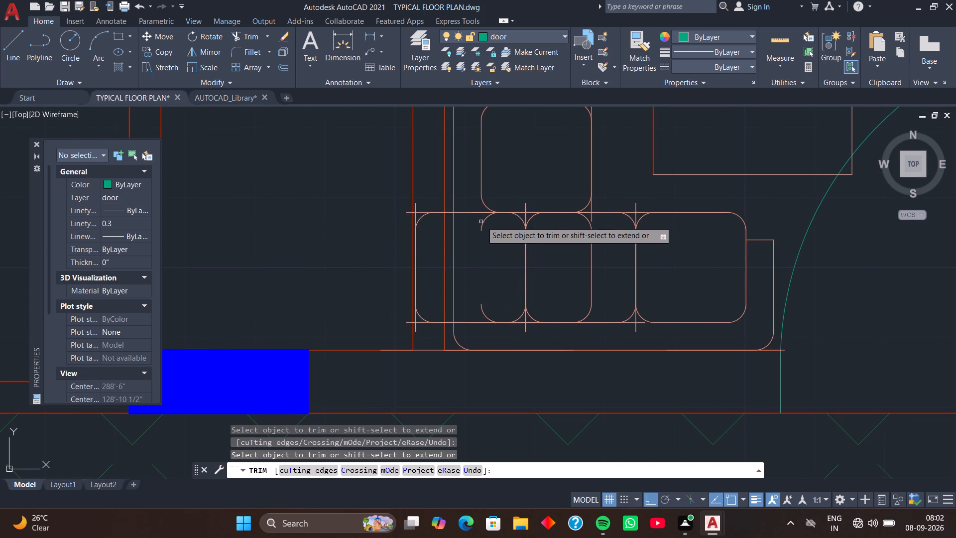
click(484, 221)
drag(475, 201, 487, 246)
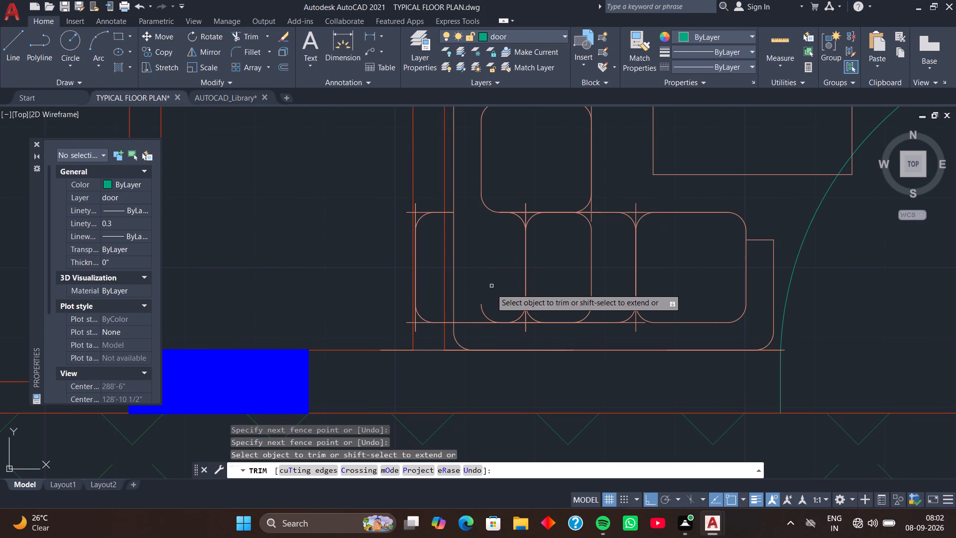
drag(488, 314, 487, 326)
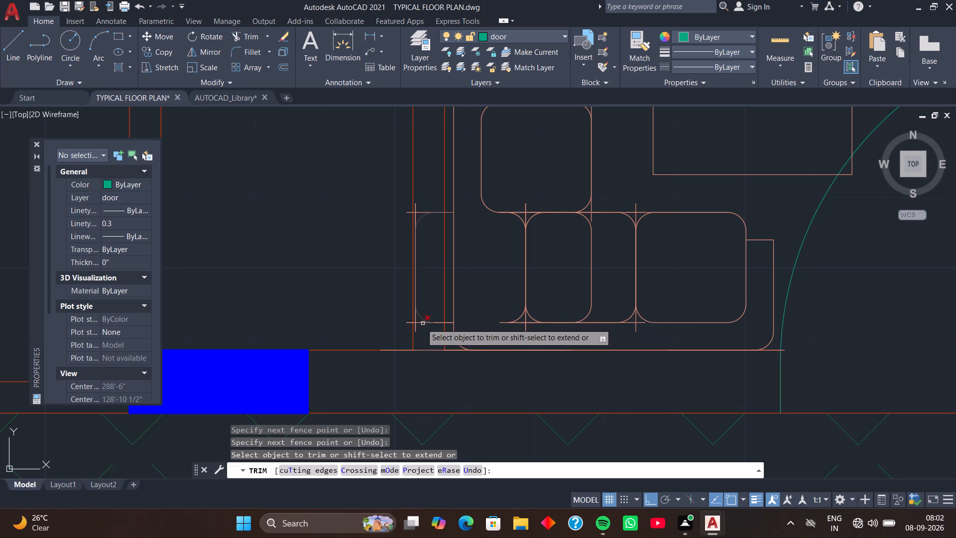
Trim the shifted seat's lower rounded corner, bottom line stubs and outer vertical edge where they overlap the partition wall.
click(424, 318)
drag(425, 318, 427, 323)
click(427, 323)
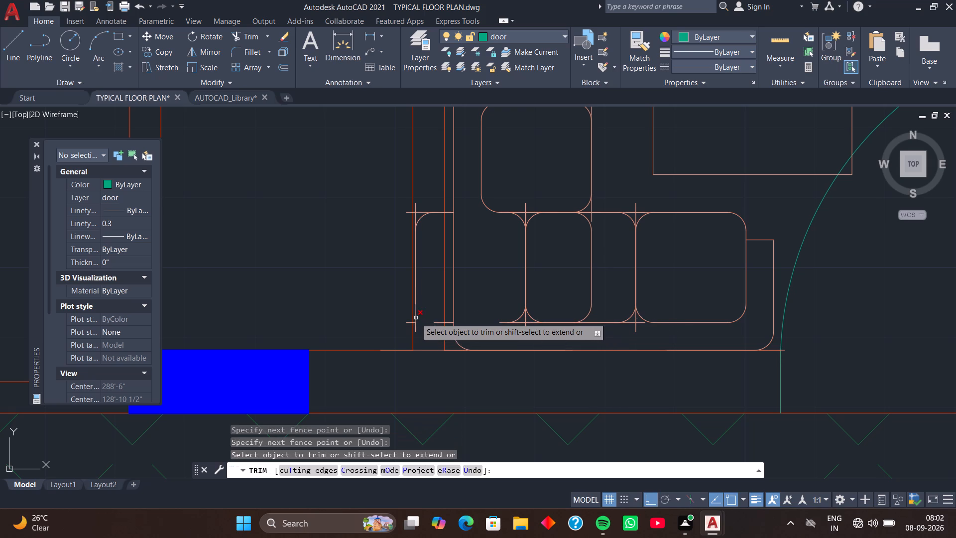
click(416, 318)
click(416, 324)
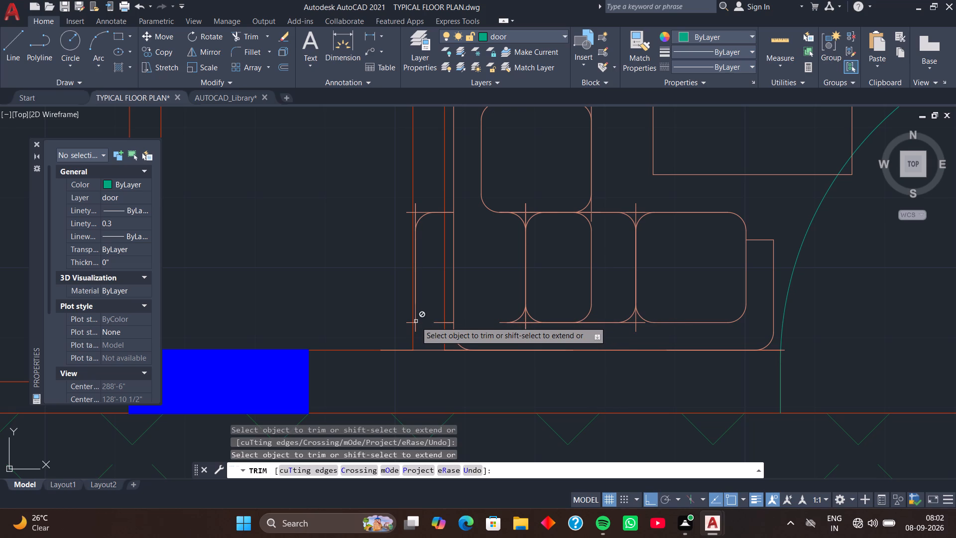
click(416, 321)
click(414, 318)
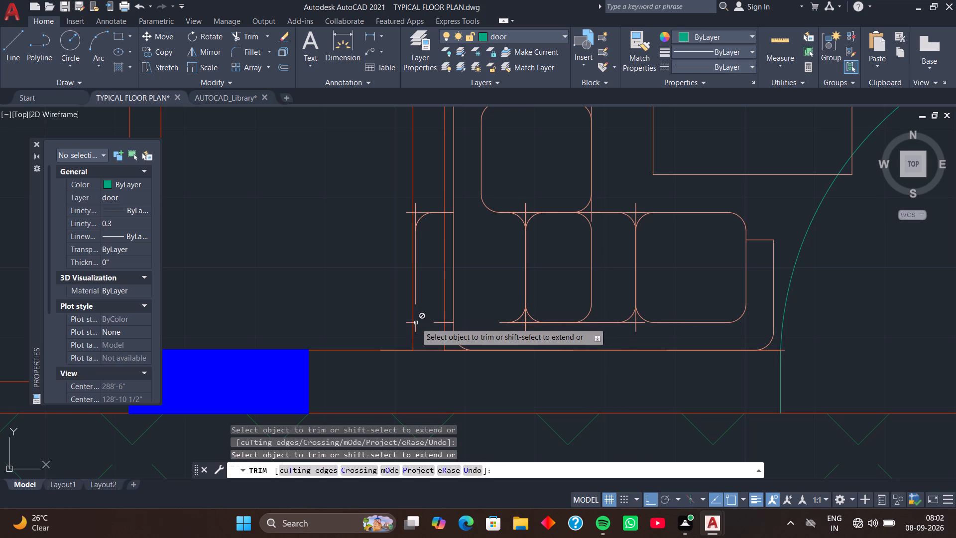
click(416, 323)
click(416, 329)
scroll(437, 318, up, 2)
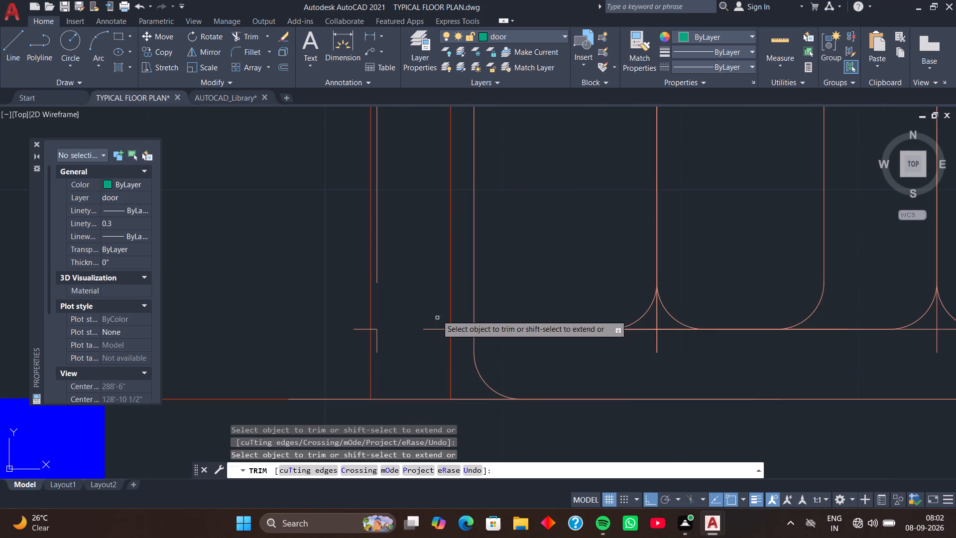
scroll(417, 314, up, 1)
middle_drag(417, 314, 454, 303)
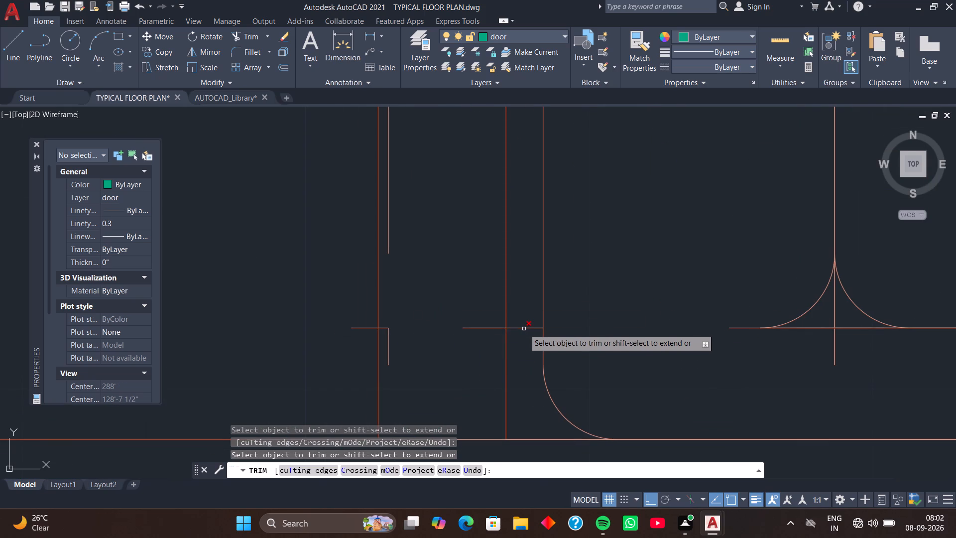
click(524, 329)
drag(524, 316, 525, 354)
drag(480, 319, 486, 338)
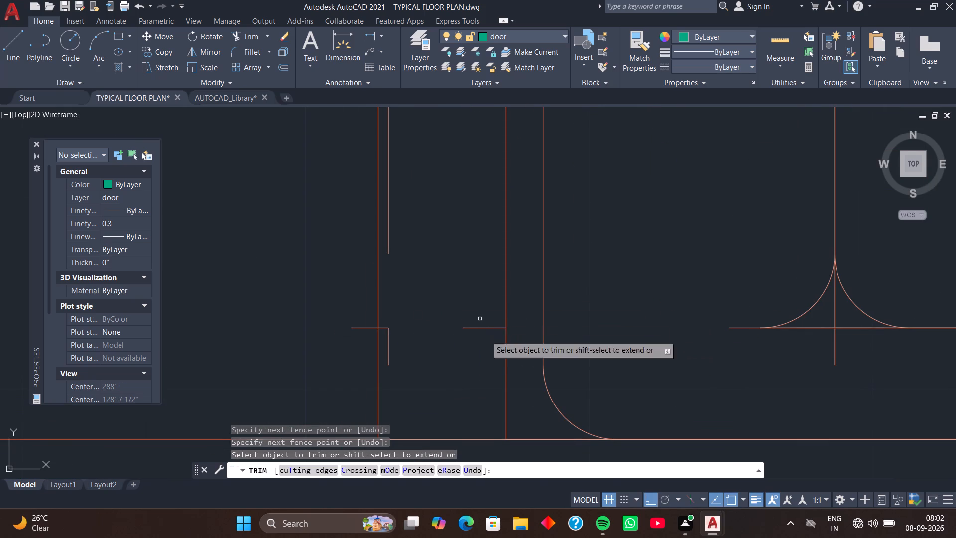
drag(486, 338, 486, 342)
click(389, 338)
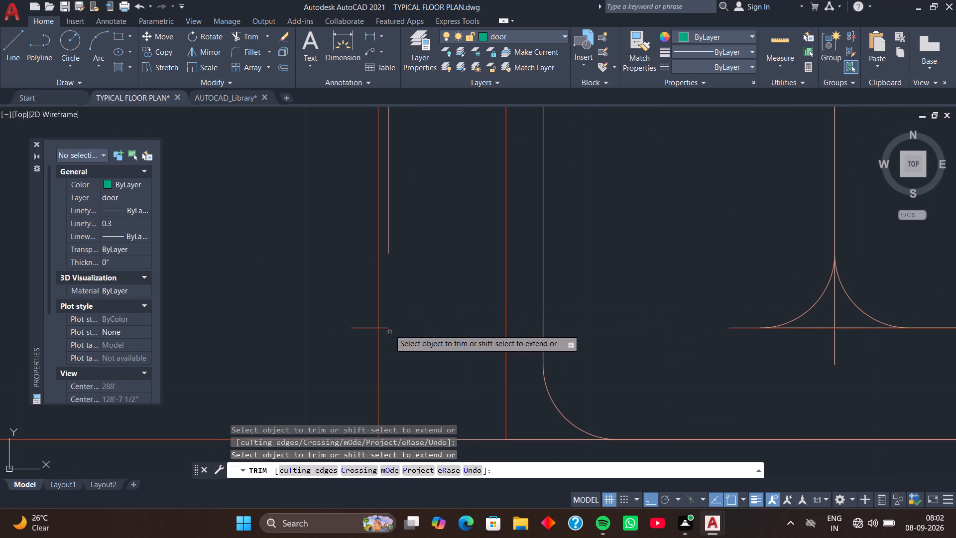
click(388, 327)
click(372, 327)
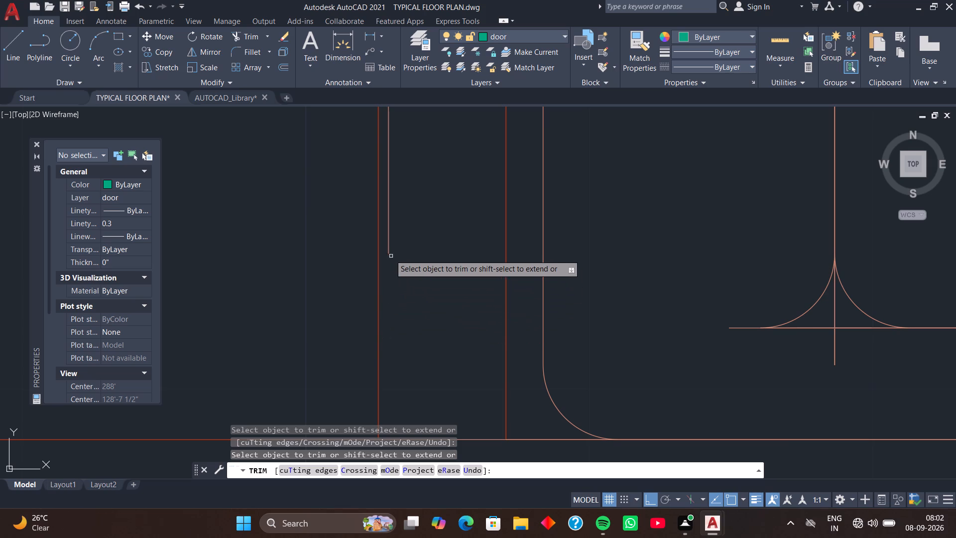
click(387, 251)
Trim the shifted seat's remaining upper rounded corner and line stubs from the partition wall beside the sofa.
scroll(403, 243, down, 5)
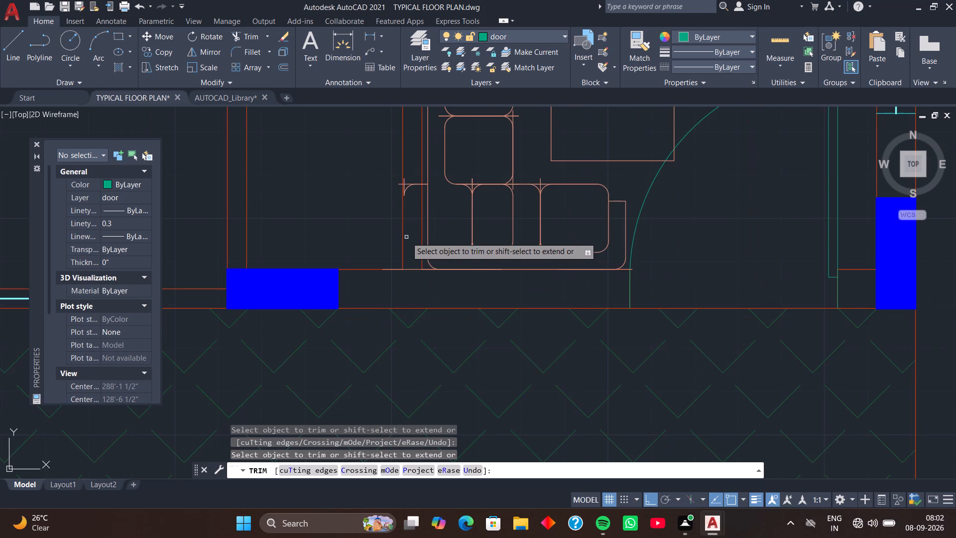
middle_drag(413, 235, 422, 296)
scroll(420, 265, up, 2)
drag(417, 201, 402, 234)
click(396, 227)
click(395, 220)
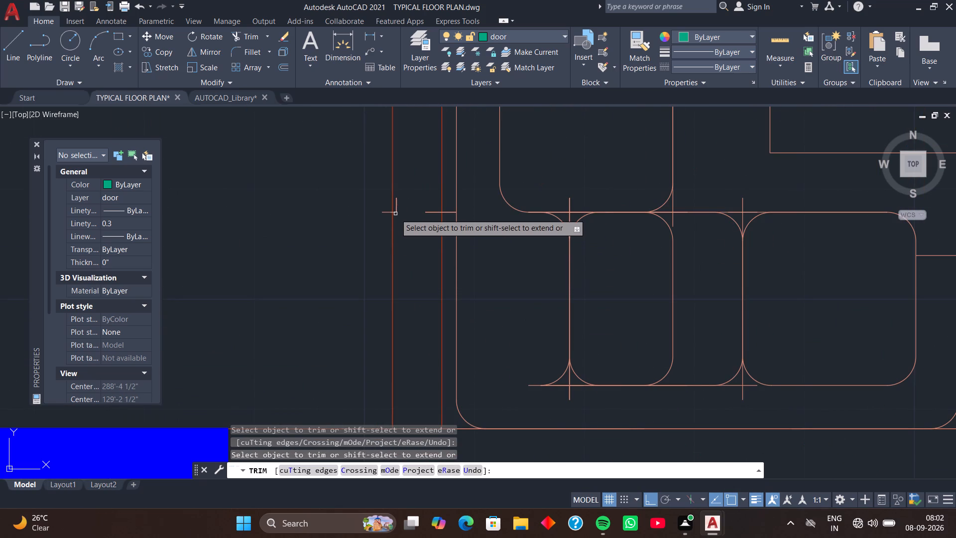
click(395, 211)
double_click(395, 208)
click(397, 205)
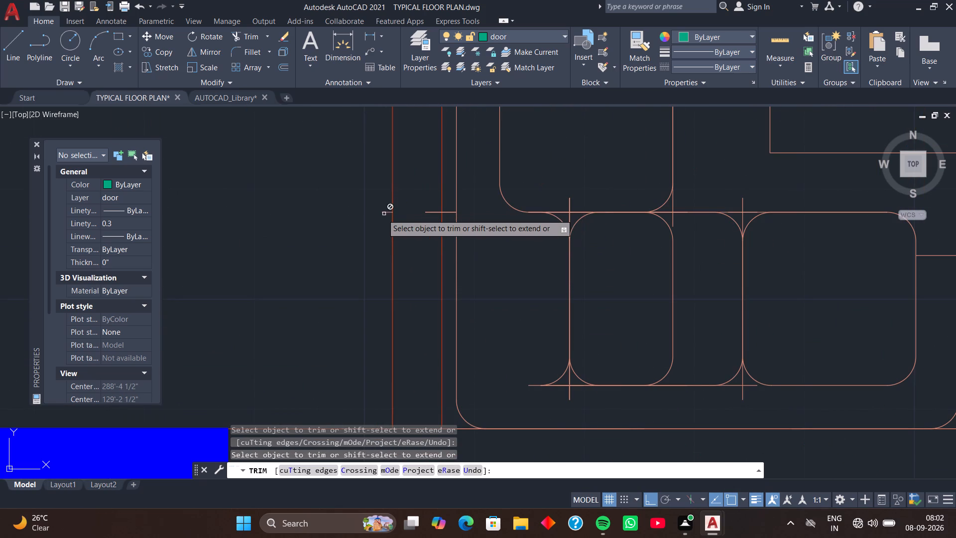
click(382, 214)
click(383, 214)
click(386, 211)
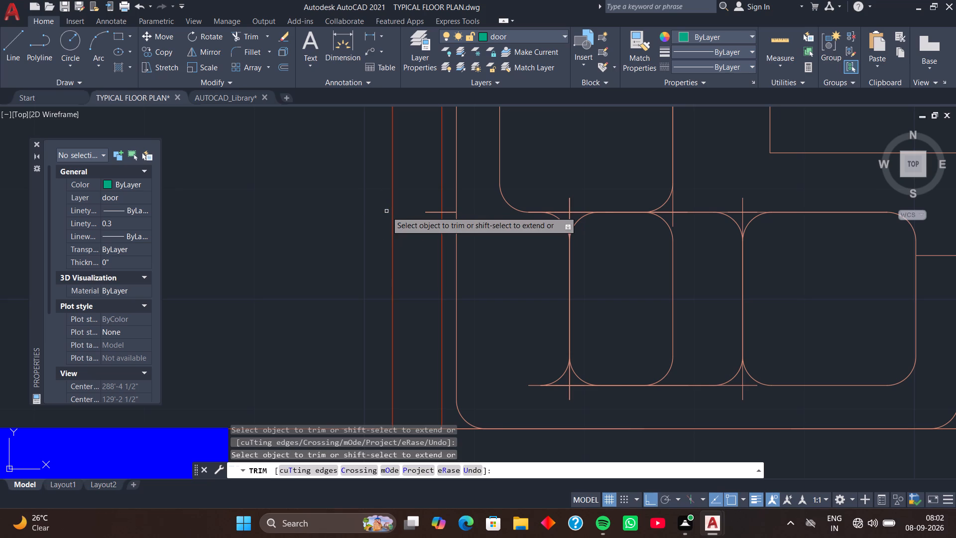
triple_click(436, 213)
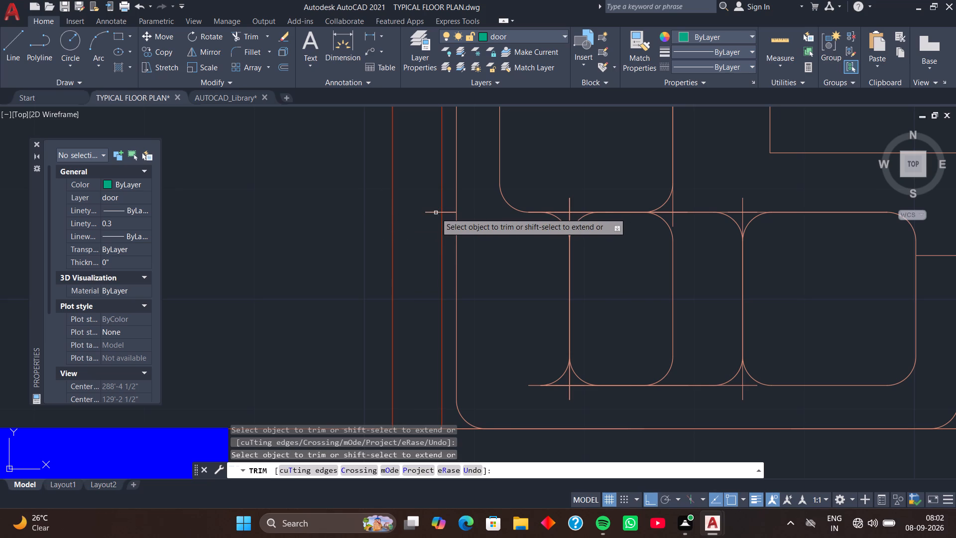
double_click(435, 212)
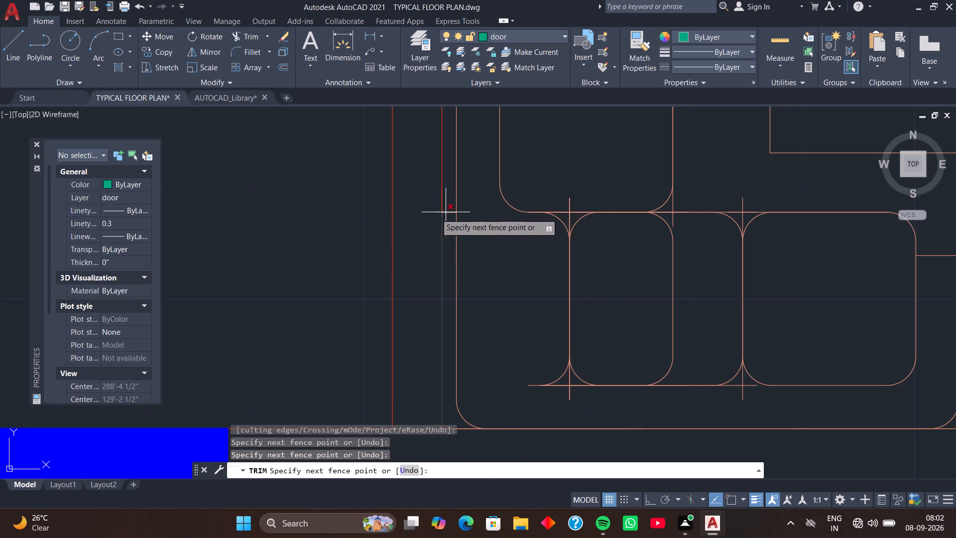
click(434, 213)
click(446, 213)
click(448, 212)
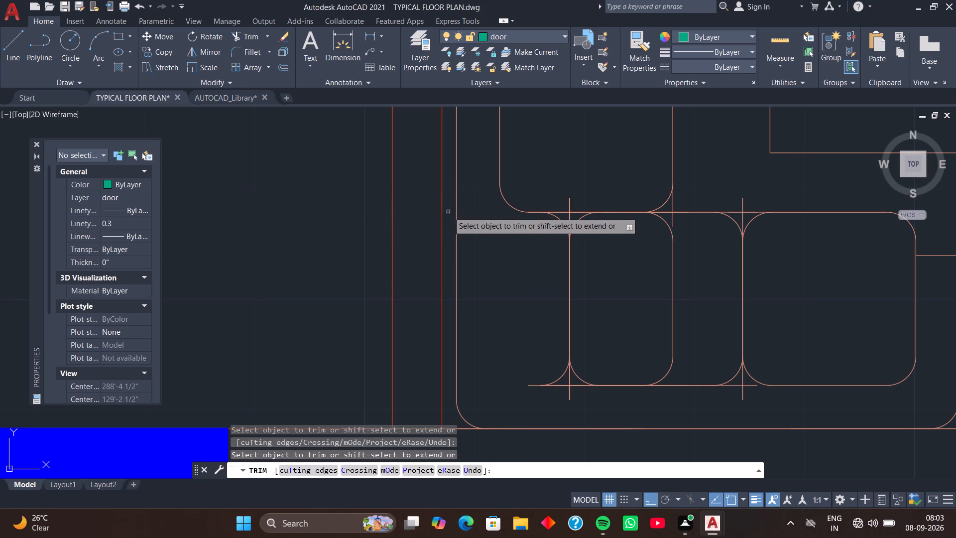
click(448, 212)
scroll(551, 276, down, 2)
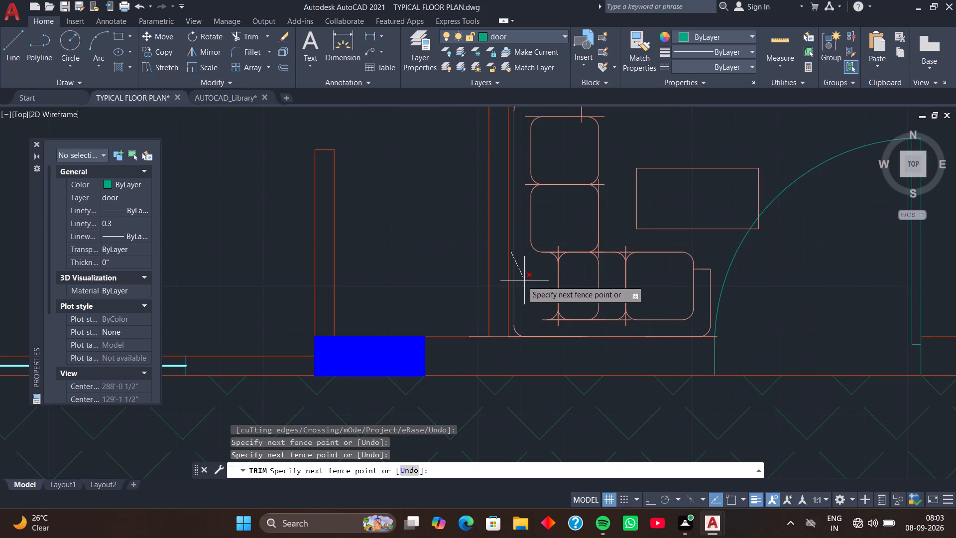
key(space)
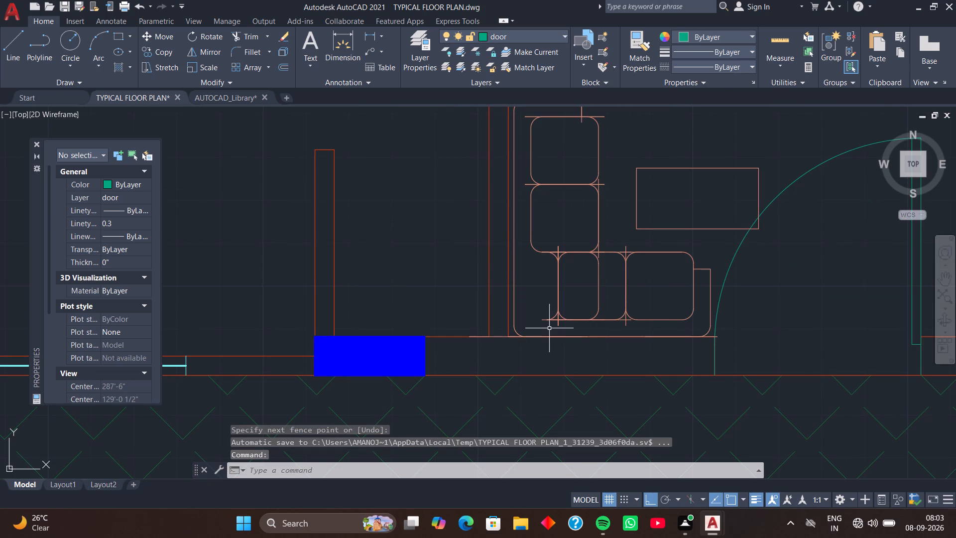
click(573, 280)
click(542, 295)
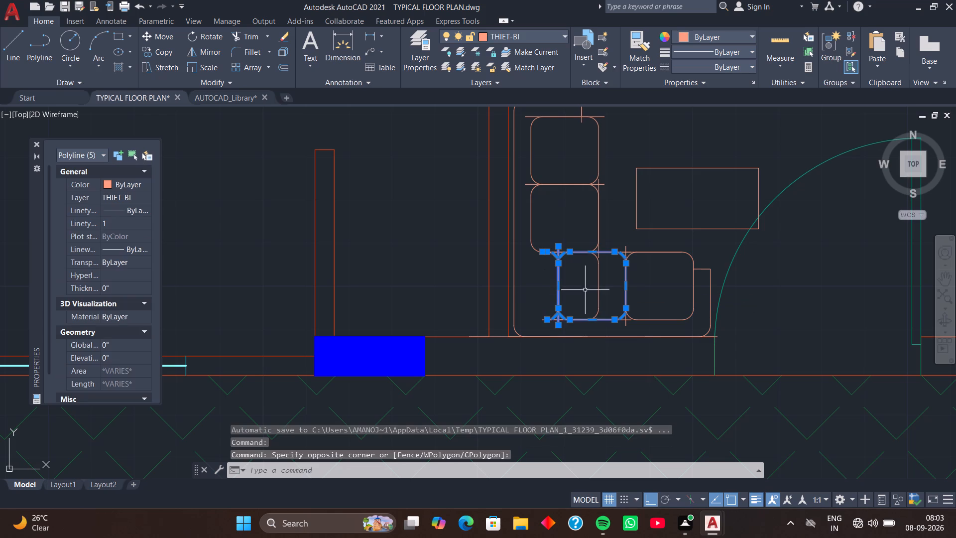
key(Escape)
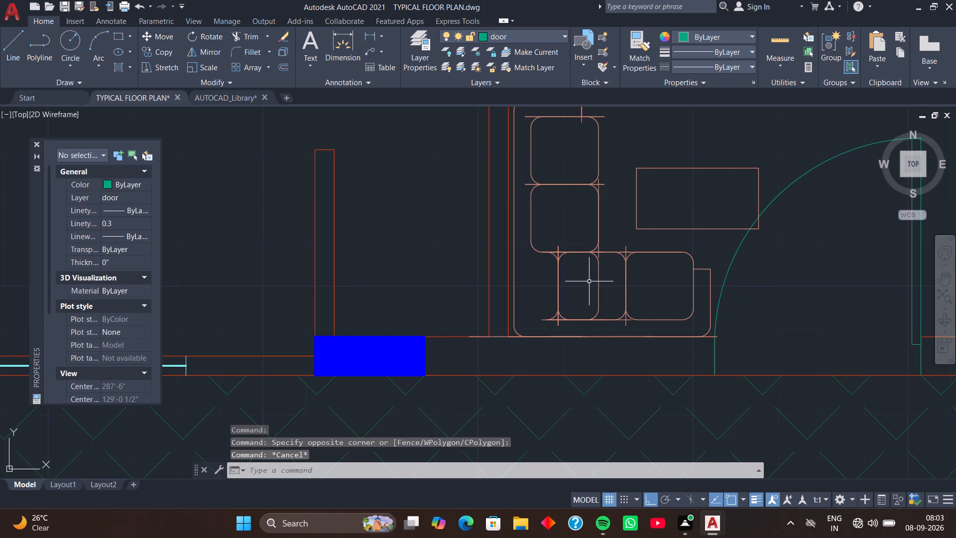
Trim the duplicate vertical seat line inside the sofa's corner and the rounded arcs and line stub at its upper end.
key(t)
key(r)
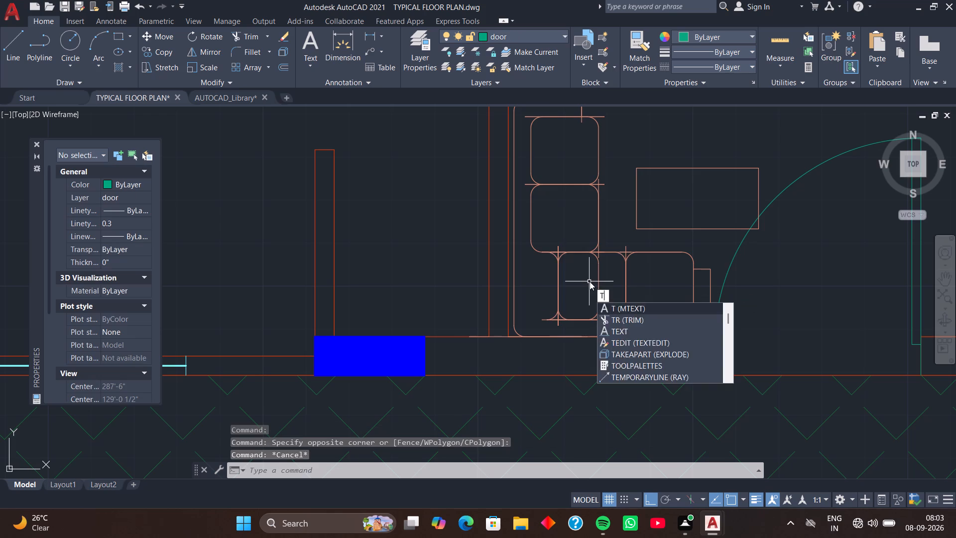
key(space)
drag(570, 273, 545, 290)
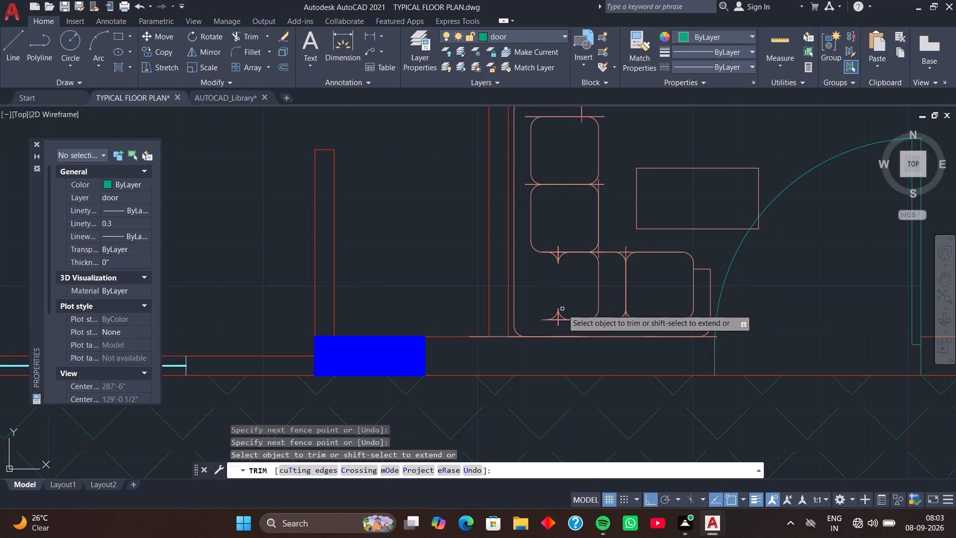
scroll(553, 264, up, 2)
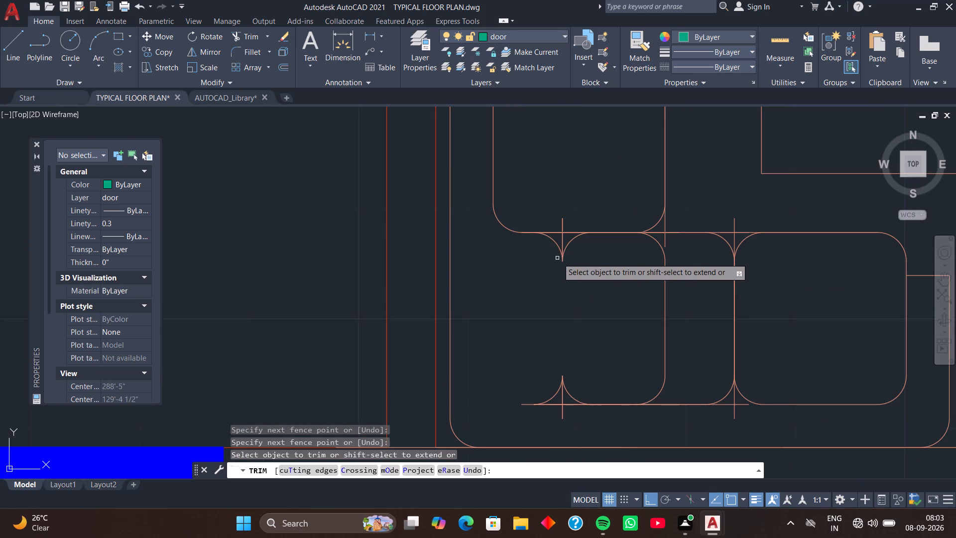
click(563, 258)
click(563, 250)
click(562, 246)
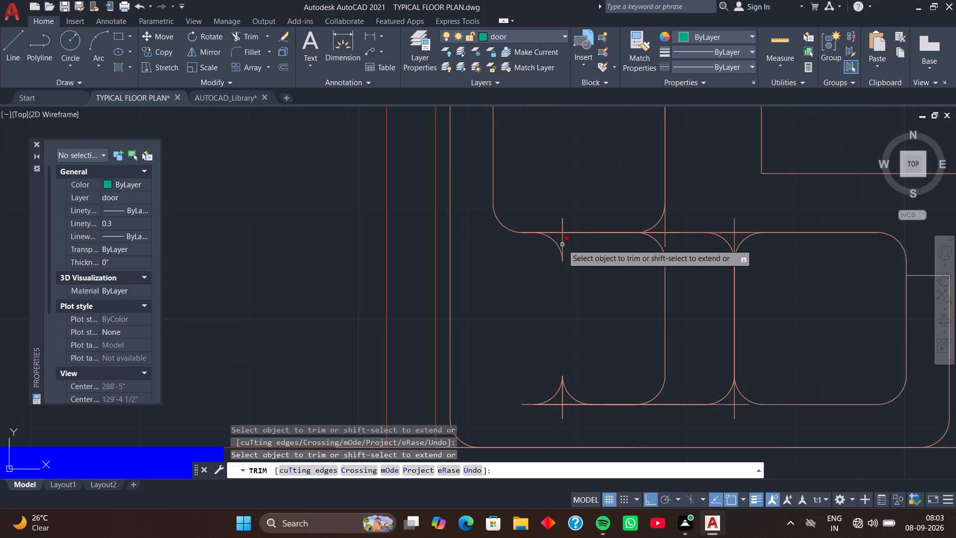
triple_click(562, 244)
Trim the leftover rounded arcs and vertical stub at the lower end of the removed seat line in the sofa's corner.
click(555, 251)
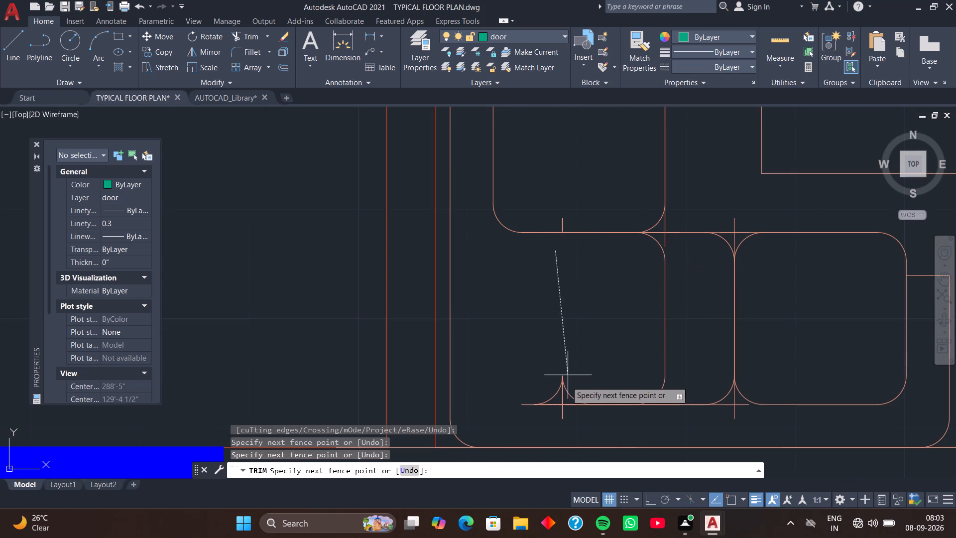
click(564, 386)
double_click(561, 385)
triple_click(562, 382)
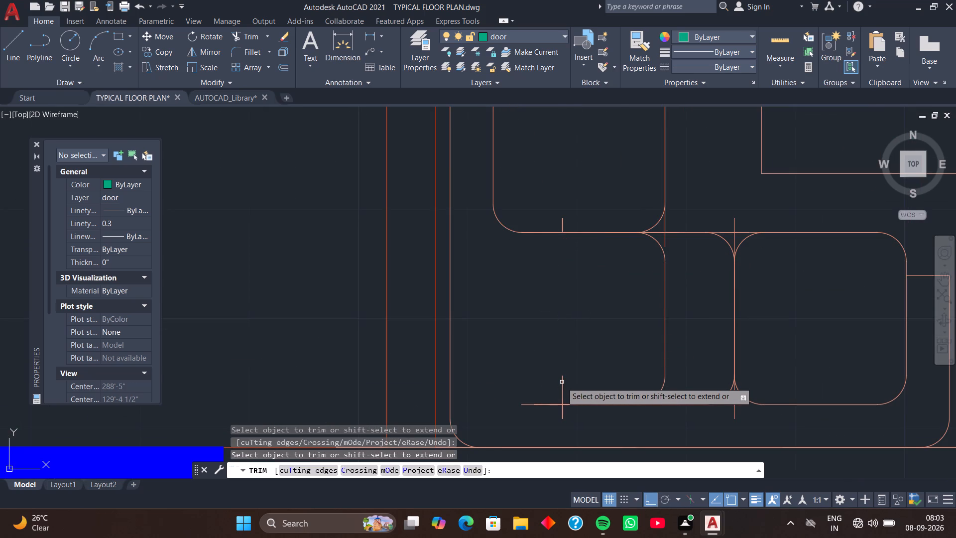
click(563, 382)
double_click(563, 382)
click(564, 377)
click(579, 318)
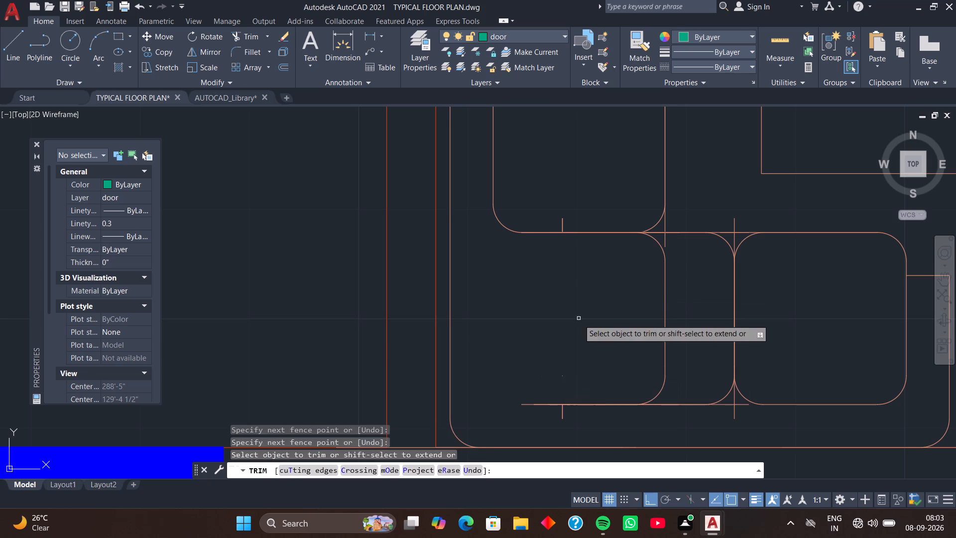
click(568, 307)
scroll(588, 269, down, 2)
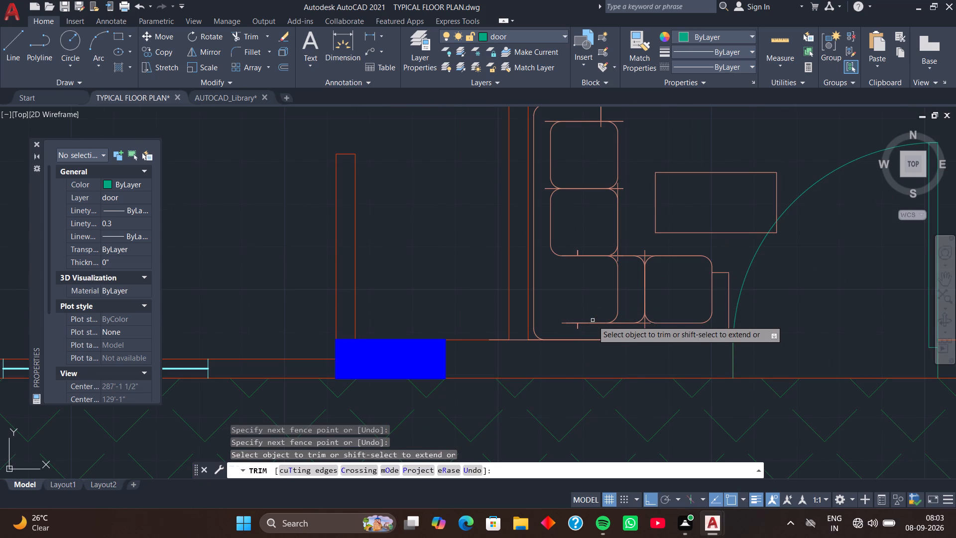
scroll(593, 319, down, 2)
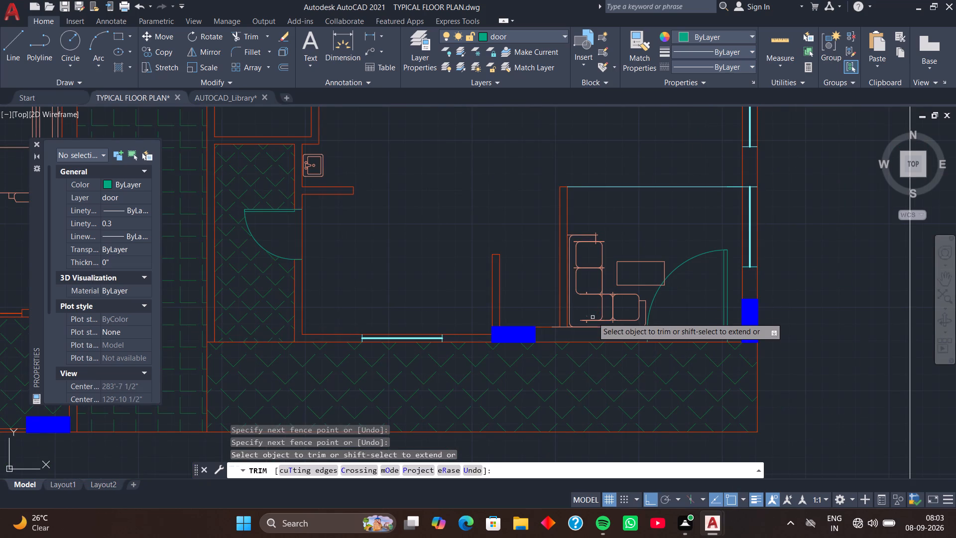
key(Escape)
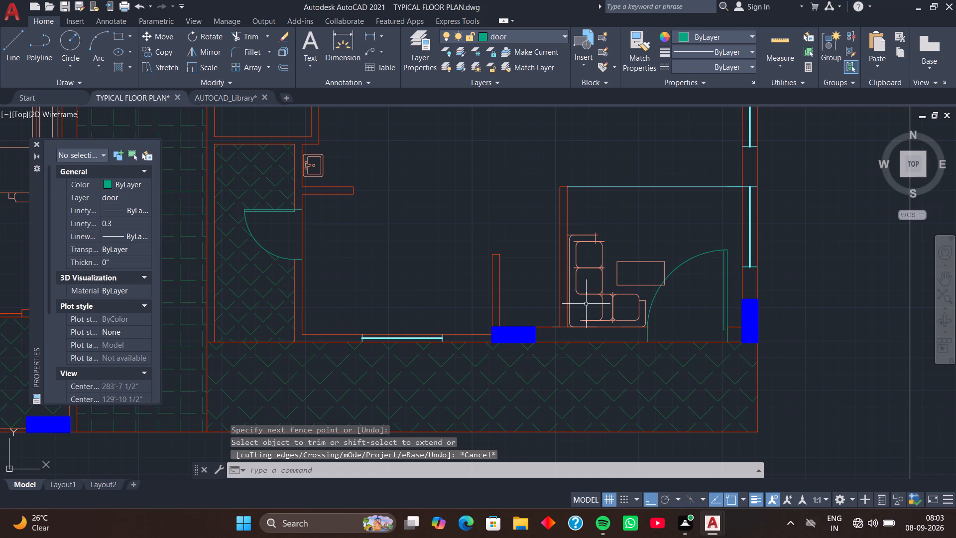
Move the toilet block from above the kitchen counter block to just above the floor plan's border, with Ortho off.
scroll(665, 321, down, 2)
middle_drag(723, 279, 536, 369)
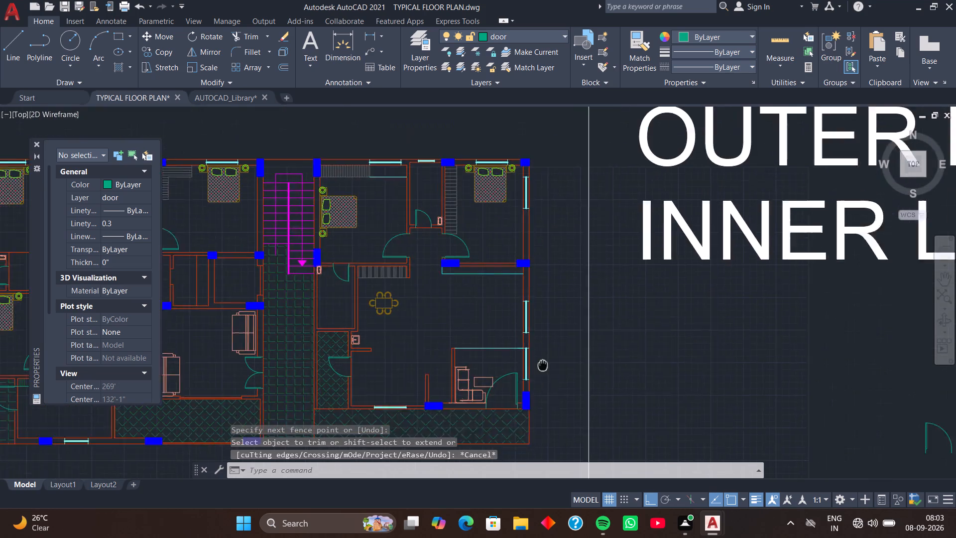
middle_drag(536, 369, 534, 371)
scroll(608, 331, down, 3)
middle_drag(655, 264, 517, 299)
scroll(583, 287, down, 1)
middle_drag(670, 257, 632, 290)
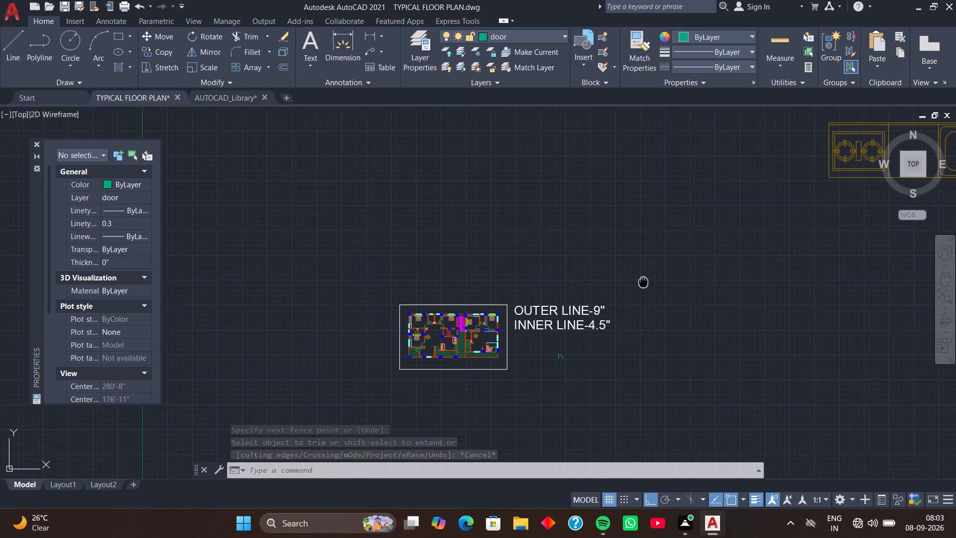
middle_drag(632, 290, 538, 348)
scroll(583, 324, down, 2)
middle_drag(607, 316, 581, 356)
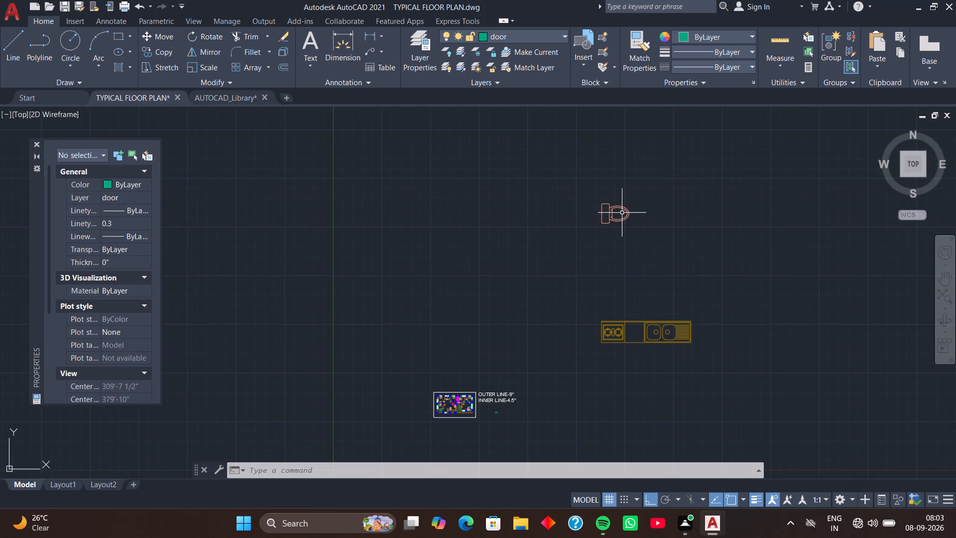
click(624, 213)
click(624, 213)
click(625, 213)
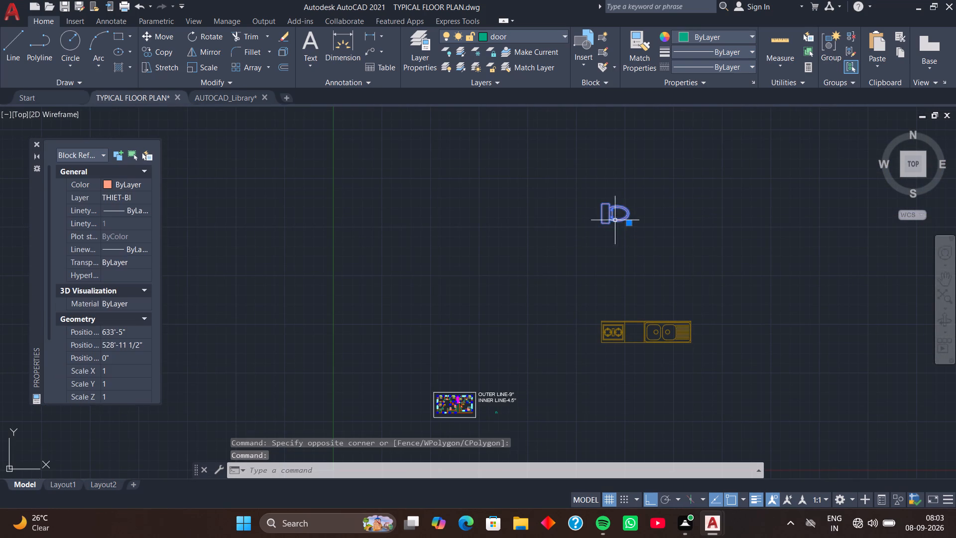
click(630, 224)
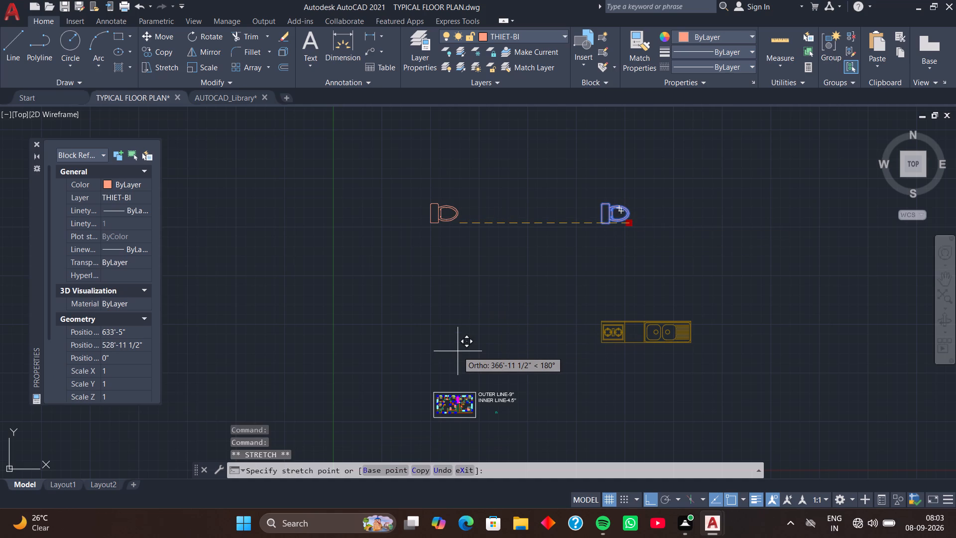
key(F8)
scroll(384, 377, down, 1)
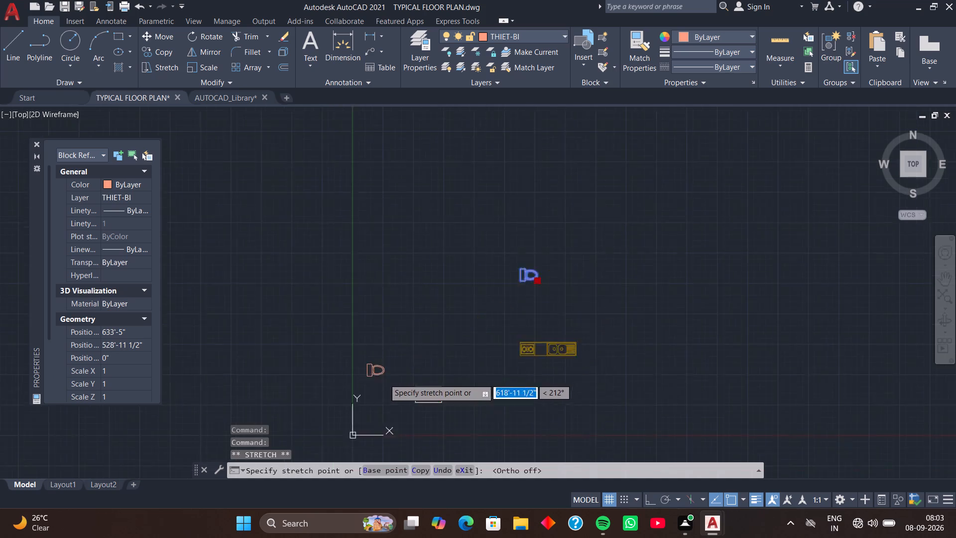
scroll(384, 379, down, 1)
scroll(428, 388, up, 6)
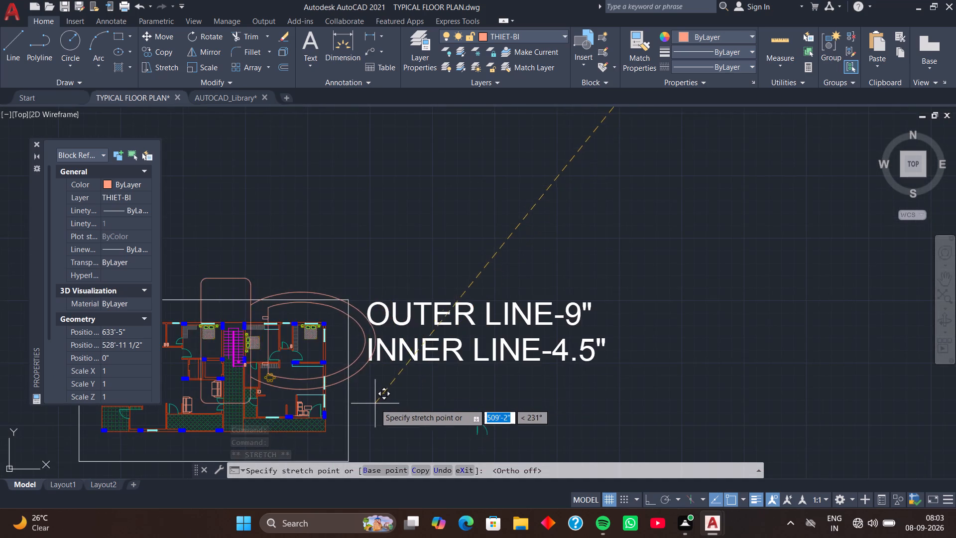
scroll(376, 403, down, 2)
middle_drag(376, 403, 524, 395)
scroll(472, 337, up, 2)
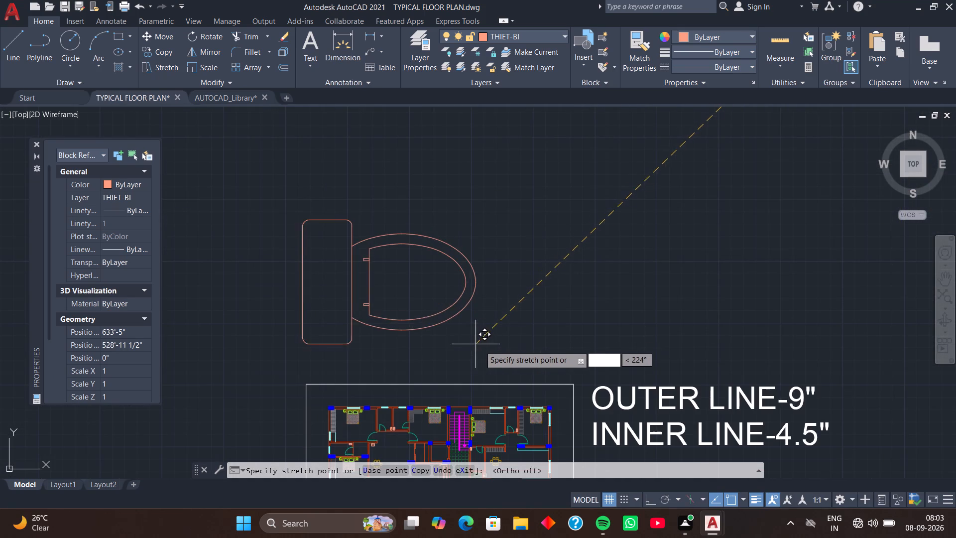
click(496, 343)
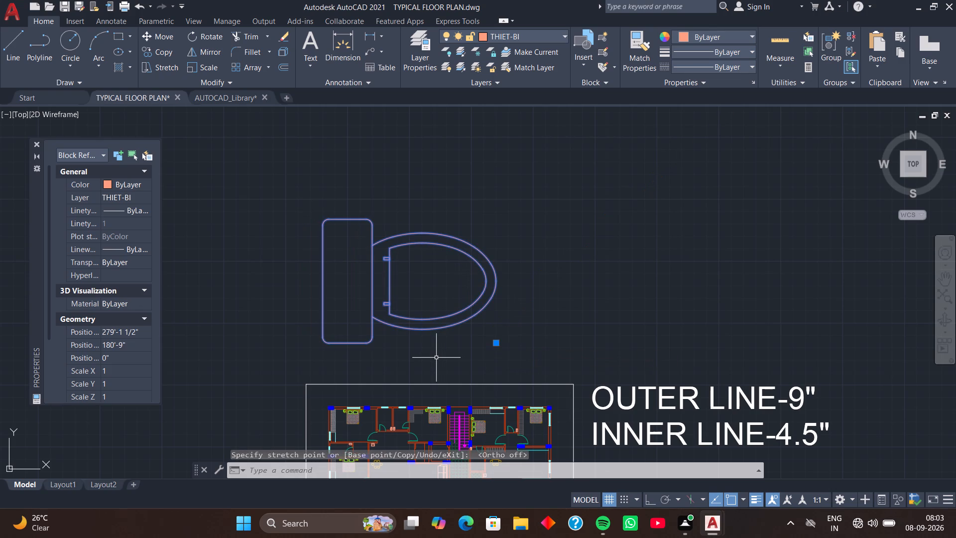
Scale the toilet block to about 0.1 using the lower back corner of its cistern as base point.
text(sc)
key(space)
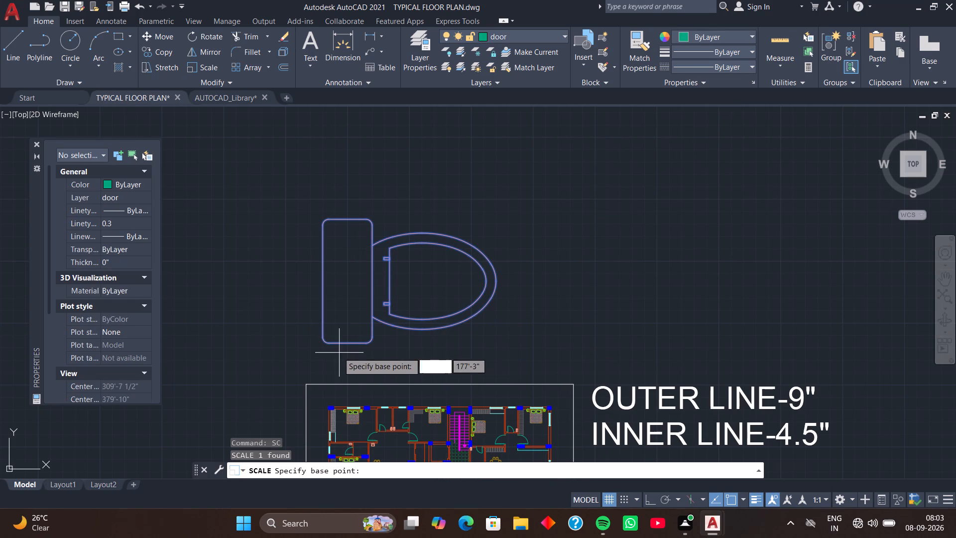
click(326, 343)
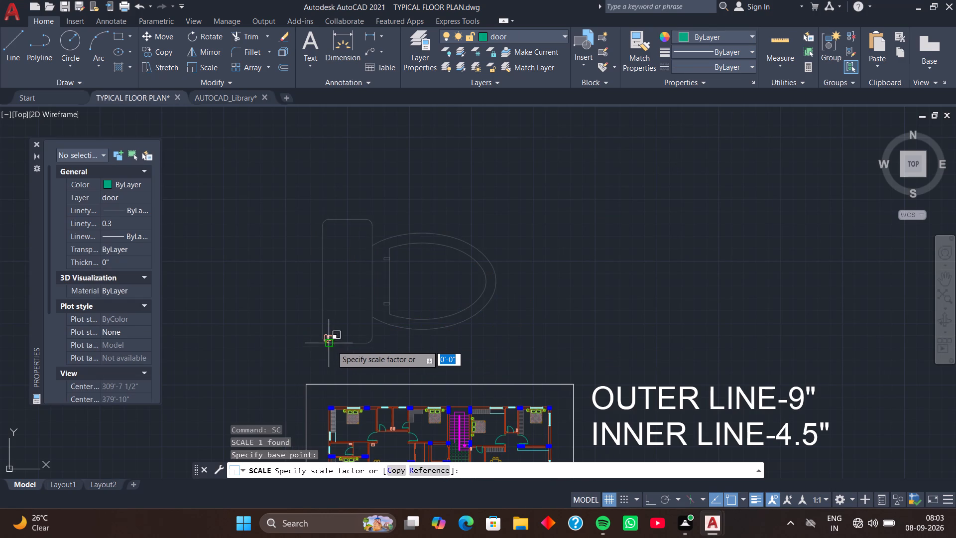
scroll(332, 345, up, 3)
click(332, 345)
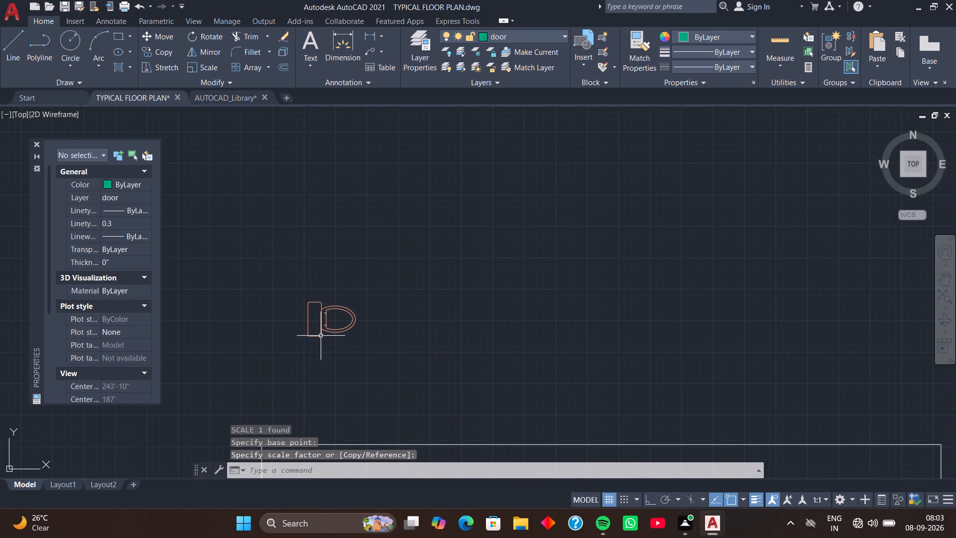
Move the reduced toilet block into the left flat's upper bedroom, just above the wall of the bathroom below.
click(320, 335)
click(355, 336)
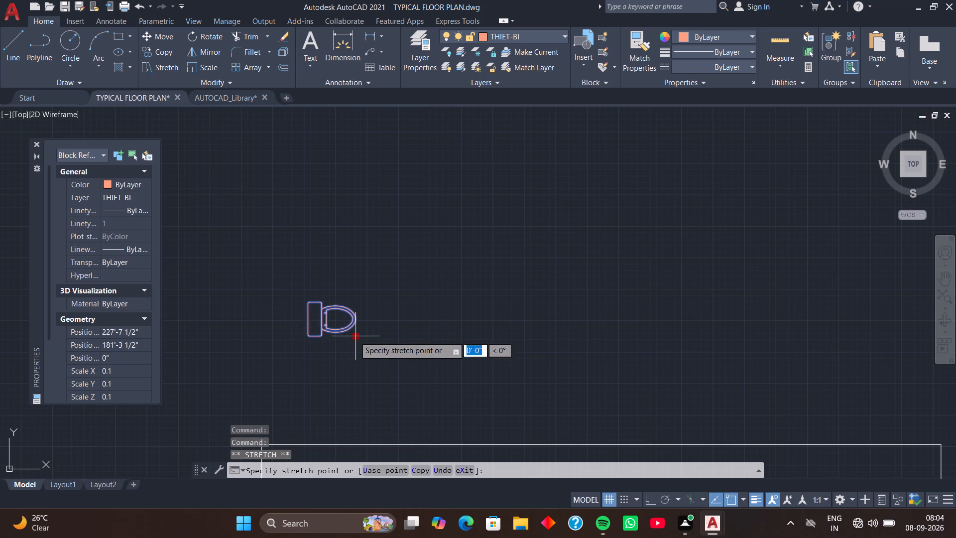
scroll(375, 360, down, 2)
middle_drag(395, 392, 437, 271)
scroll(427, 322, up, 4)
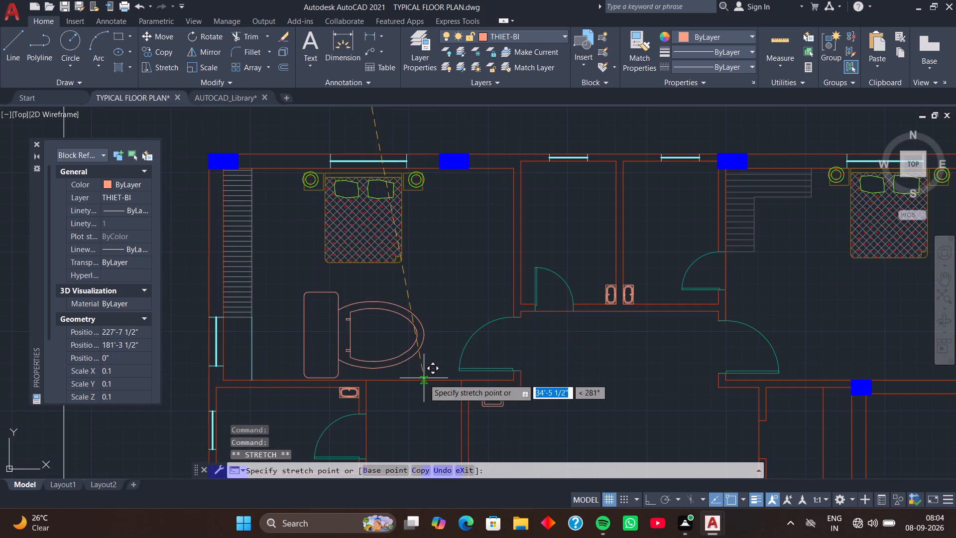
middle_drag(424, 379, 485, 294)
click(483, 286)
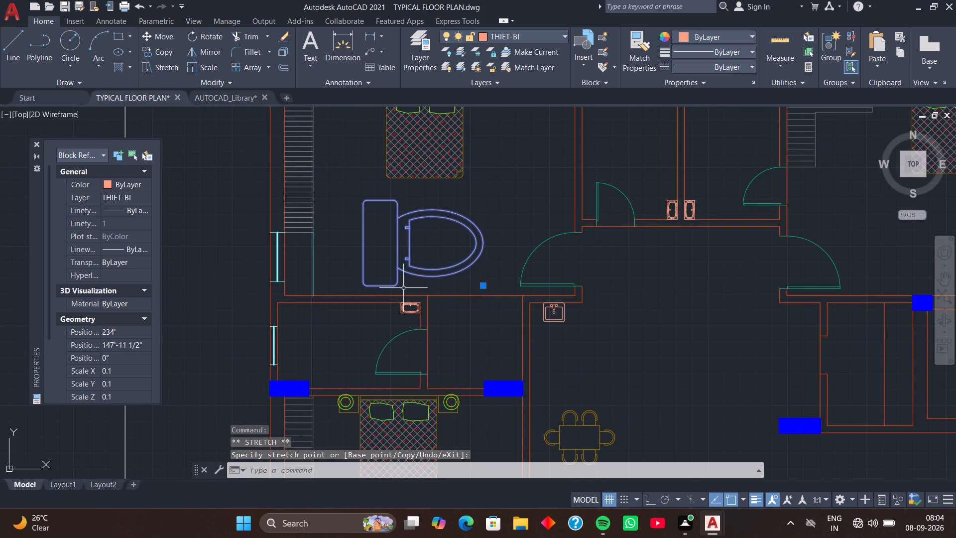
Scale the toilet block down again to bathroom size from the lower back corner of its cistern.
text(sc)
key(space)
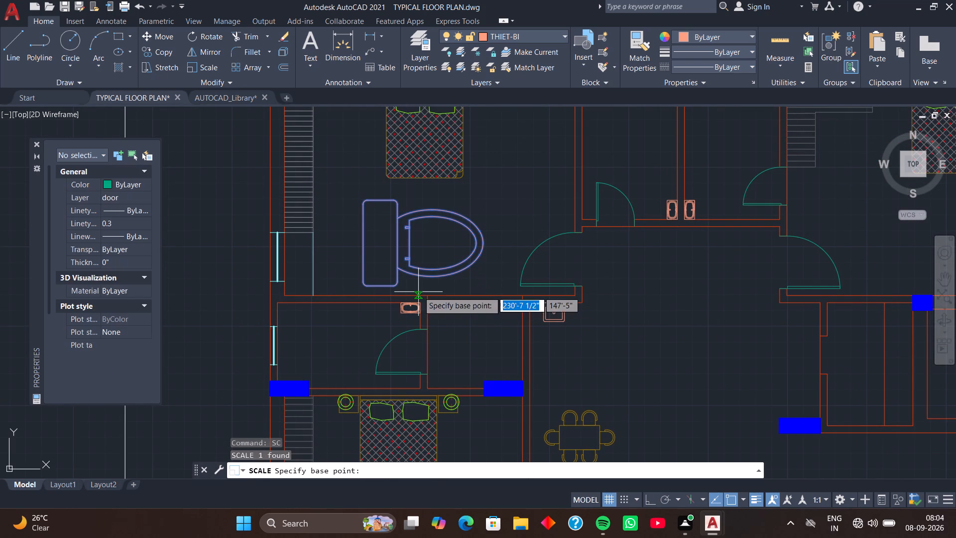
click(366, 285)
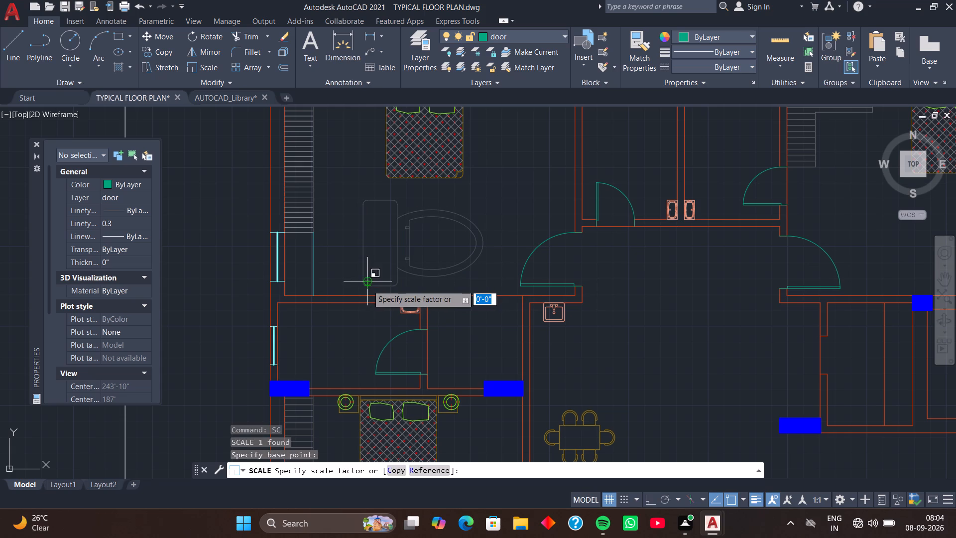
scroll(369, 285, up, 1)
click(372, 286)
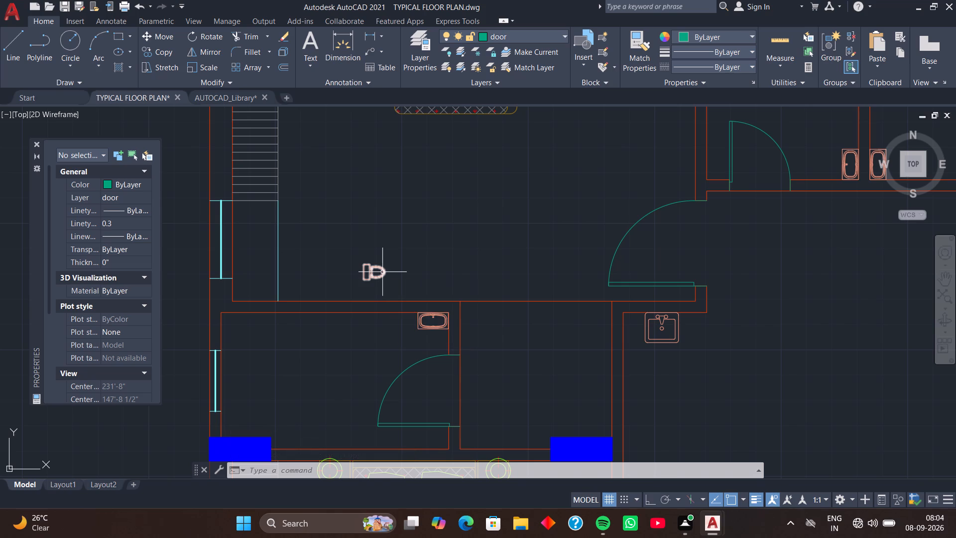
Move the toilet block by its cistern's back midpoint to the midpoint of the window on the left flat bathroom's outer wall.
scroll(311, 278, up, 3)
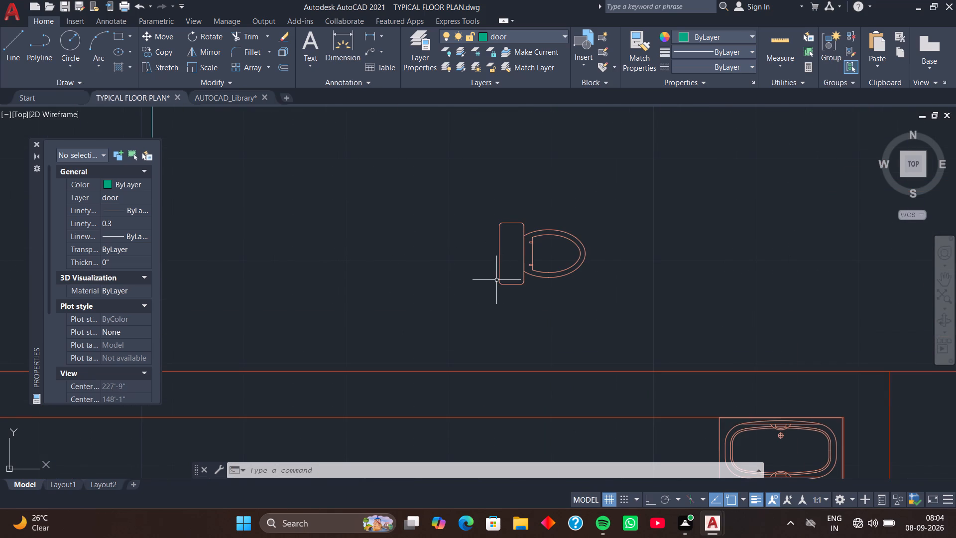
click(498, 281)
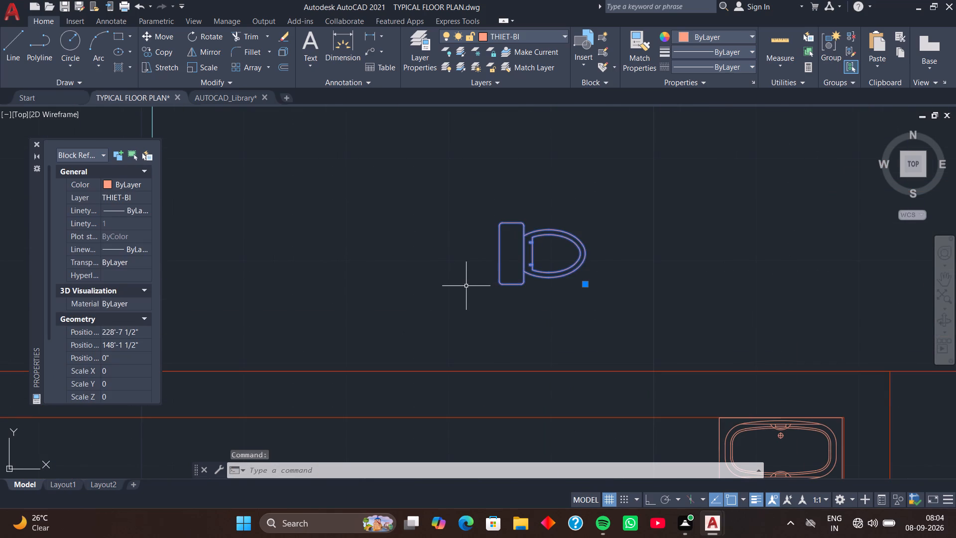
text(m)
key(space)
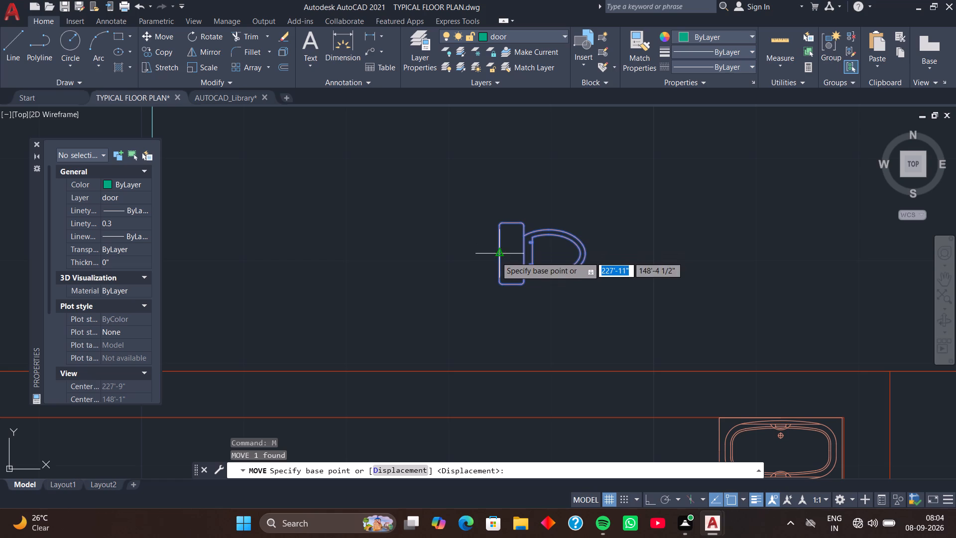
click(498, 255)
middle_drag(390, 326, 546, 193)
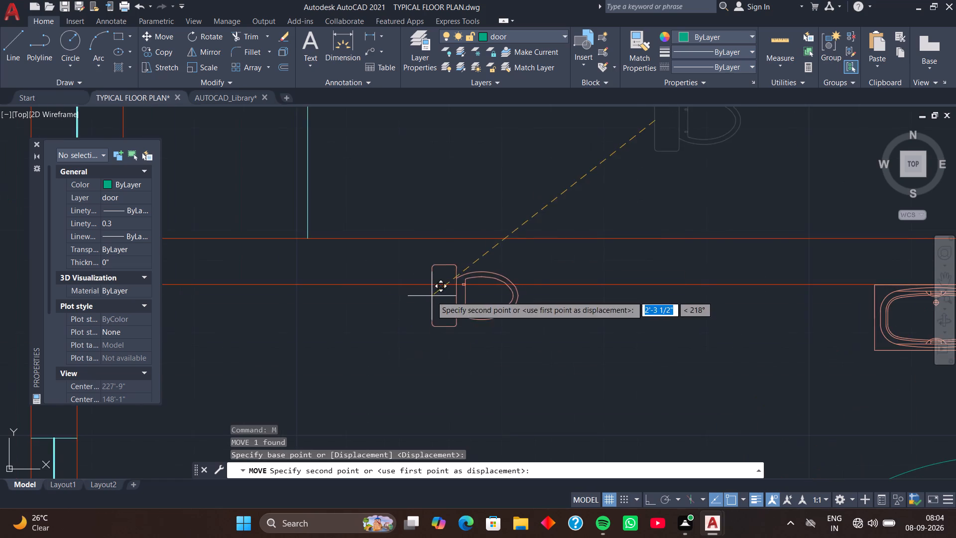
scroll(431, 296, down, 2)
middle_drag(418, 319, 632, 207)
scroll(515, 291, up, 2)
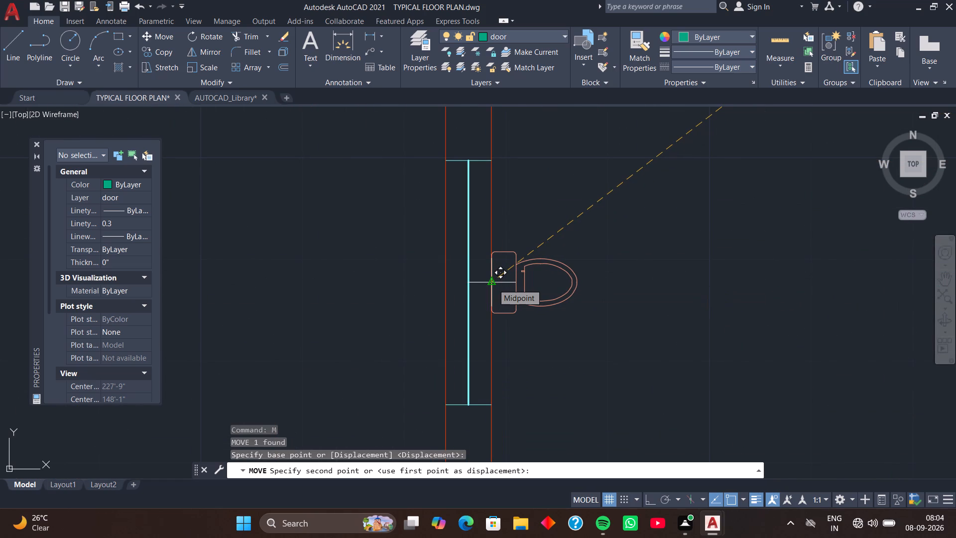
click(493, 284)
Scale up the toilet block in the left flat's bathroom from the lower back corner of its cistern.
scroll(600, 259, down, 4)
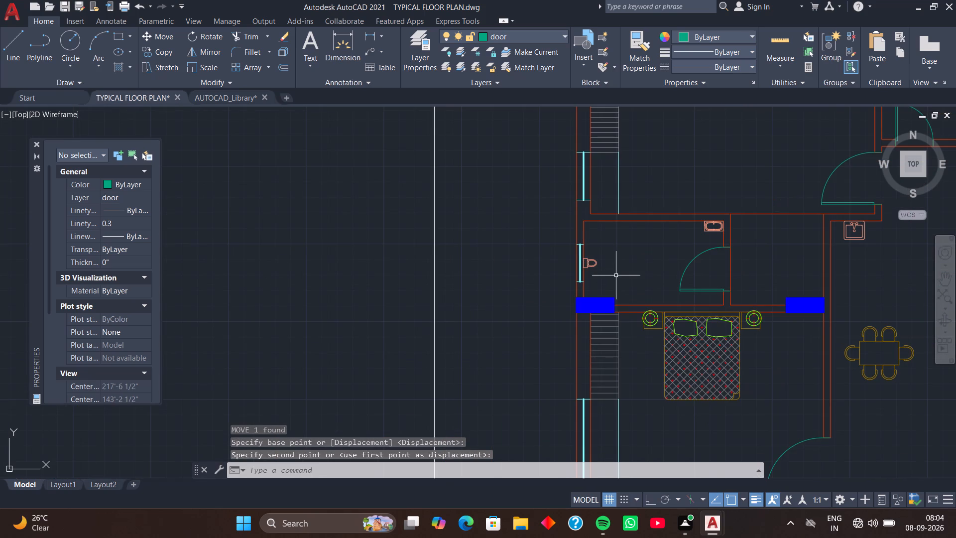
click(595, 266)
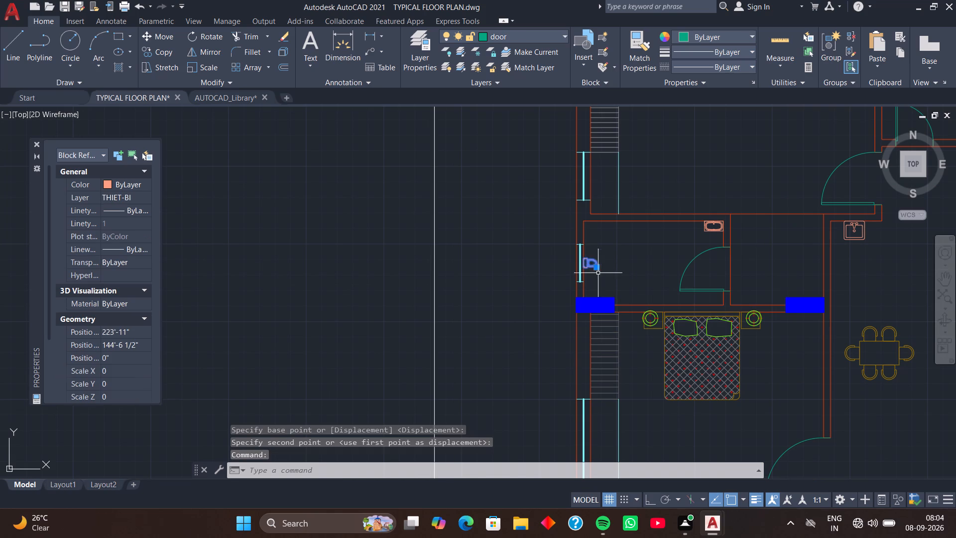
scroll(596, 273, up, 3)
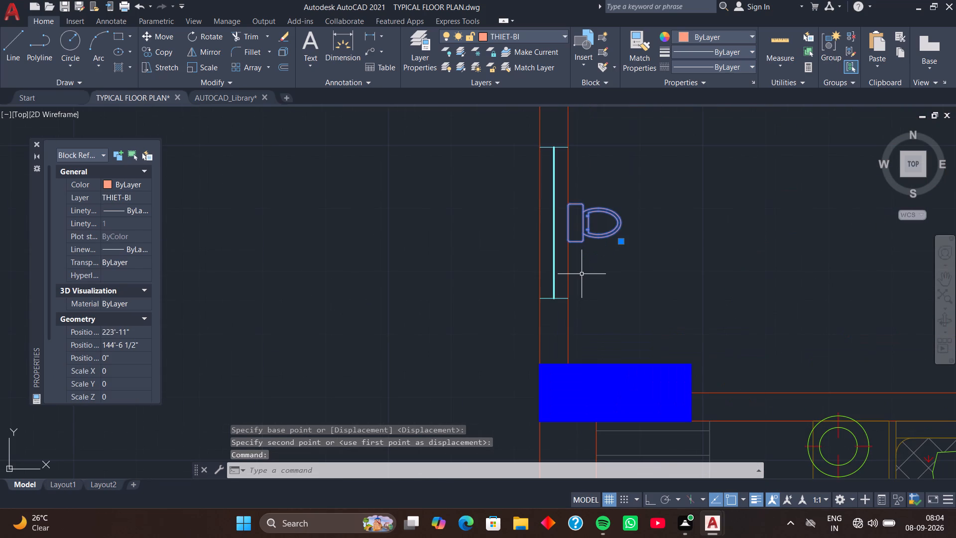
key(s)
key(c)
key(space)
scroll(573, 245, up, 3)
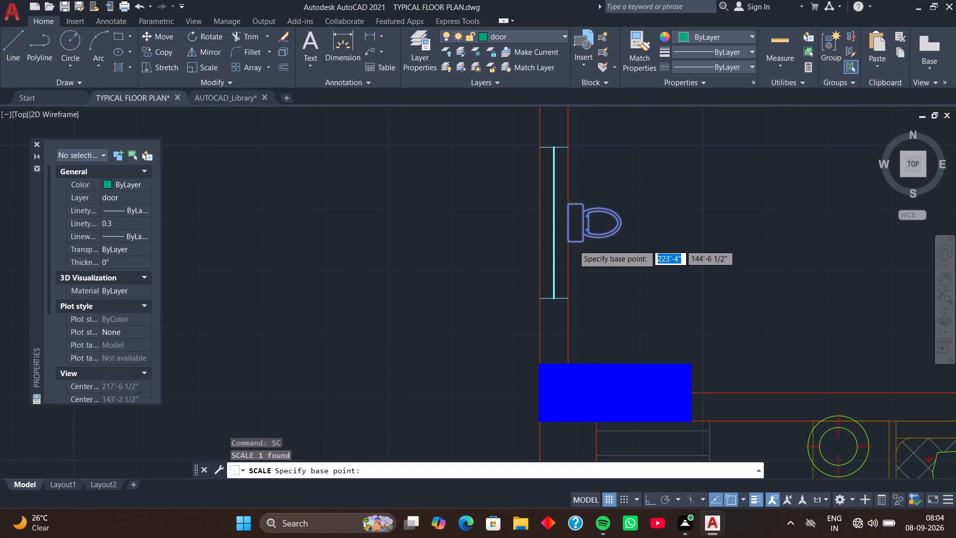
scroll(573, 245, up, 1)
click(547, 230)
scroll(587, 239, down, 3)
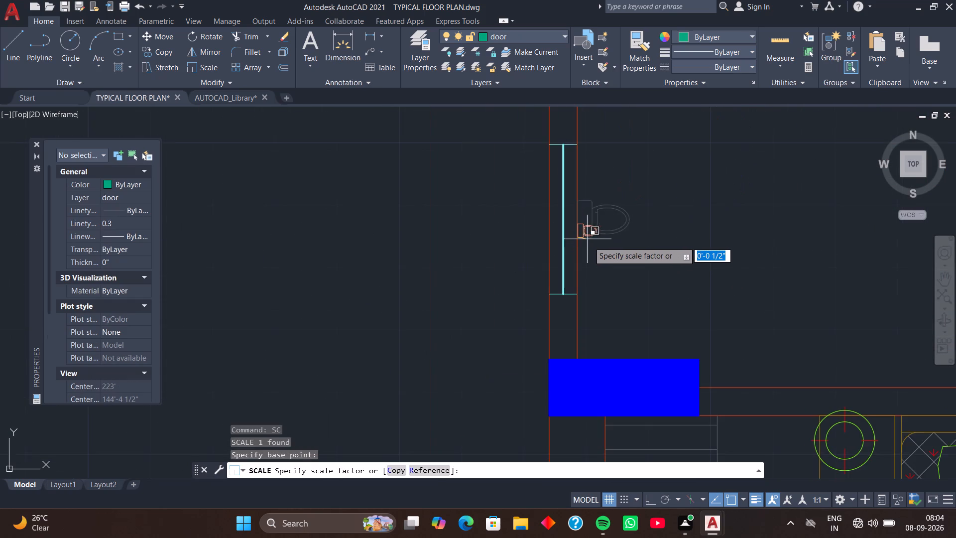
scroll(646, 258, down, 2)
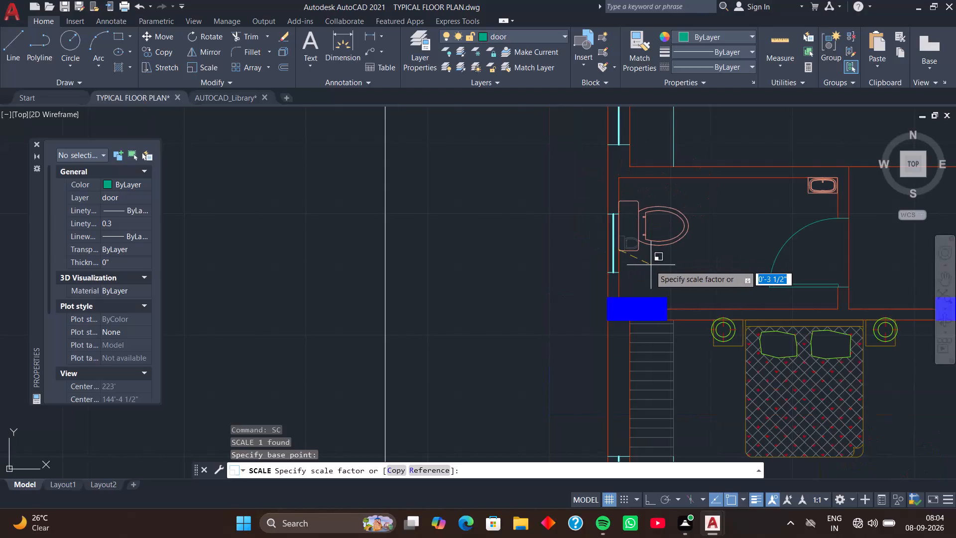
click(639, 258)
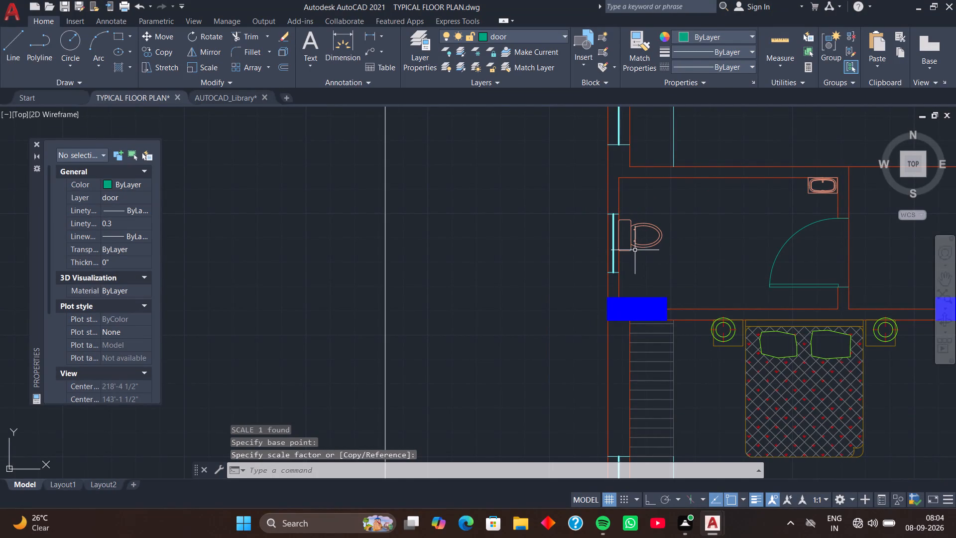
Move the enlarged toilet block about 3" down along the bathroom's outer wall, using its lower back cistern corner as base point.
click(630, 250)
scroll(629, 256, up, 3)
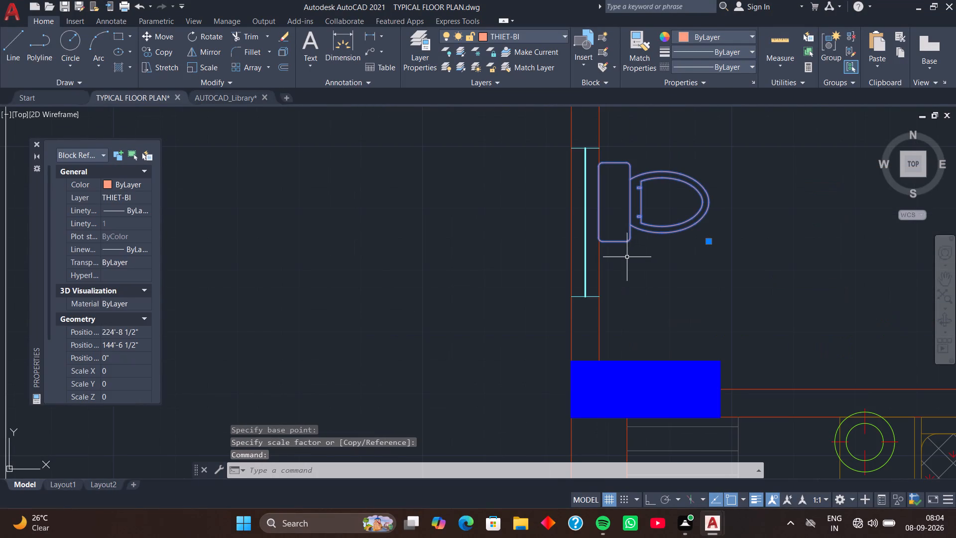
key(m)
key(space)
scroll(599, 251, up, 3)
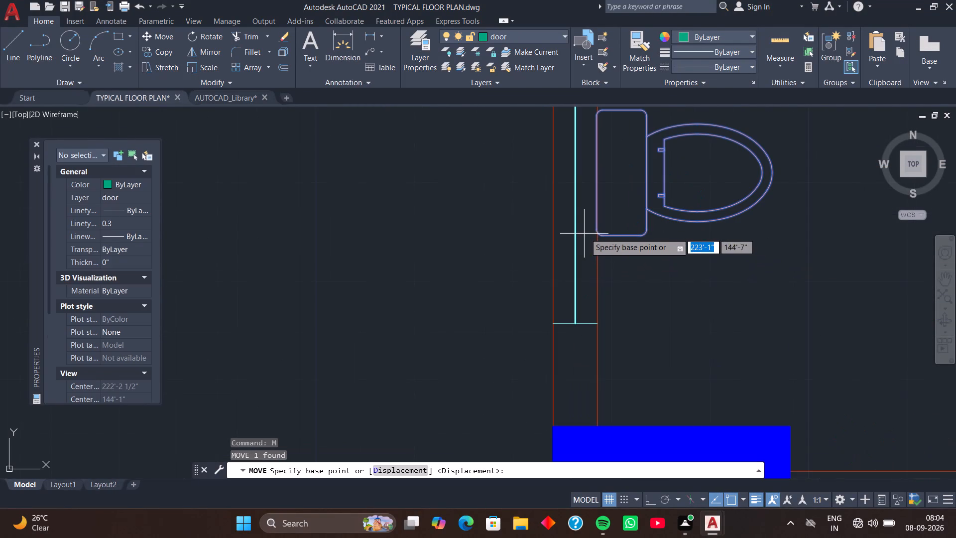
click(595, 234)
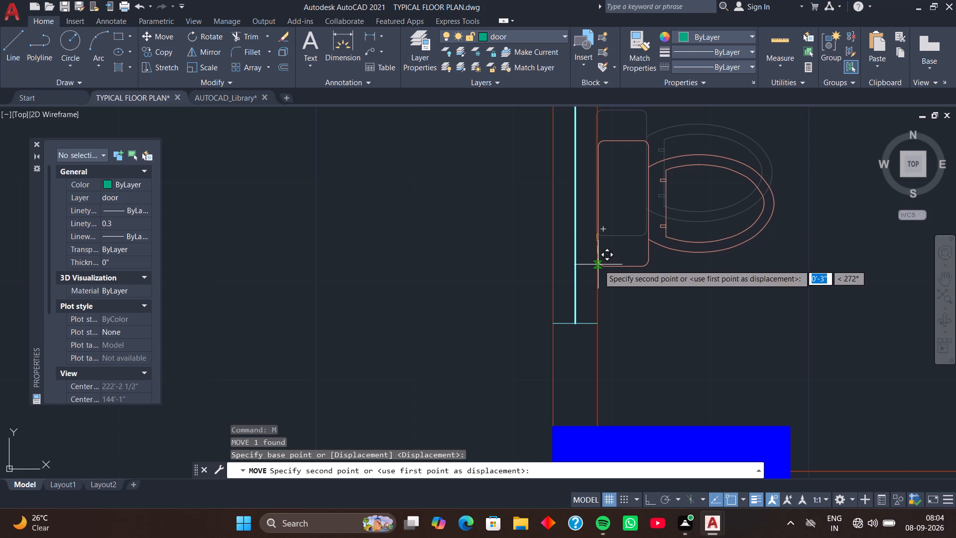
click(599, 265)
Copy the toilet in Multiple mode from its cistern's back midpoint into both adjoining upper bathrooms, the right-hand copy against their shared wall.
scroll(620, 270, down, 2)
click(624, 270)
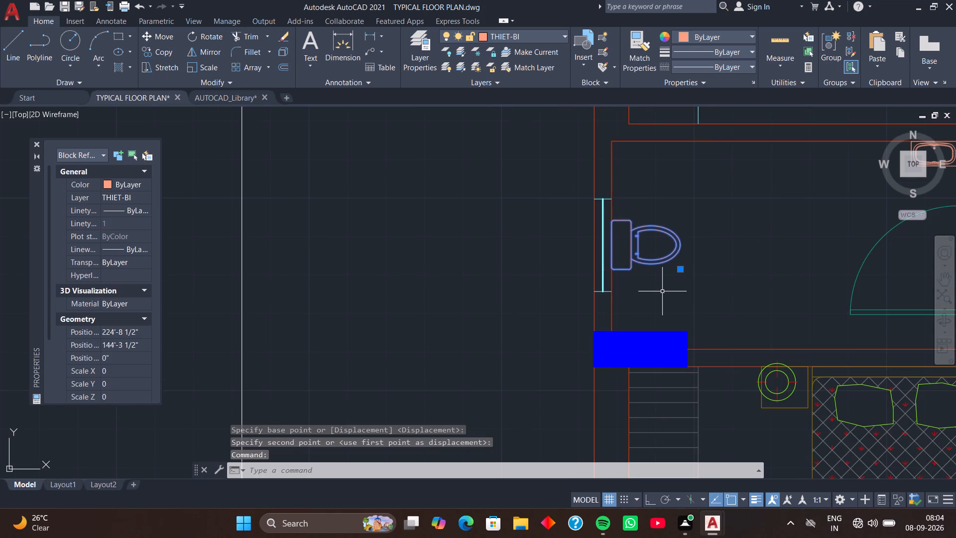
text(co m)
key(space)
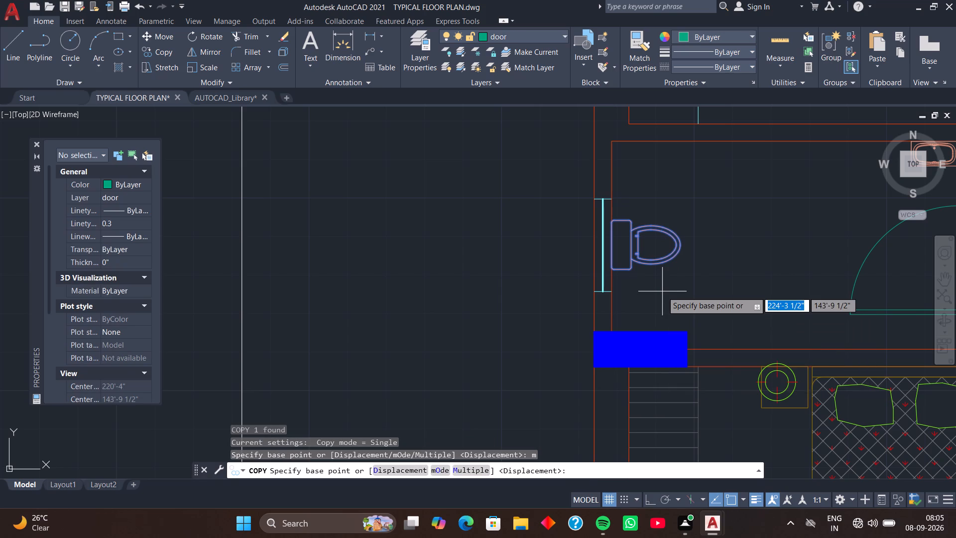
click(612, 248)
scroll(722, 216, down, 3)
middle_drag(742, 197, 653, 320)
middle_drag(731, 255, 574, 313)
scroll(727, 265, up, 2)
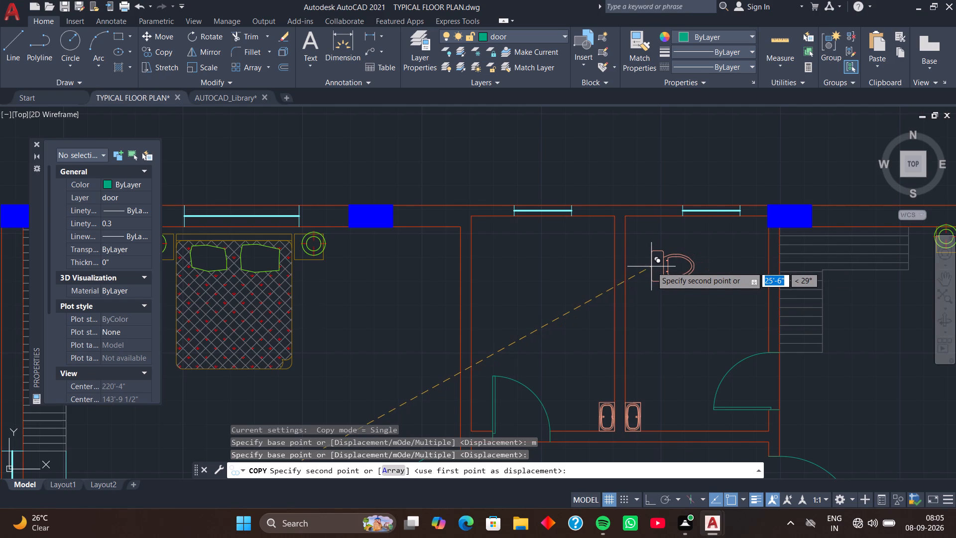
scroll(631, 263, up, 1)
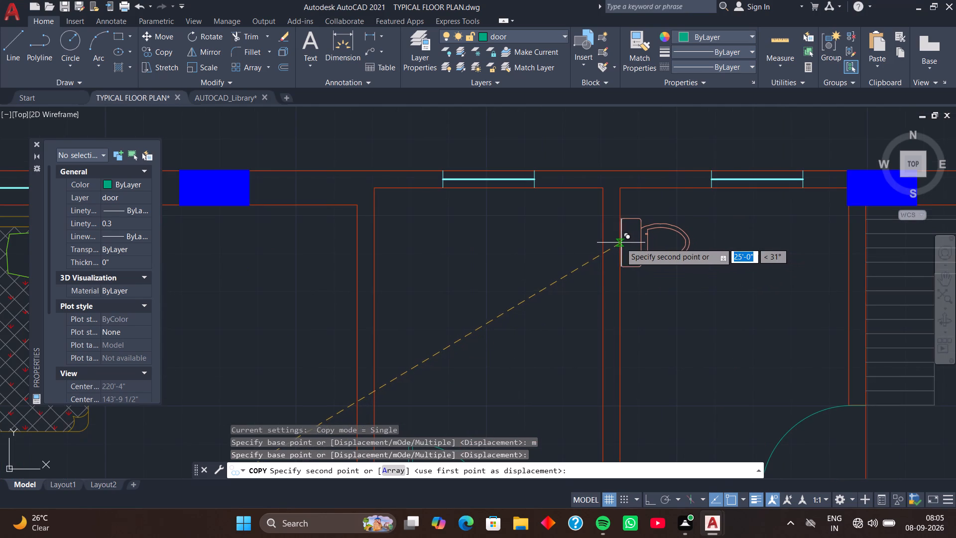
click(620, 243)
click(519, 261)
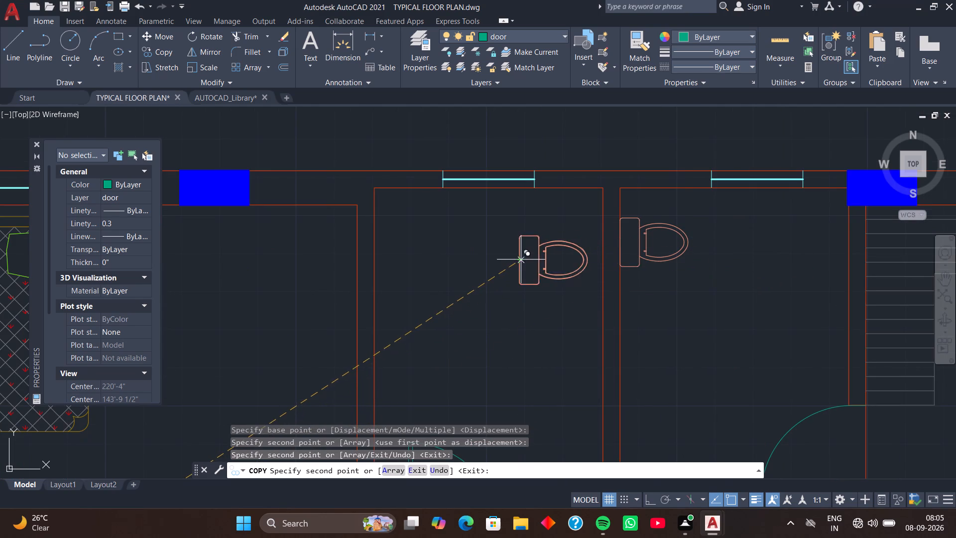
Place further toilet copies in the right flat's bathroom beside the stair corridor and its upper bathroom between the bedrooms, ending the copying.
scroll(659, 273, down, 2)
middle_drag(679, 290, 619, 206)
scroll(620, 219, down, 2)
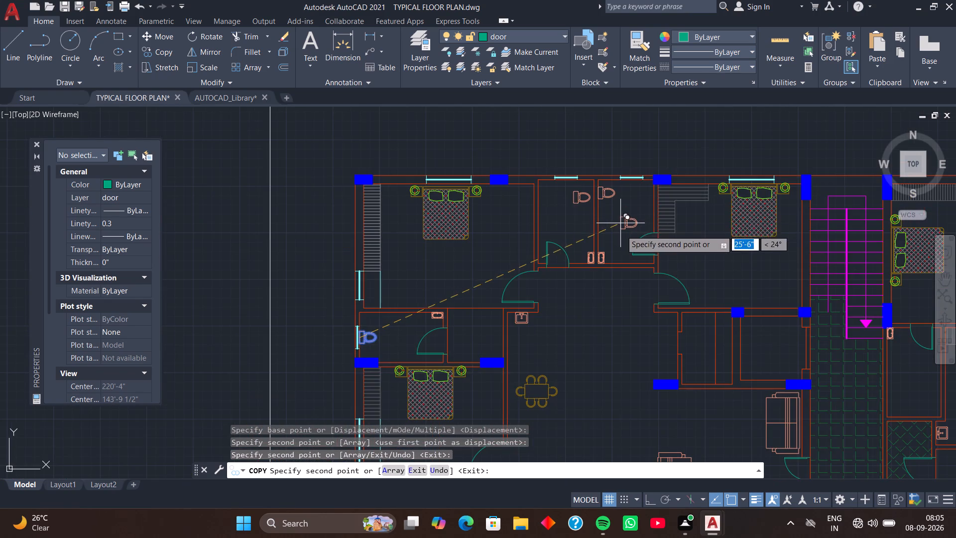
middle_drag(640, 274, 543, 218)
scroll(714, 293, up, 2)
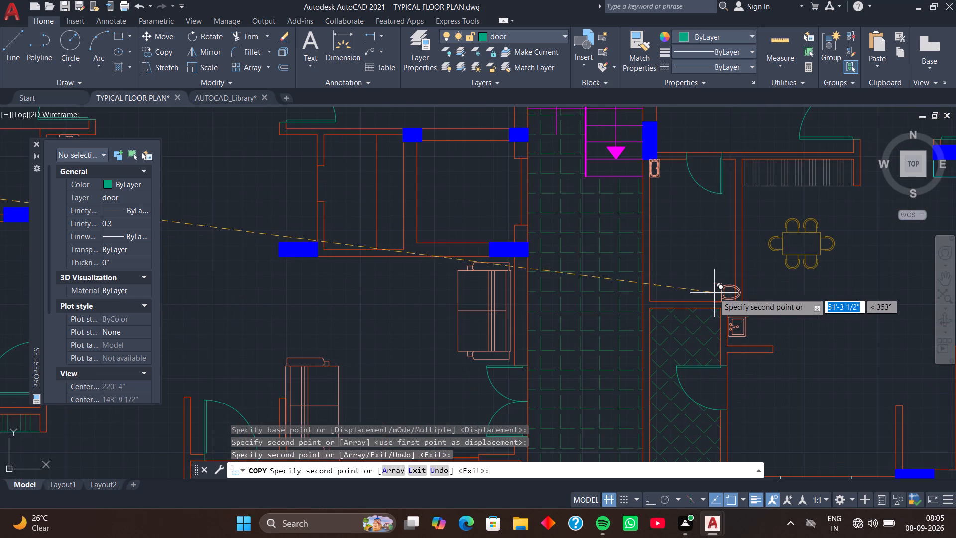
click(679, 245)
scroll(718, 230, down, 3)
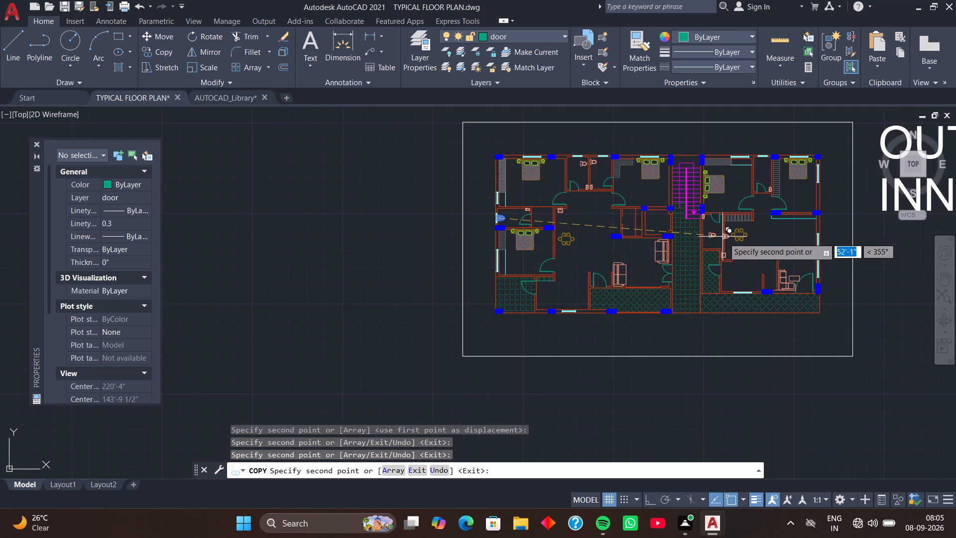
middle_drag(723, 238, 662, 298)
middle_click(660, 300)
scroll(679, 224, up, 3)
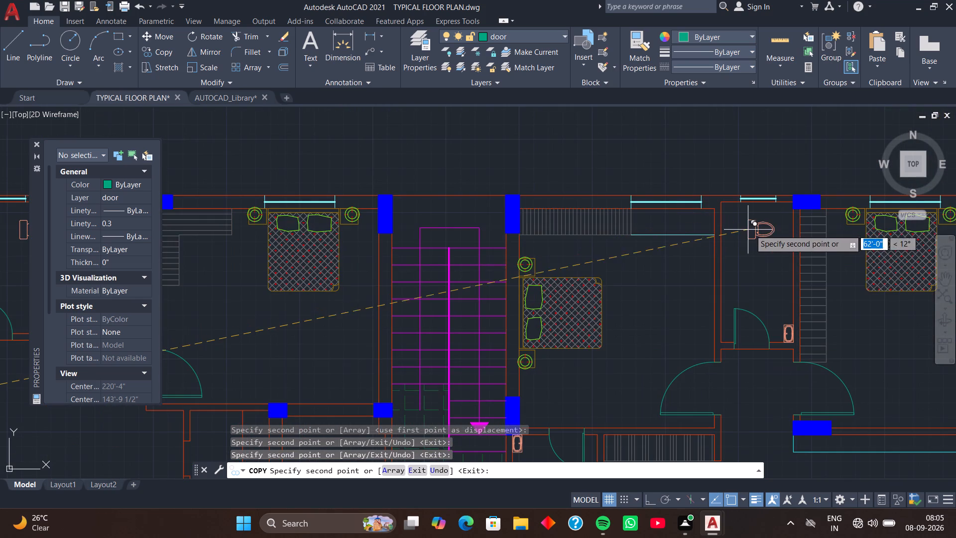
click(749, 231)
scroll(686, 256, down, 4)
middle_drag(684, 285, 684, 242)
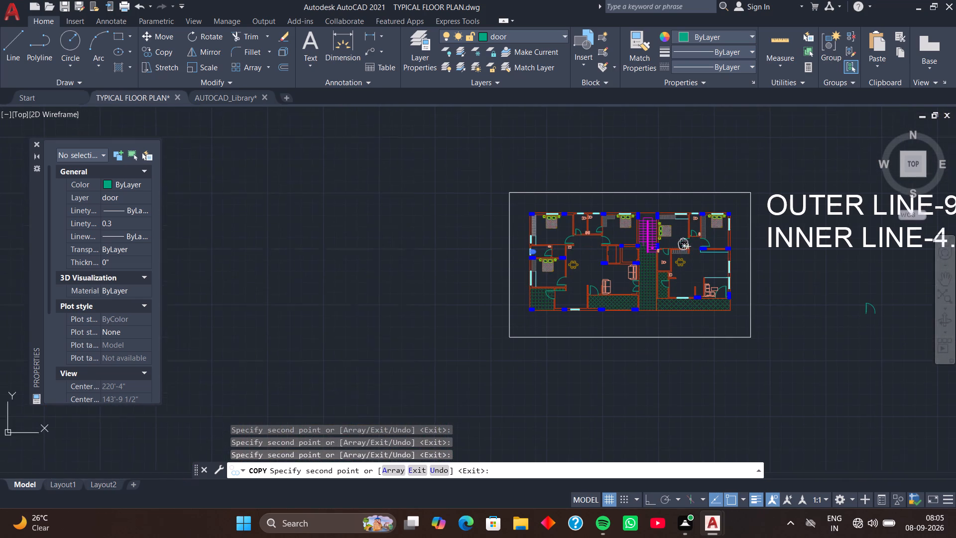
middle_drag(684, 242, 685, 240)
key(space)
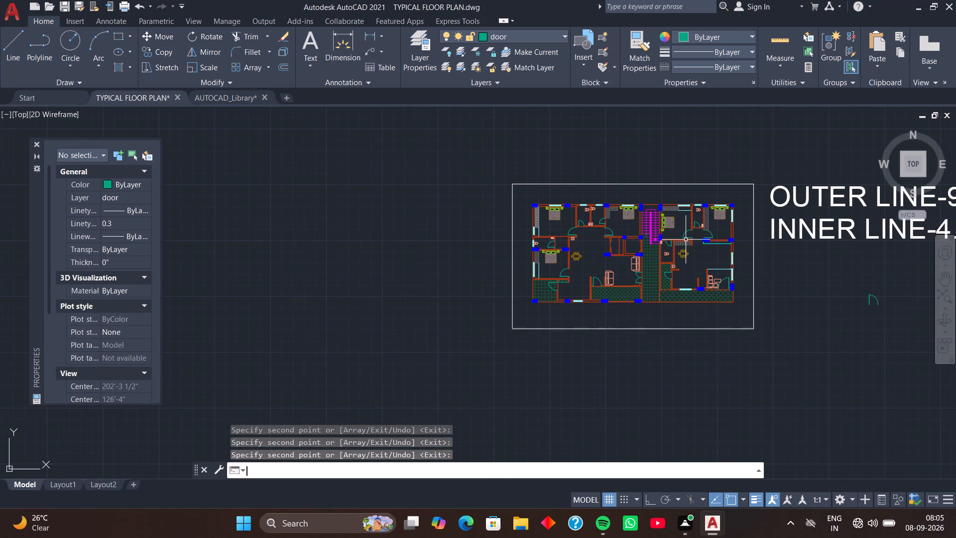
Rotate the toilet in the left one of the two adjoining upper bathrooms by about 180° around its upper back cistern corner.
scroll(590, 217, up, 6)
middle_drag(551, 197, 582, 324)
middle_drag(548, 280, 557, 324)
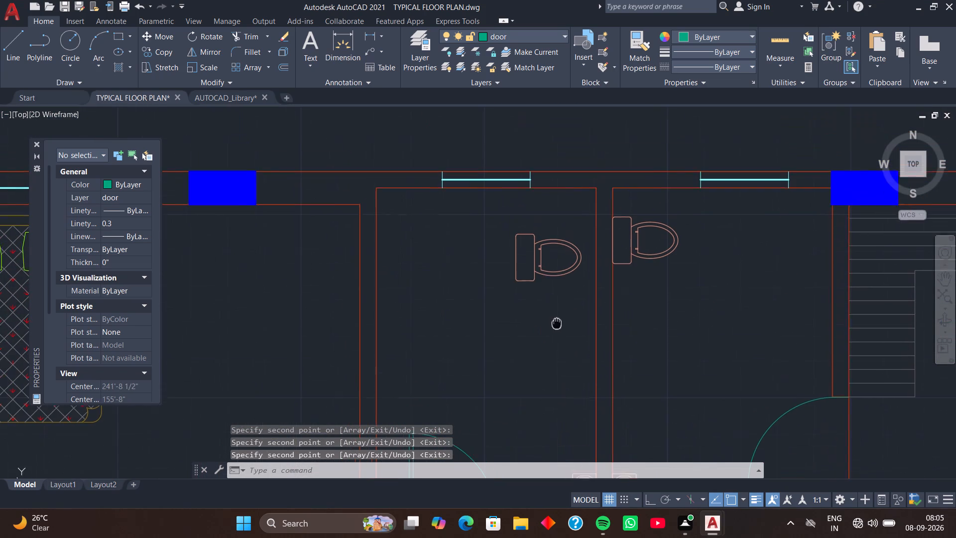
middle_drag(557, 324, 557, 325)
click(546, 278)
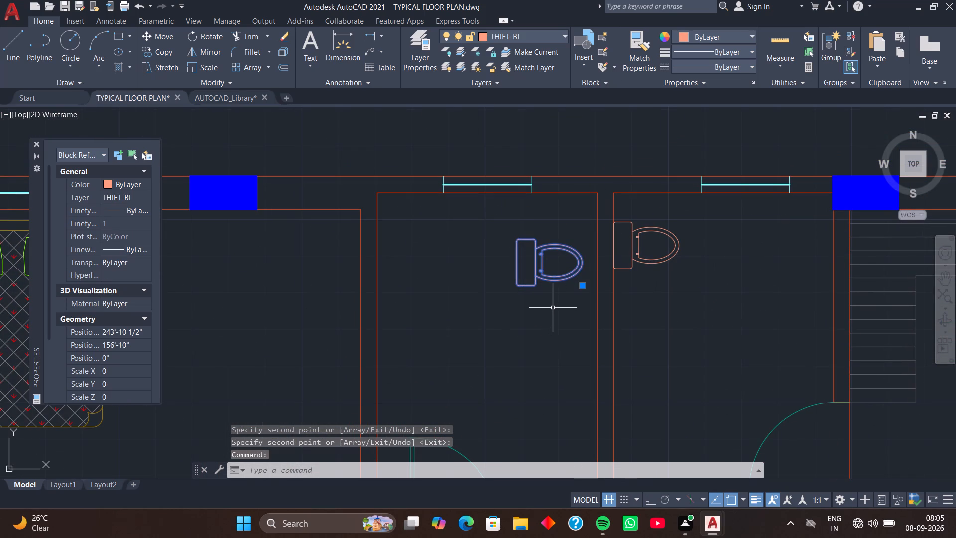
key(r)
key(o)
key(space)
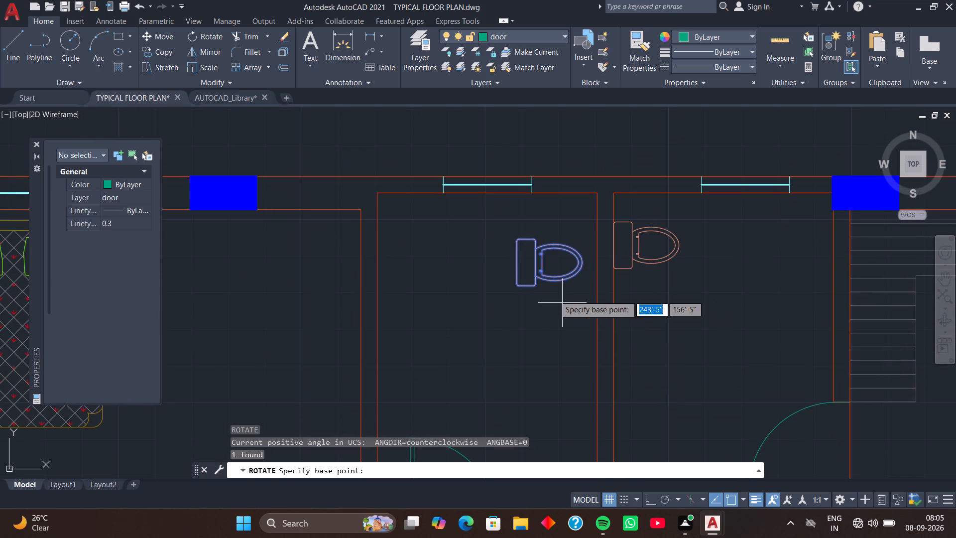
click(515, 244)
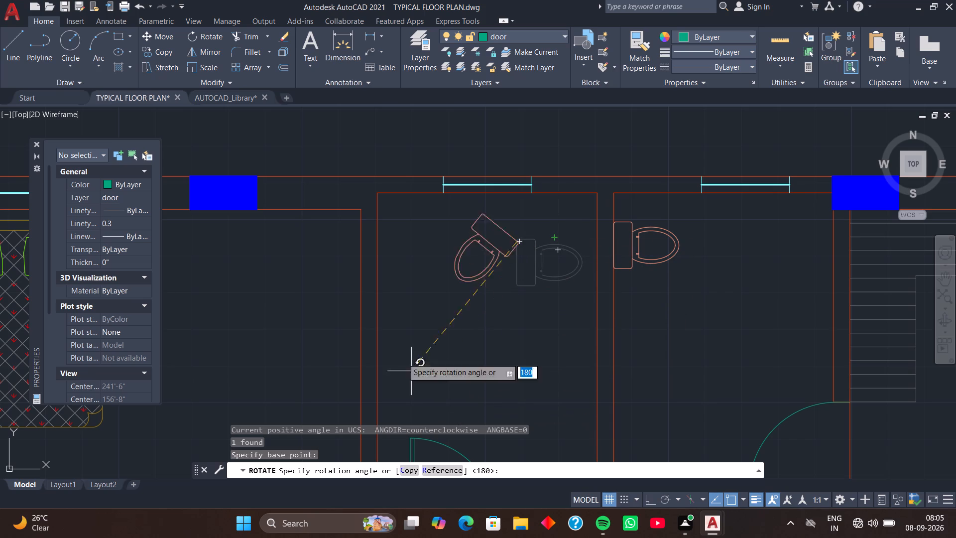
click(304, 242)
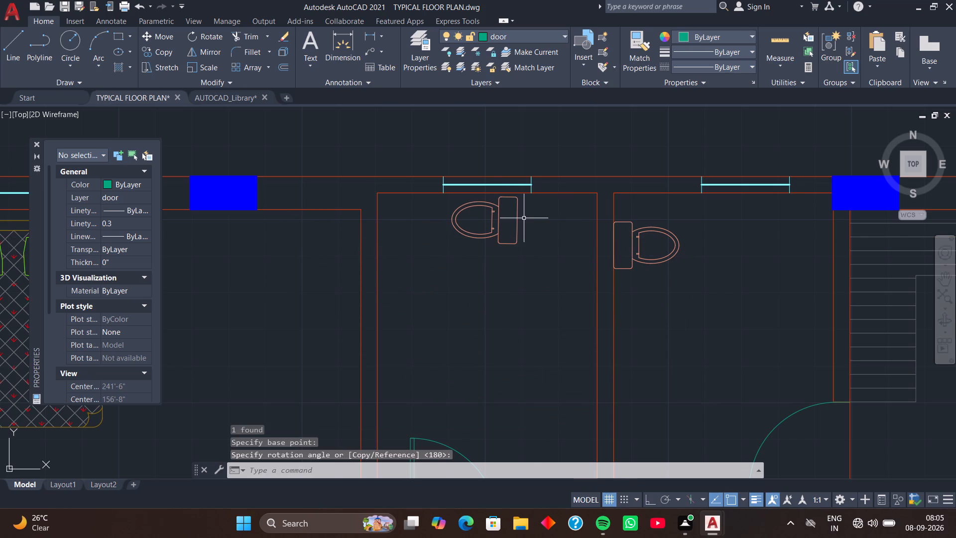
Move the rotated toilet by its cistern's back midpoint against the shared wall, back to back with the neighbouring bathroom's toilet.
click(517, 218)
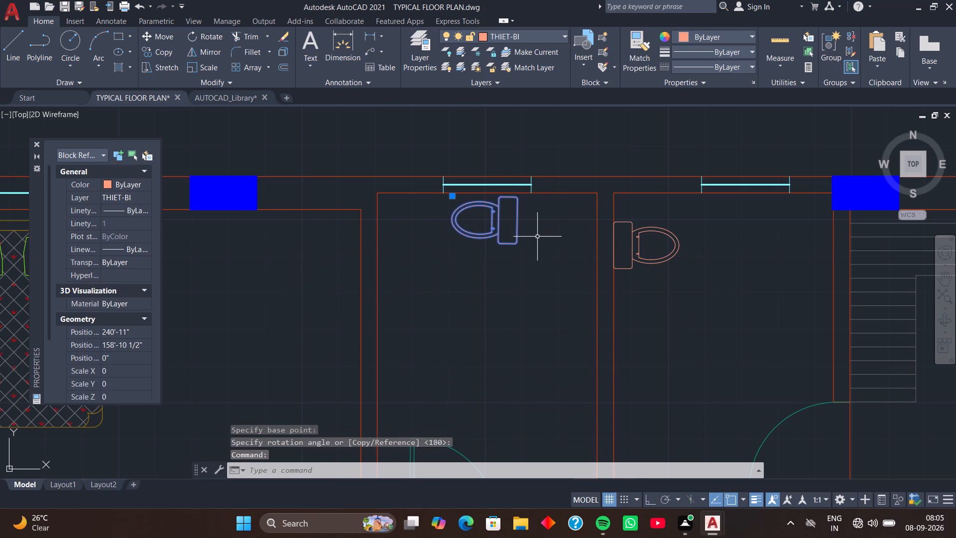
key(m)
key(space)
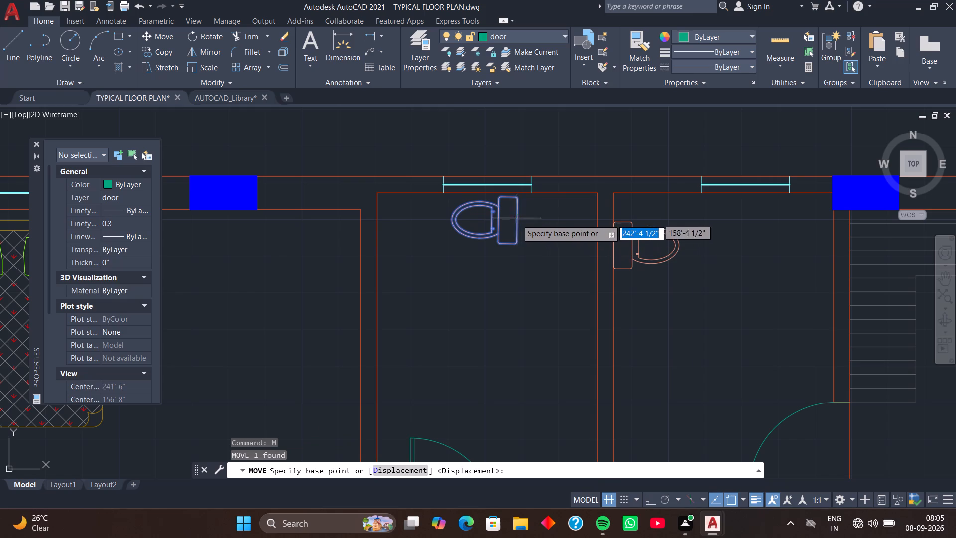
click(517, 219)
scroll(594, 244, up, 2)
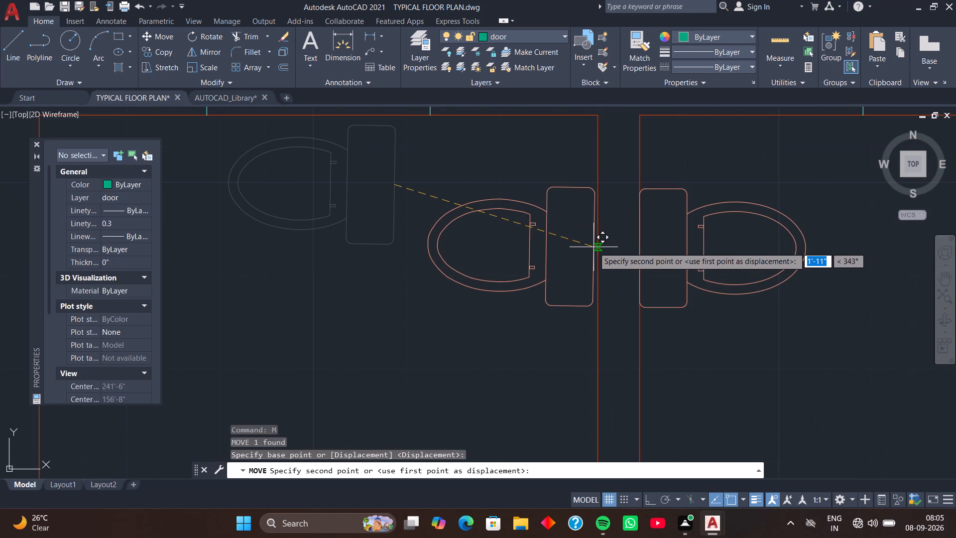
click(595, 247)
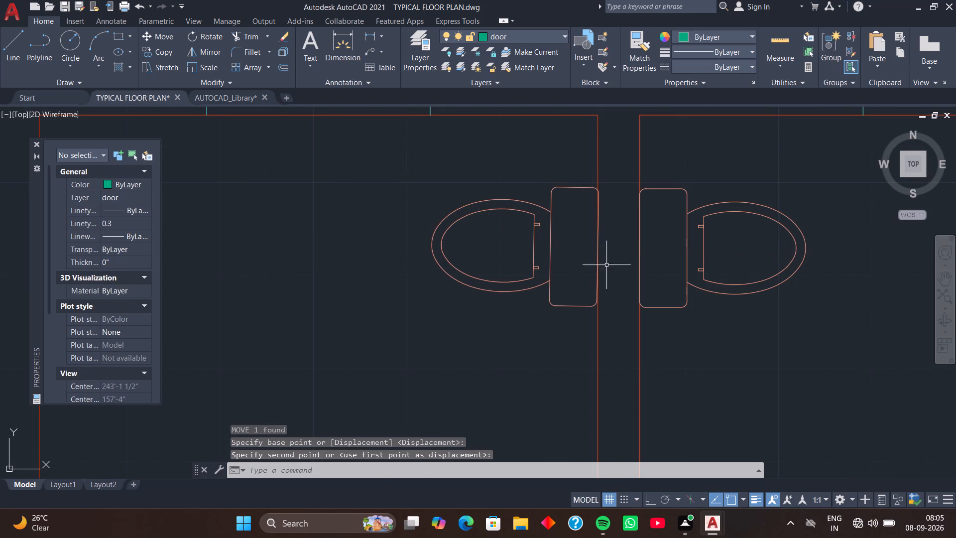
Rotate the toilet in the right flat's upper bathroom by 180° around its cistern's lower bowl-side corner, with Ortho on.
scroll(606, 265, down, 3)
scroll(654, 296, down, 2)
middle_drag(658, 301, 500, 261)
middle_drag(646, 305, 525, 288)
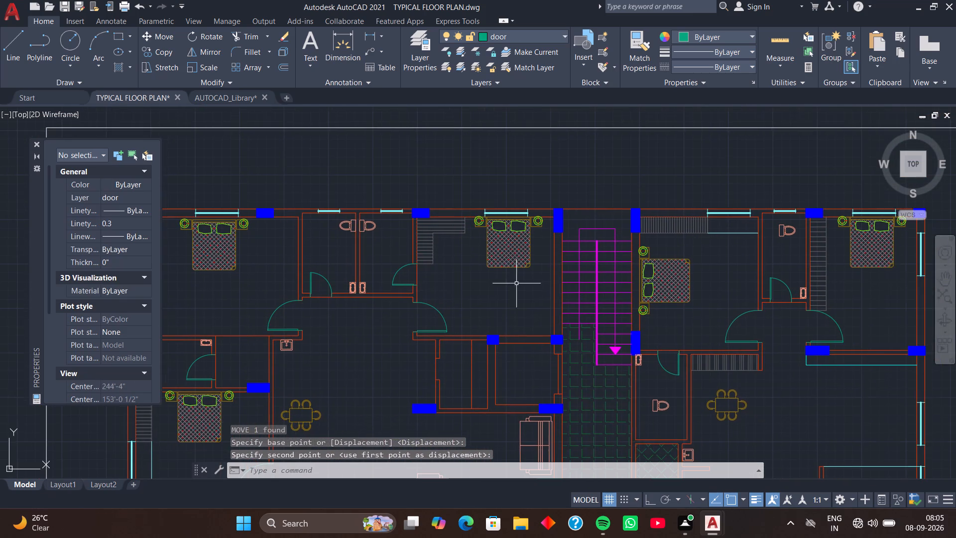
middle_drag(671, 300, 492, 295)
scroll(610, 250, up, 2)
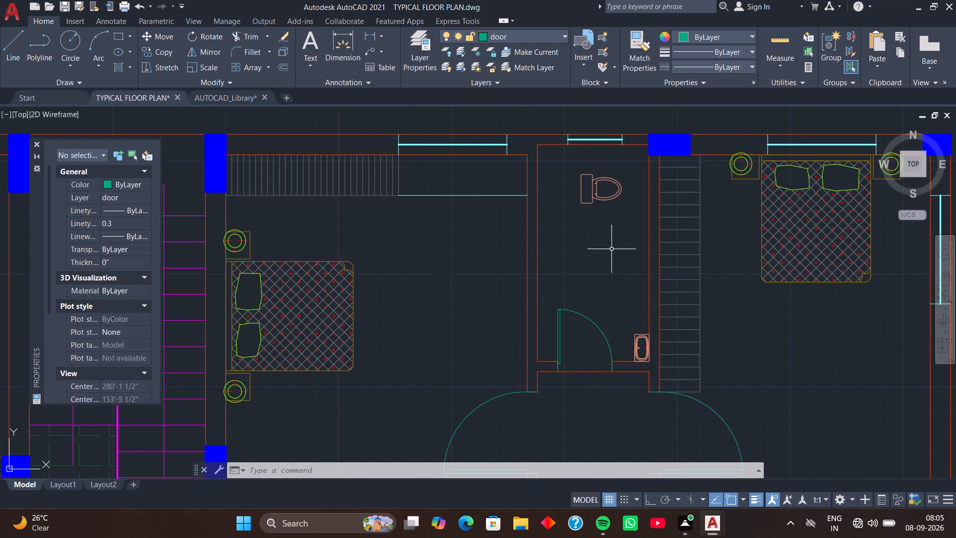
middle_drag(600, 226, 597, 270)
scroll(598, 248, up, 2)
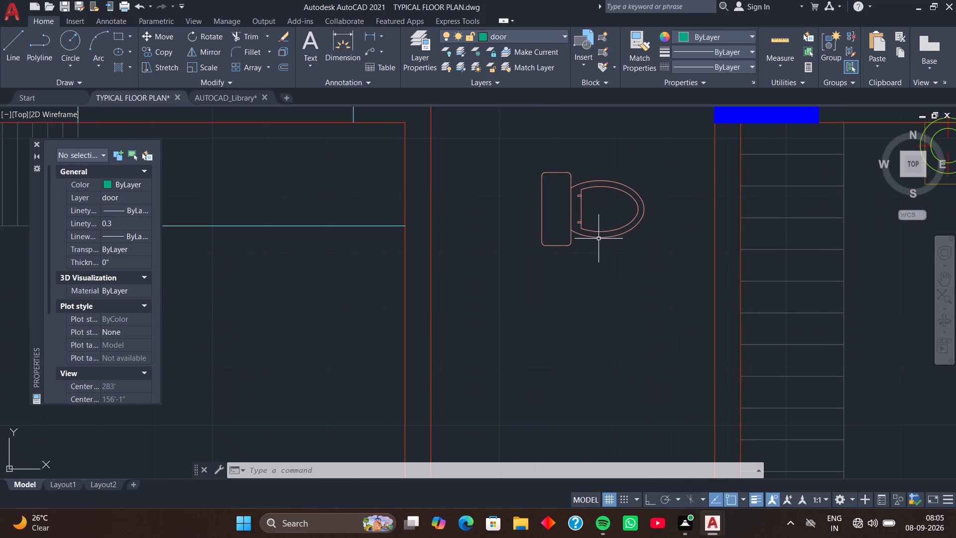
click(598, 239)
key(r)
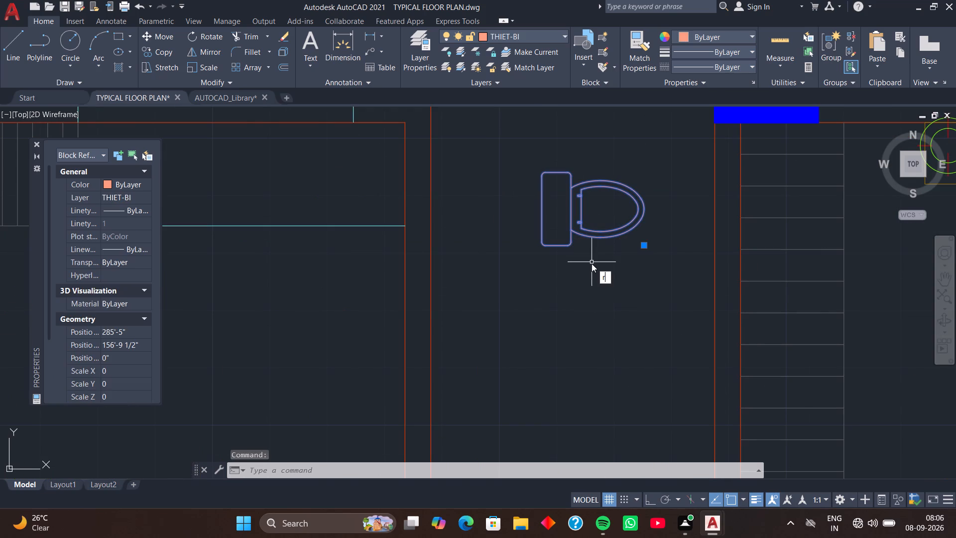
text(o)
key(space)
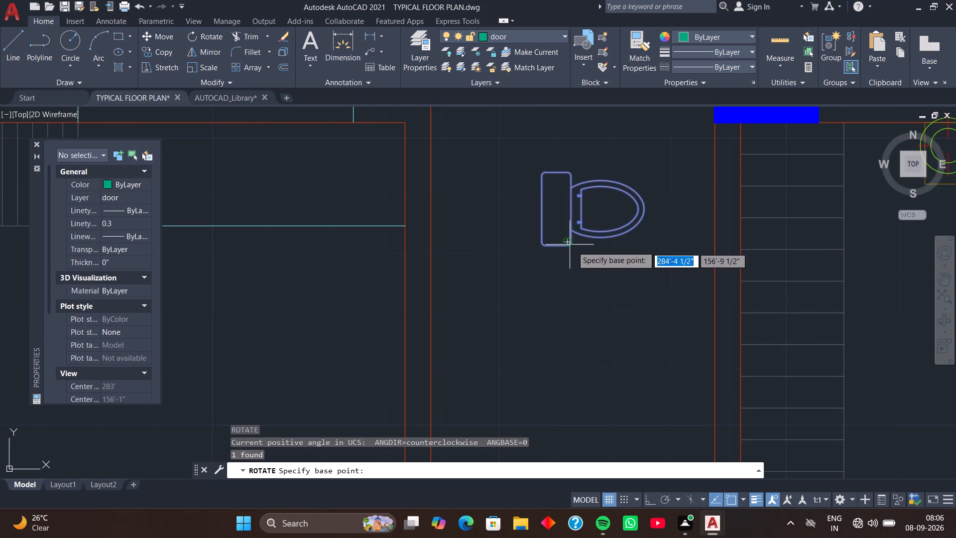
click(570, 245)
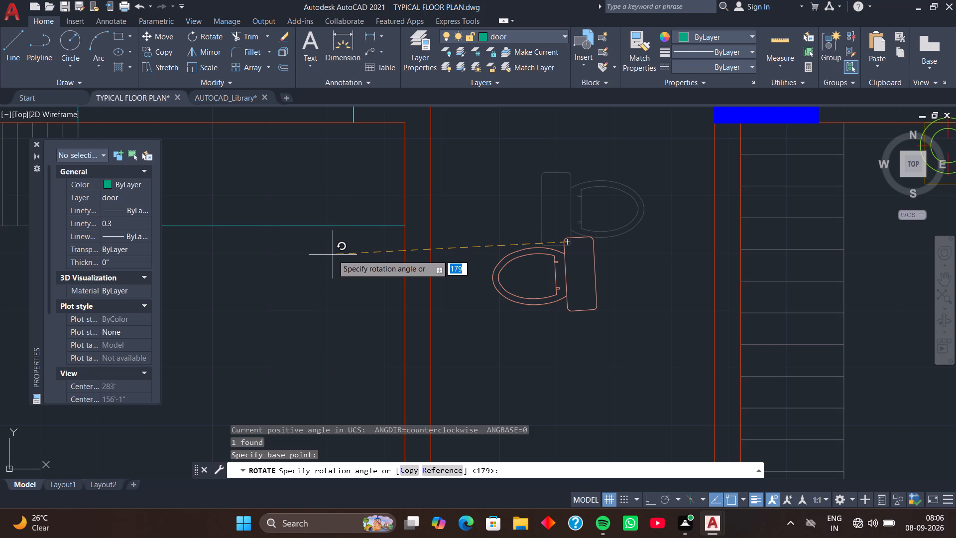
key(F8)
click(312, 243)
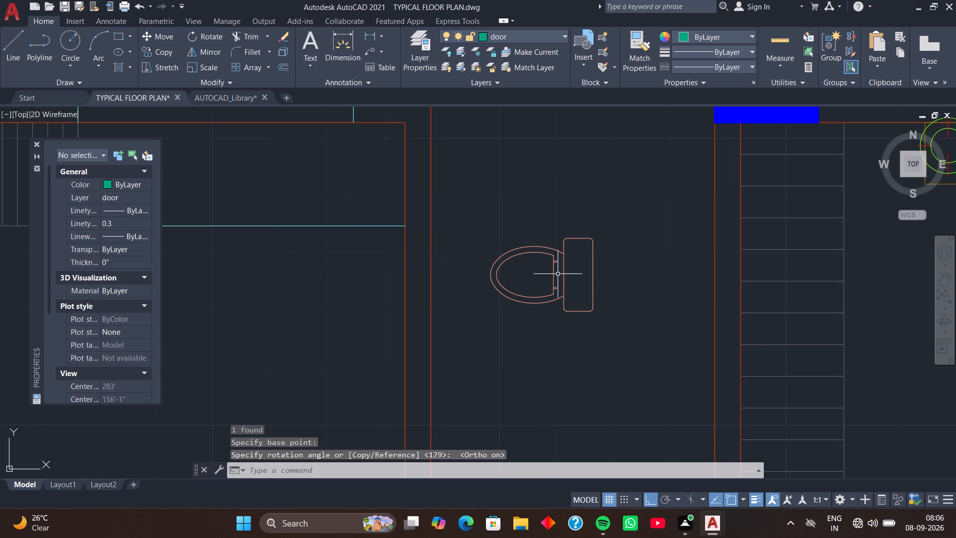
With Ortho off, move the rotated toilet by its cistern's back midpoint against the bathroom wall on the wardrobe side.
key(F8)
click(594, 272)
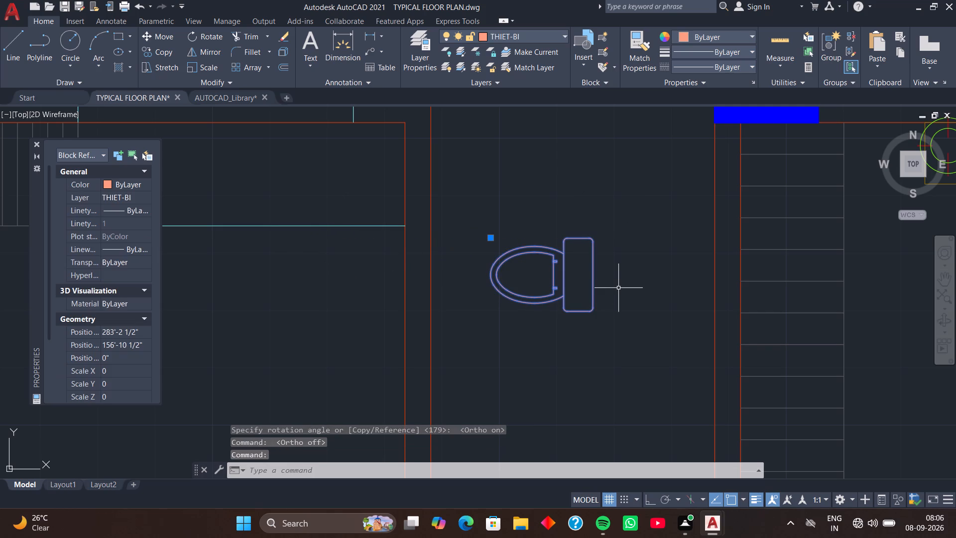
text(m)
key(space)
drag(592, 274, 593, 269)
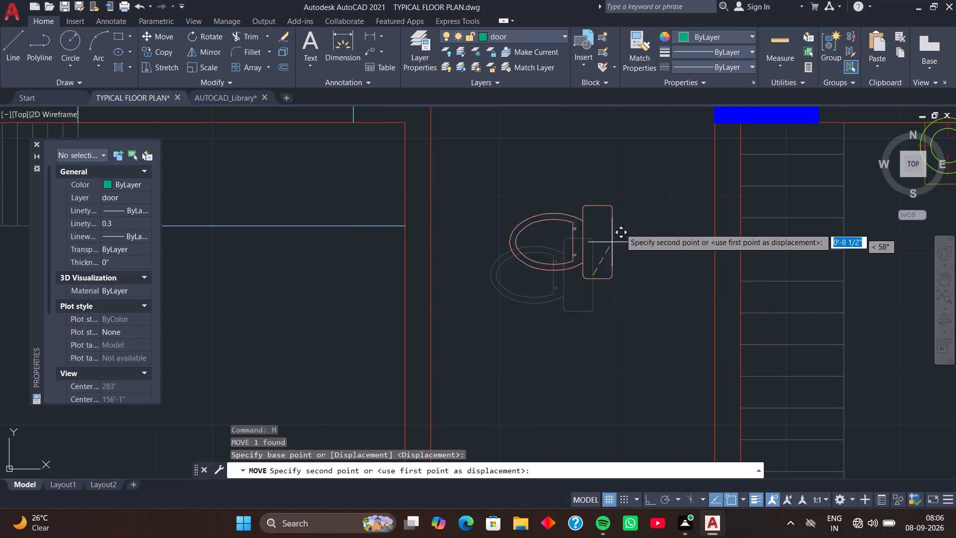
scroll(624, 209, down, 2)
middle_drag(628, 209, 600, 258)
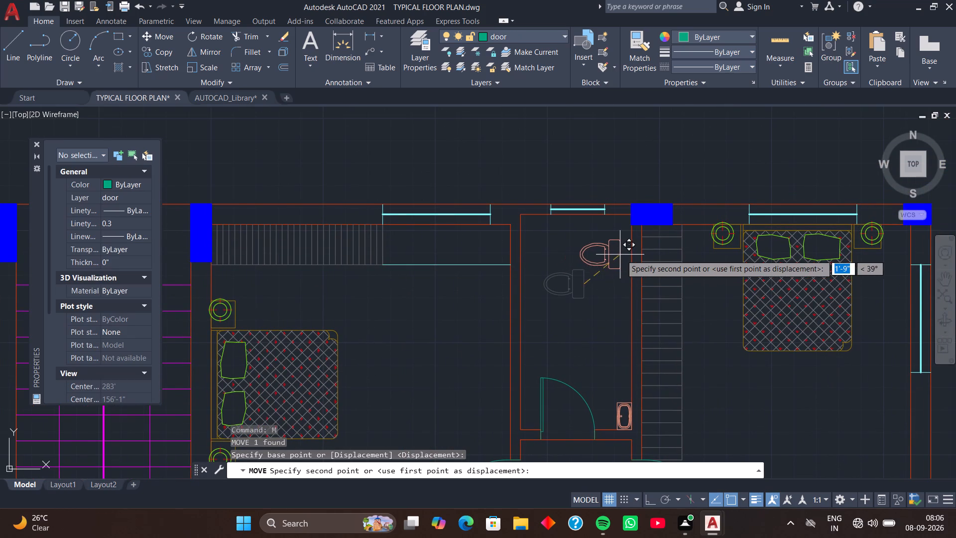
scroll(623, 255, up, 1)
click(633, 253)
Move the toilet in the bathroom beside the stair corridor by its cistern's back midpoint against the corridor-side wall, near the lower end.
scroll(591, 281, down, 2)
middle_drag(557, 340, 612, 246)
scroll(620, 246, down, 2)
middle_drag(597, 330, 645, 293)
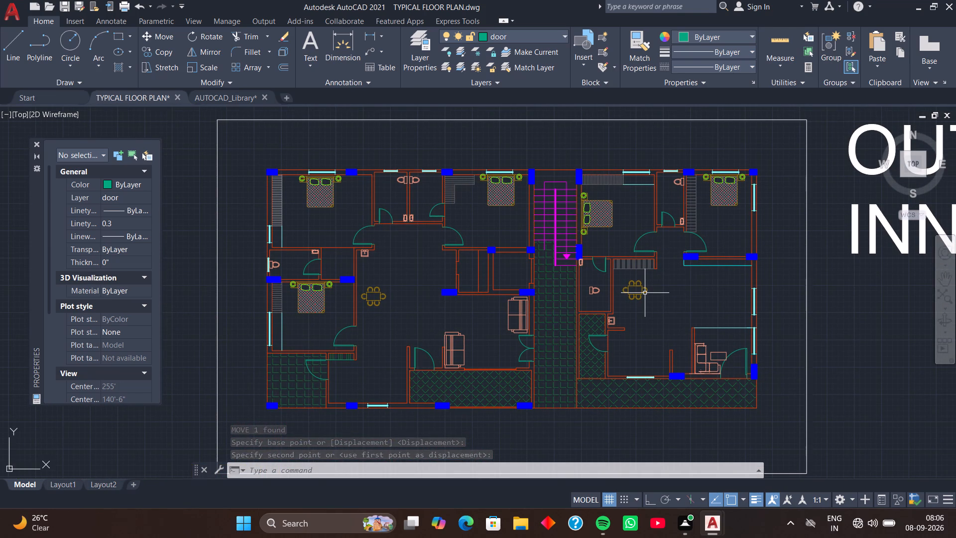
scroll(597, 297, up, 3)
click(595, 281)
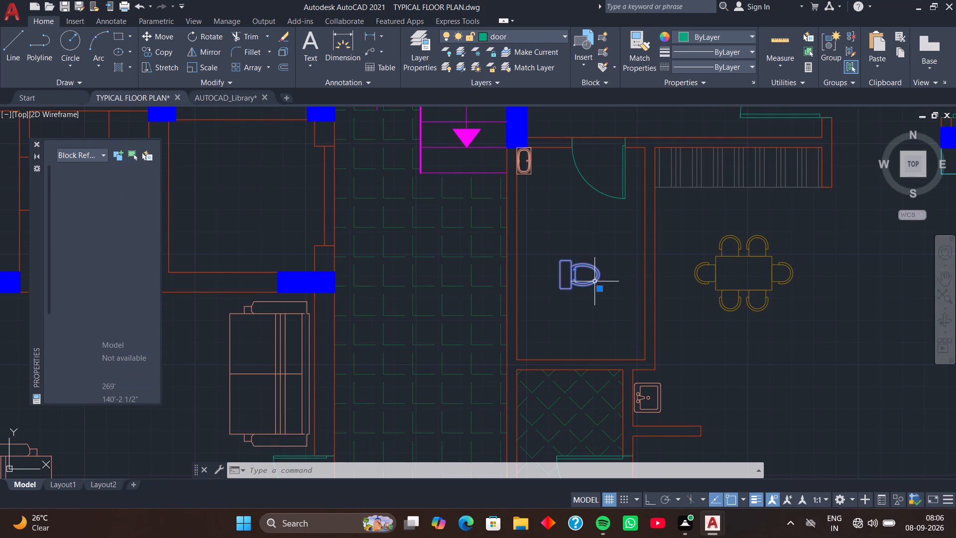
key(m)
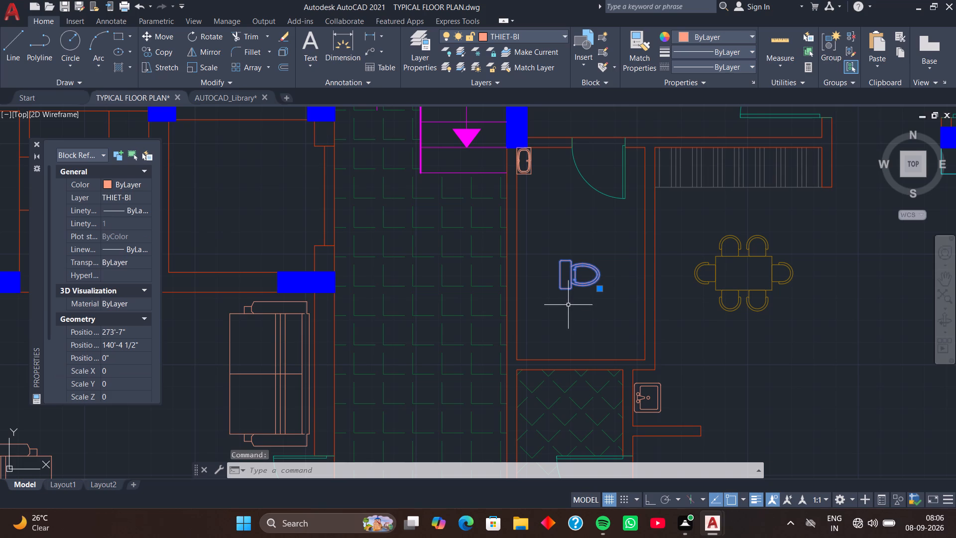
key(space)
scroll(560, 265, up, 2)
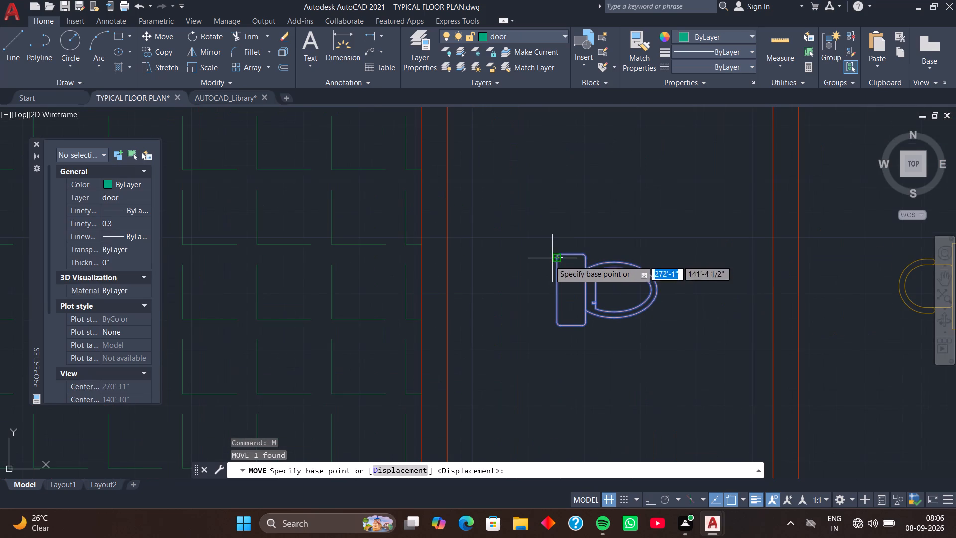
click(553, 287)
scroll(500, 343, down, 2)
middle_drag(498, 359, 558, 255)
scroll(549, 280, up, 3)
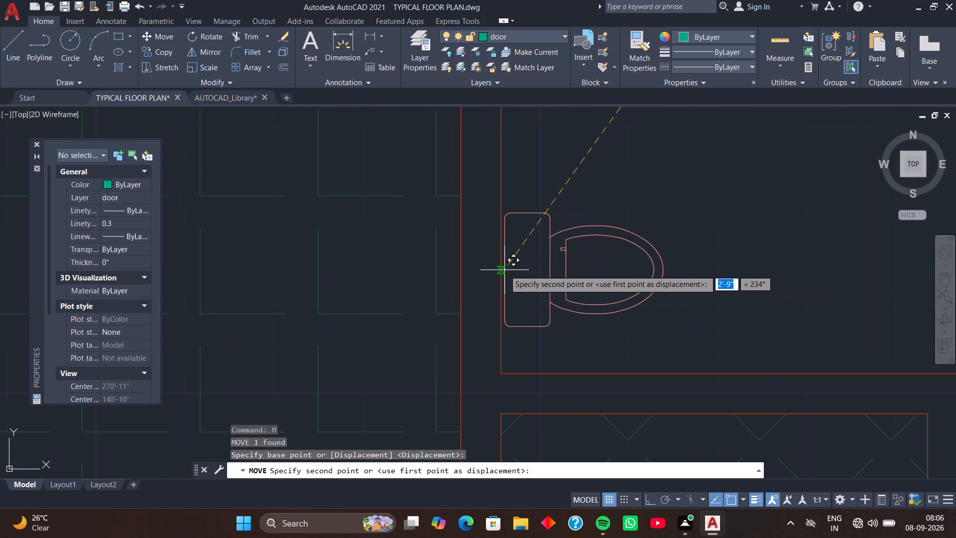
click(504, 270)
Move the oversized kitchen counter block by its lower-left grip to just above the floor plan's frame.
scroll(592, 253, down, 4)
scroll(714, 257, down, 1)
middle_drag(739, 274, 622, 216)
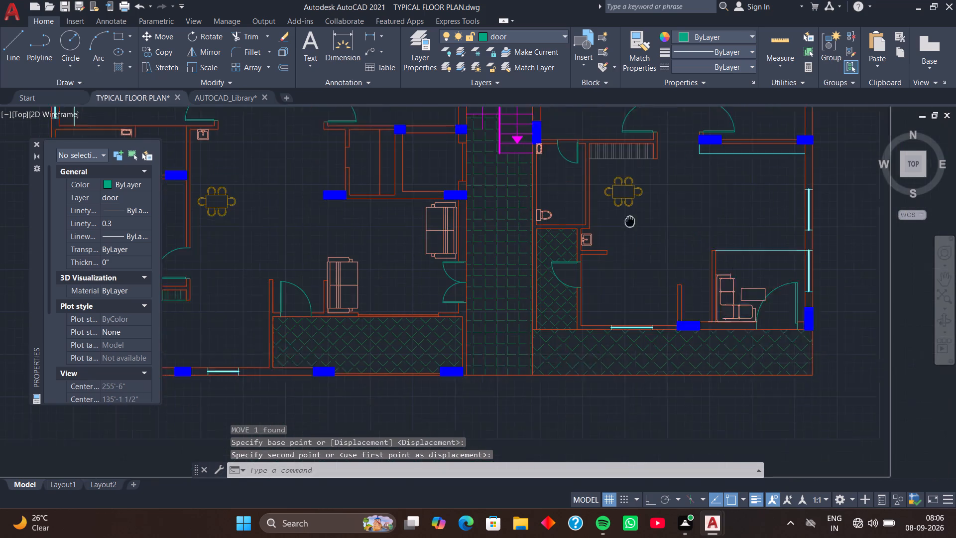
middle_drag(622, 216, 616, 212)
scroll(630, 221, down, 3)
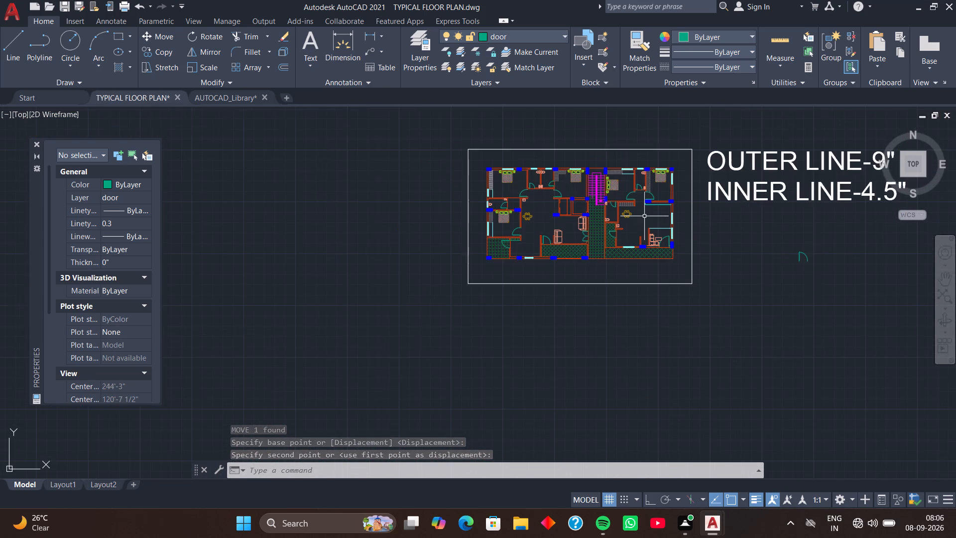
middle_drag(672, 196, 567, 312)
scroll(618, 270, down, 3)
middle_drag(722, 207, 718, 213)
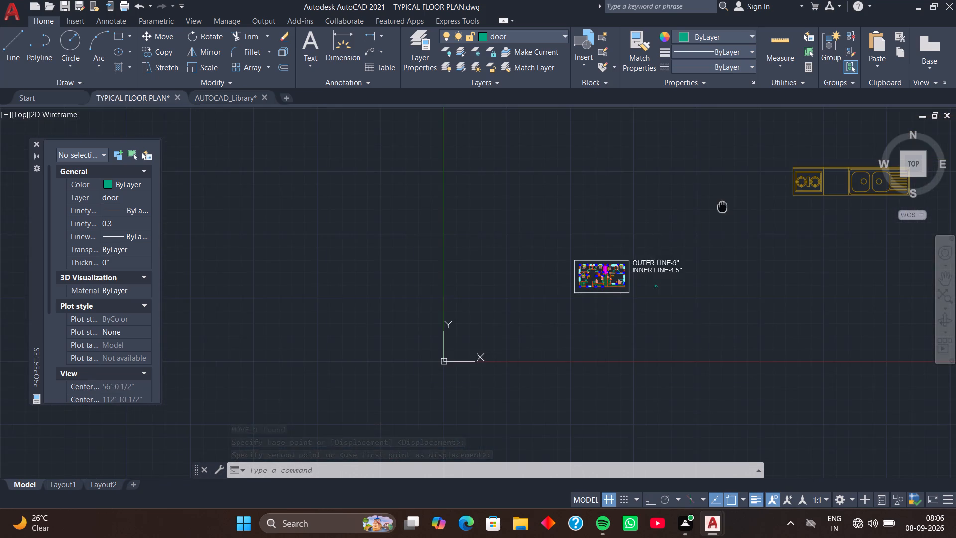
middle_drag(718, 213, 562, 268)
click(703, 231)
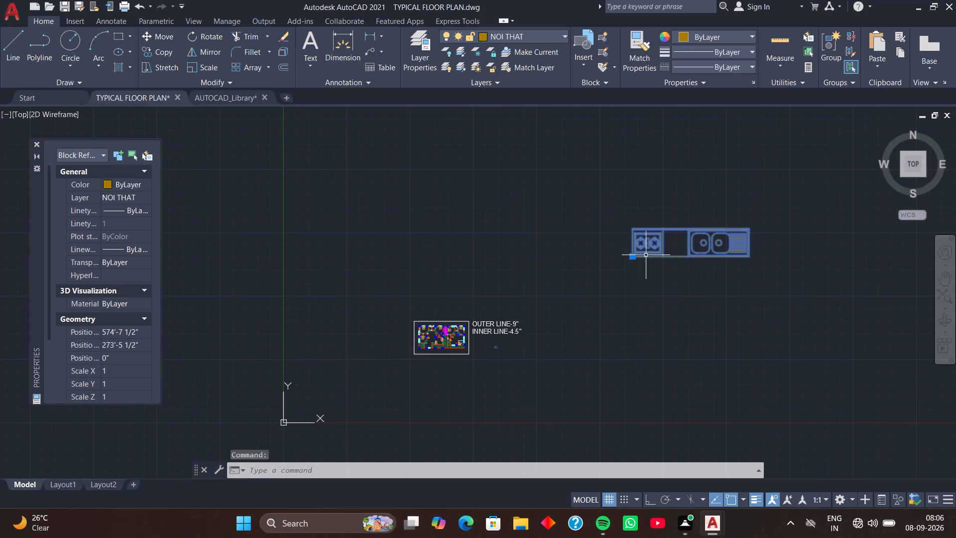
click(633, 258)
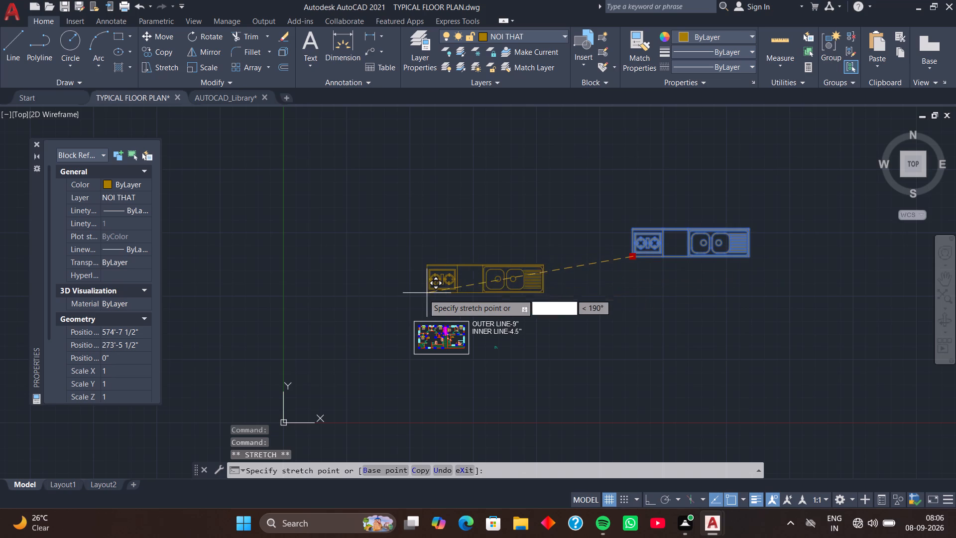
click(401, 295)
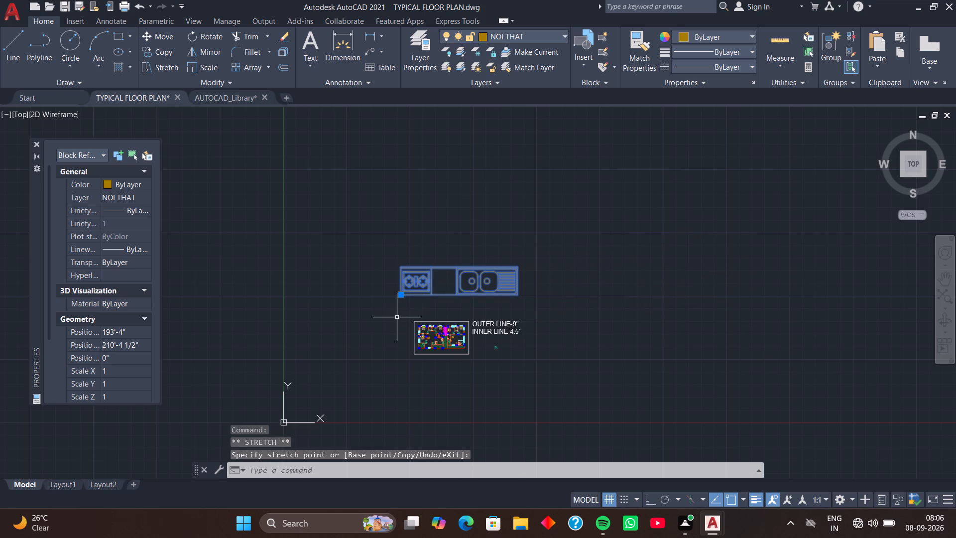
Scale the kitchen counter block down to about 0.1 from its lower-left corner.
text(sc)
key(space)
scroll(399, 303, up, 2)
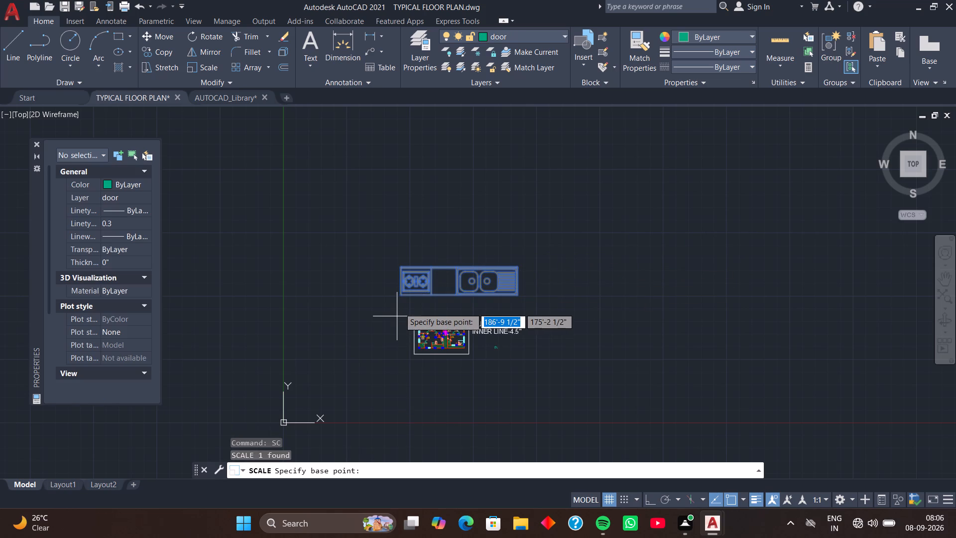
click(398, 292)
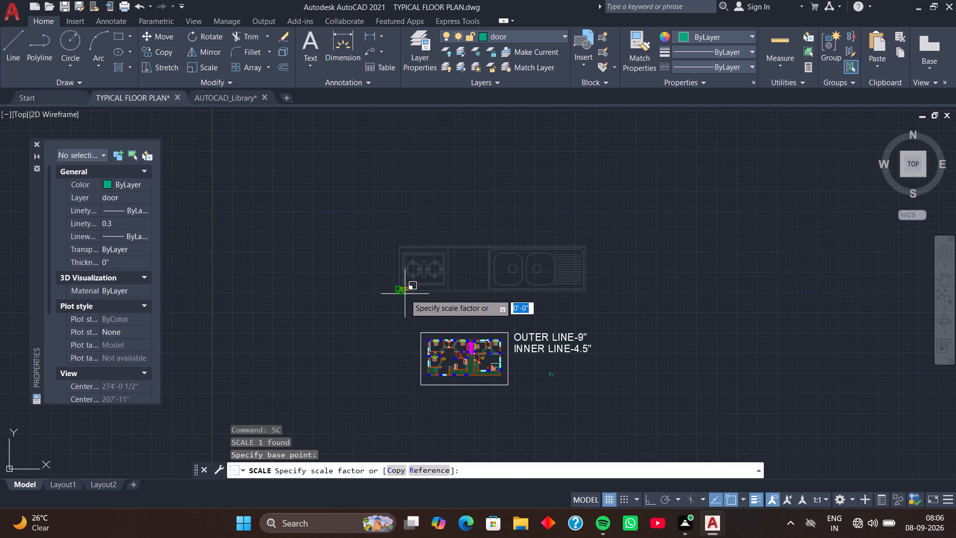
scroll(405, 294, up, 2)
click(405, 294)
Move the reduced kitchen counter by its lower-left grip to the empty area outside the frame's lower right corner.
click(405, 287)
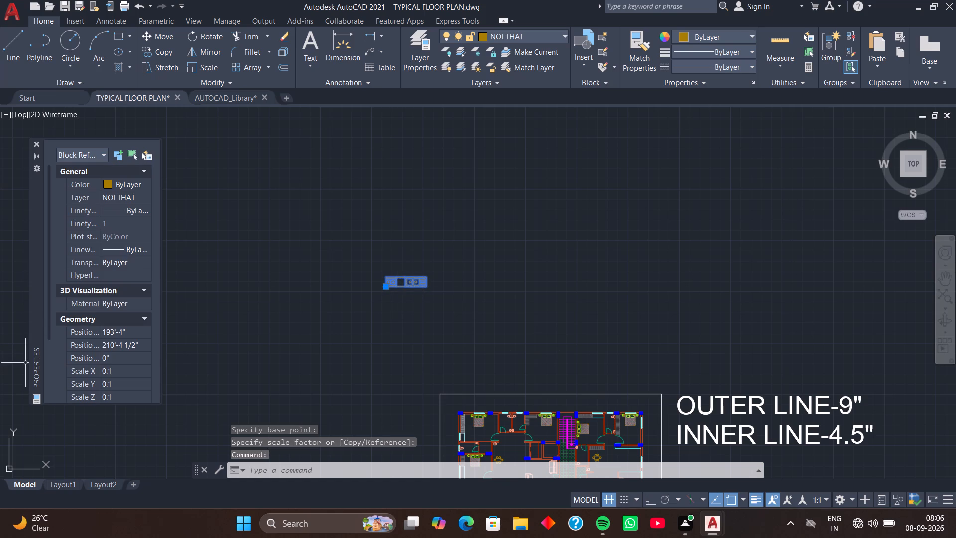
click(385, 288)
middle_drag(470, 373, 398, 202)
scroll(455, 273, up, 4)
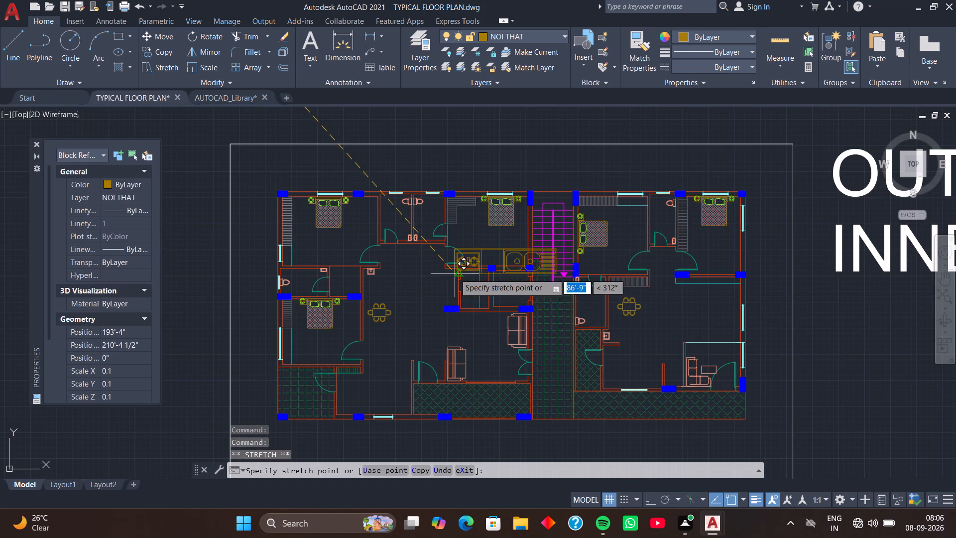
scroll(605, 341, down, 1)
middle_drag(614, 350, 517, 299)
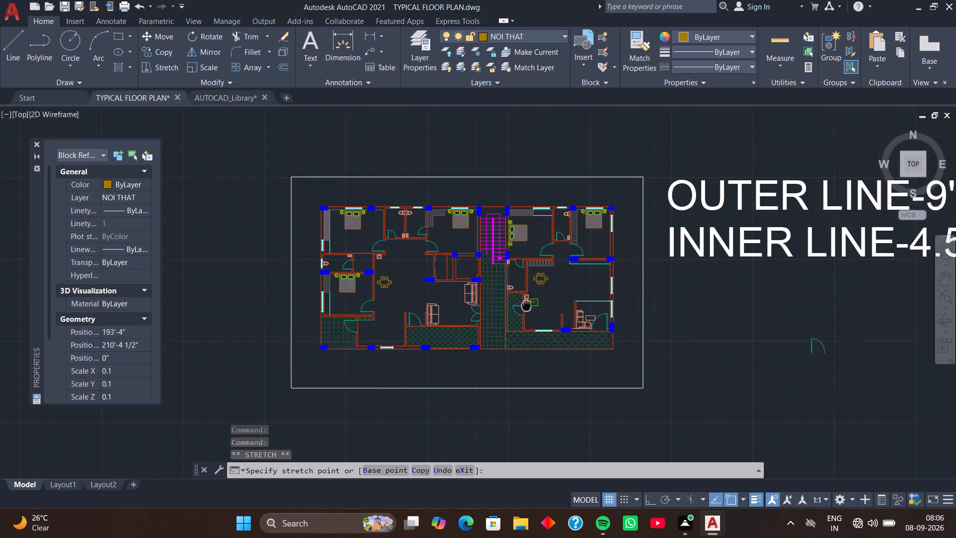
middle_drag(517, 299, 508, 289)
click(638, 355)
Scale the kitchen counter freehand from its lower-left corner to roughly a quarter of its size.
scroll(640, 356, up, 2)
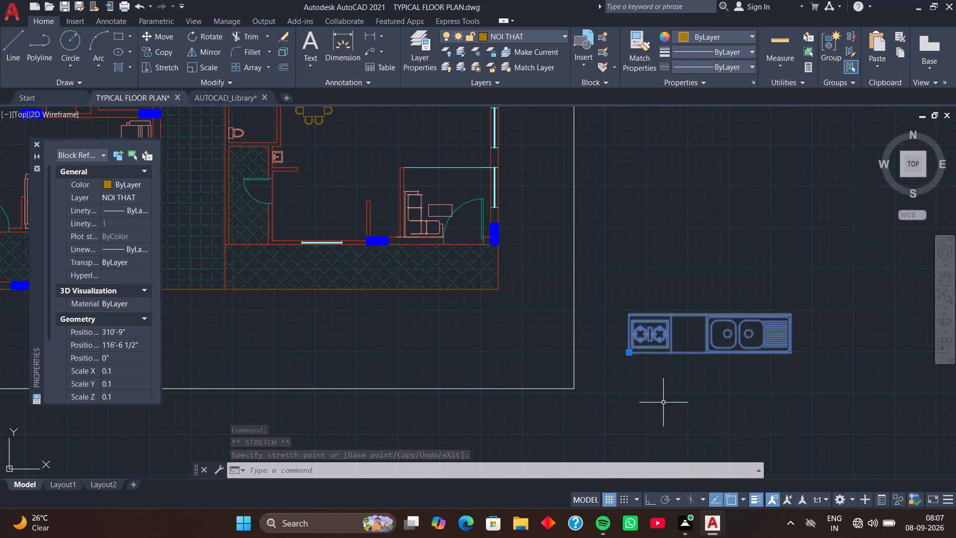
text(sc)
key(space)
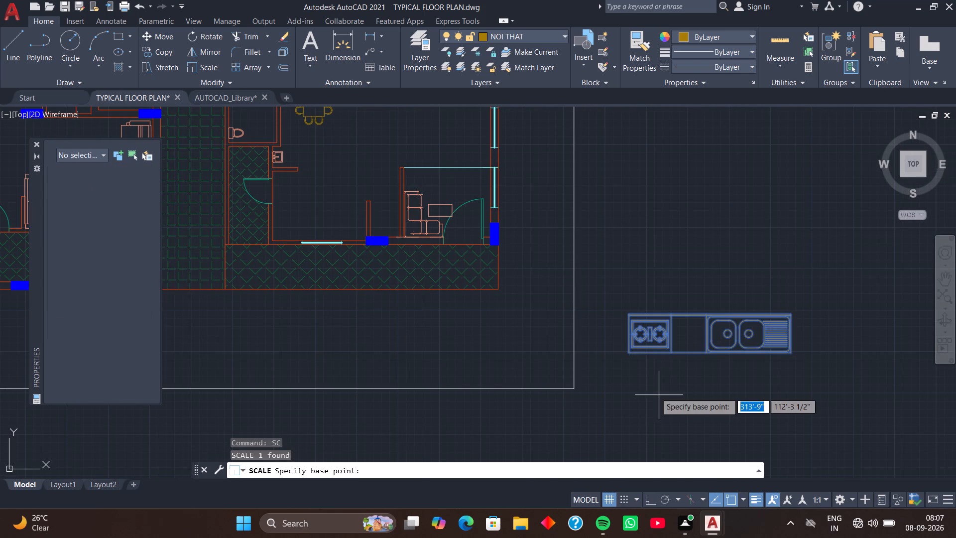
click(627, 354)
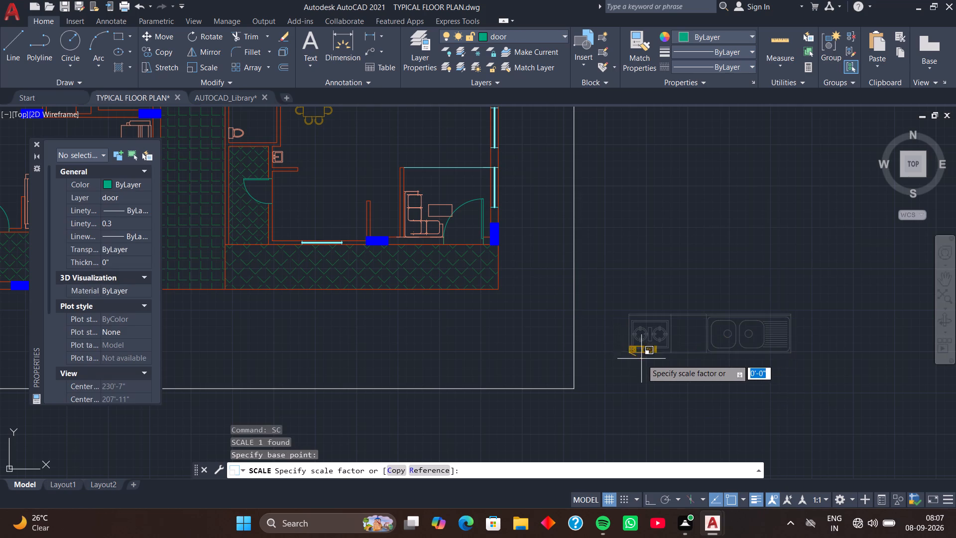
click(649, 360)
Move the kitchen counter by its lower-left grip into the lower-left inner corner of the right flat's room with the bottom window.
click(637, 352)
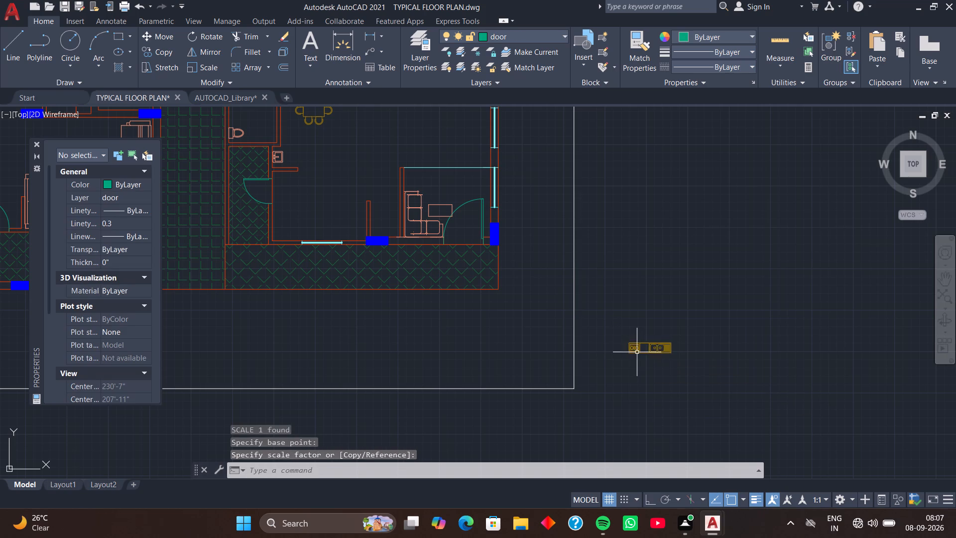
click(630, 354)
scroll(319, 255, up, 1)
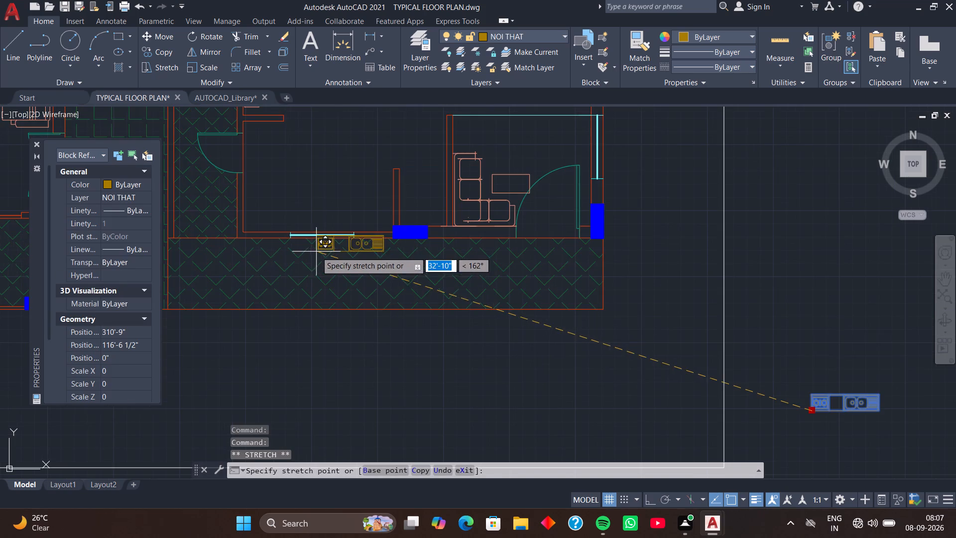
middle_drag(297, 239, 393, 318)
scroll(377, 303, up, 1)
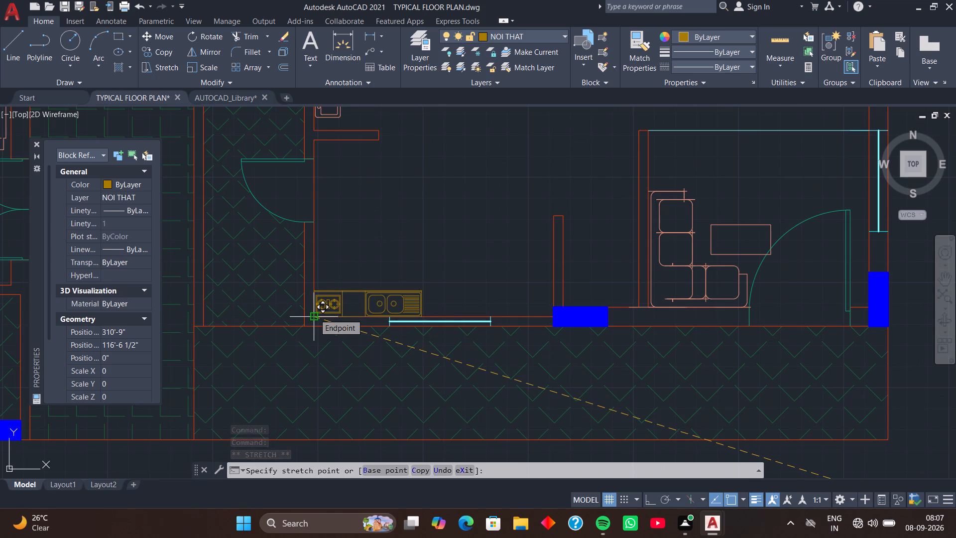
click(314, 314)
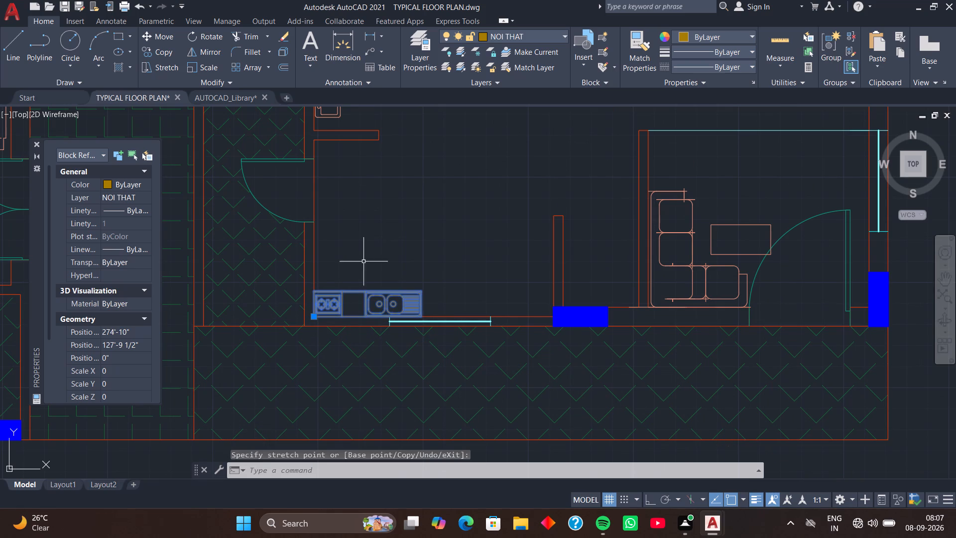
Scale the kitchen counter up from its lower-left corner until its far end meets the short partition wall beside the column.
key(s)
text(c)
key(space)
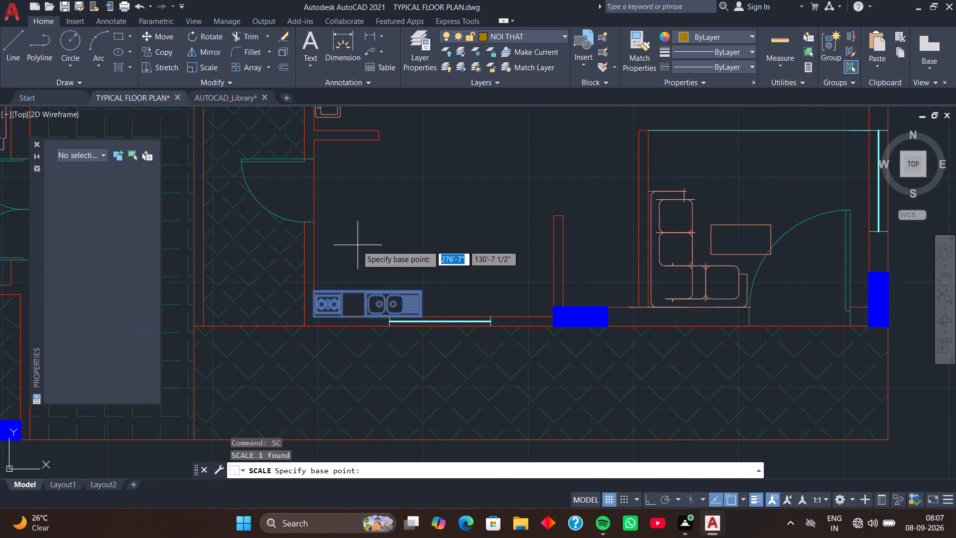
click(313, 317)
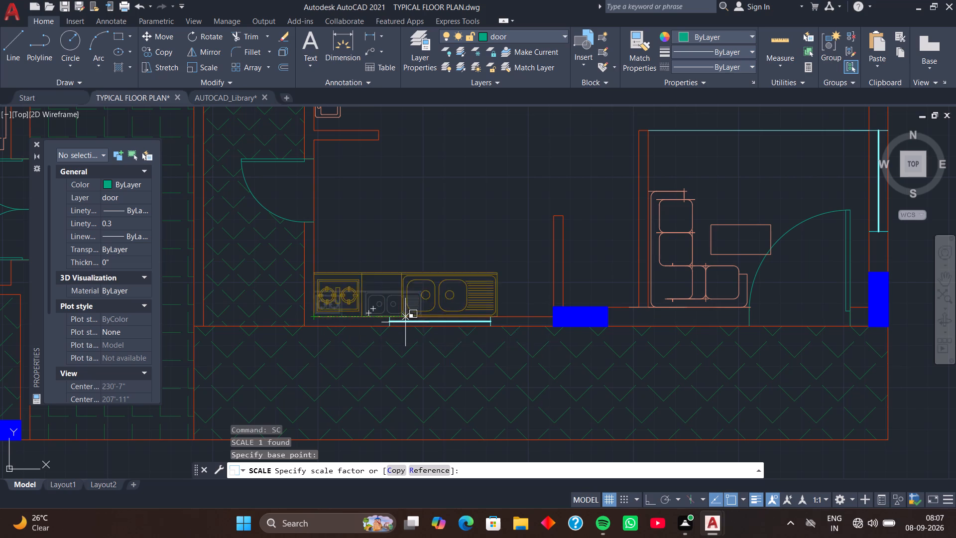
click(432, 322)
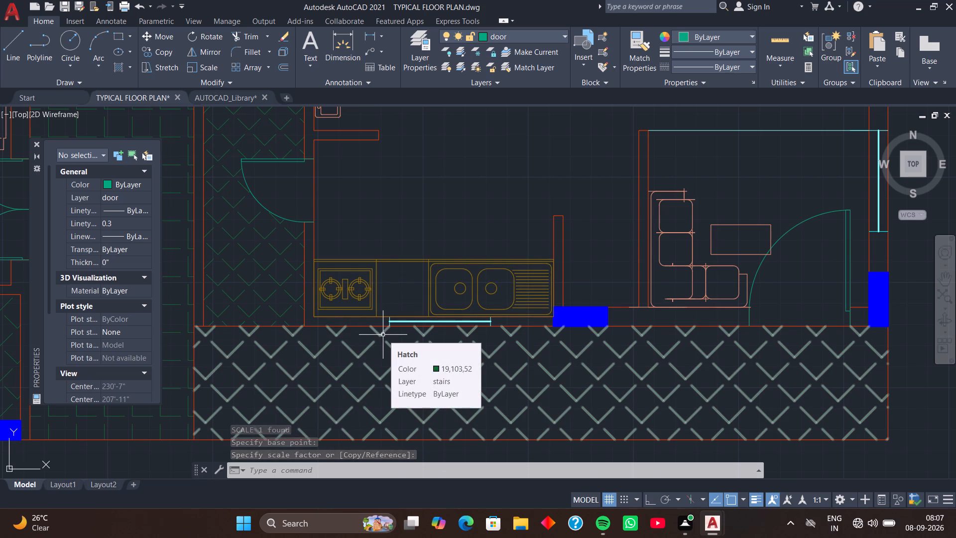
Copy the kitchen counter by its lower-left corner into the lower-left inner corner of the left flat's kitchen.
click(376, 313)
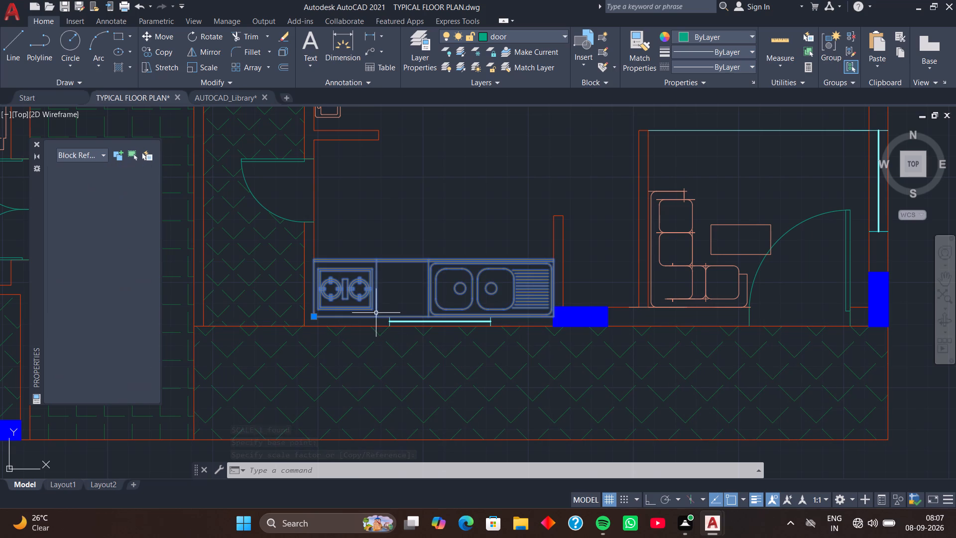
key(c)
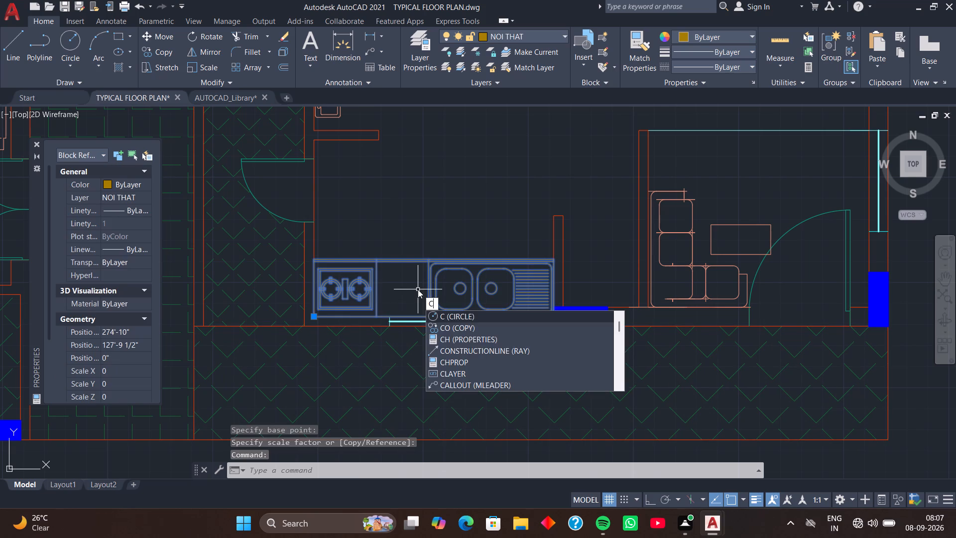
text(o)
key(space)
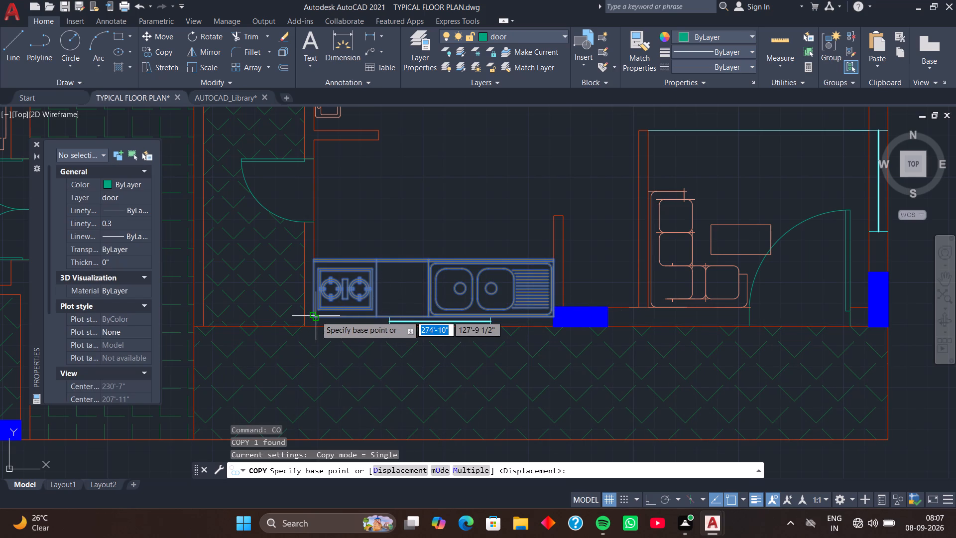
click(316, 316)
scroll(261, 327, down, 2)
middle_drag(251, 335, 519, 346)
middle_drag(383, 344, 384, 344)
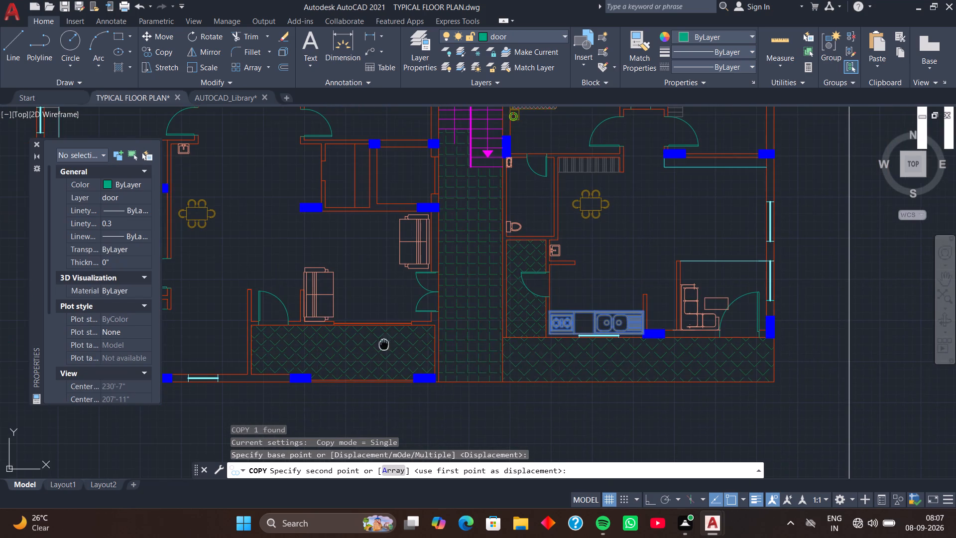
middle_drag(384, 344, 603, 340)
middle_drag(379, 332, 434, 335)
scroll(411, 371, up, 3)
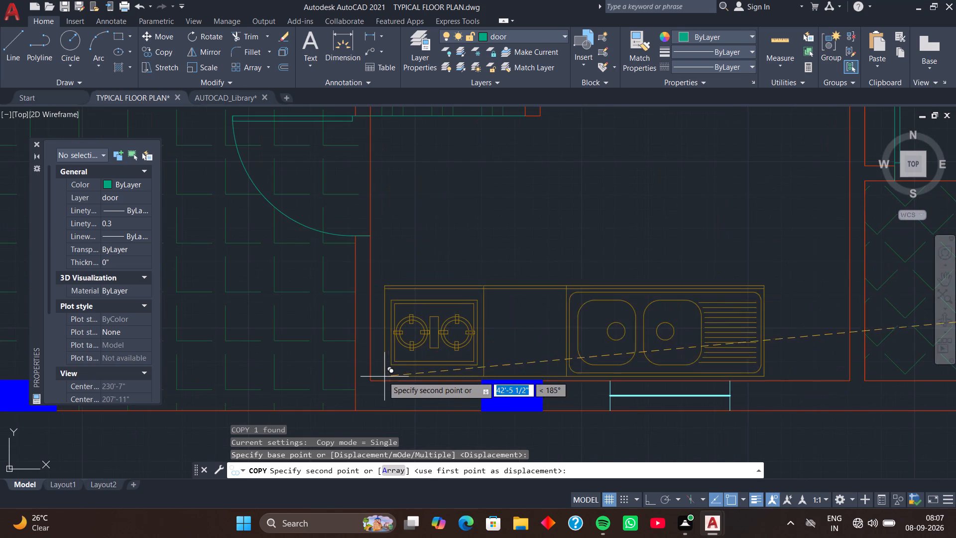
click(373, 378)
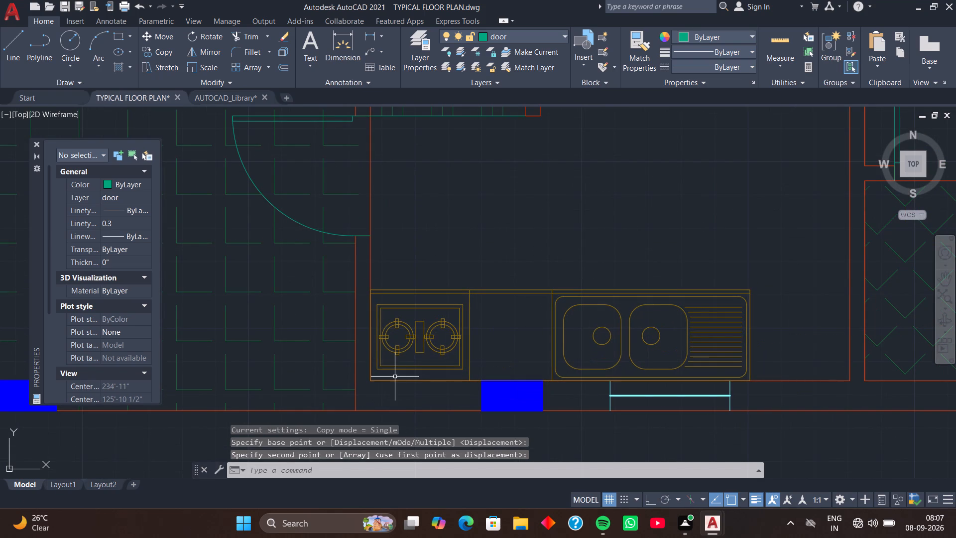
Scale the copied kitchen counter up from its lower-left corner until it fills the left kitchen's full width.
click(407, 369)
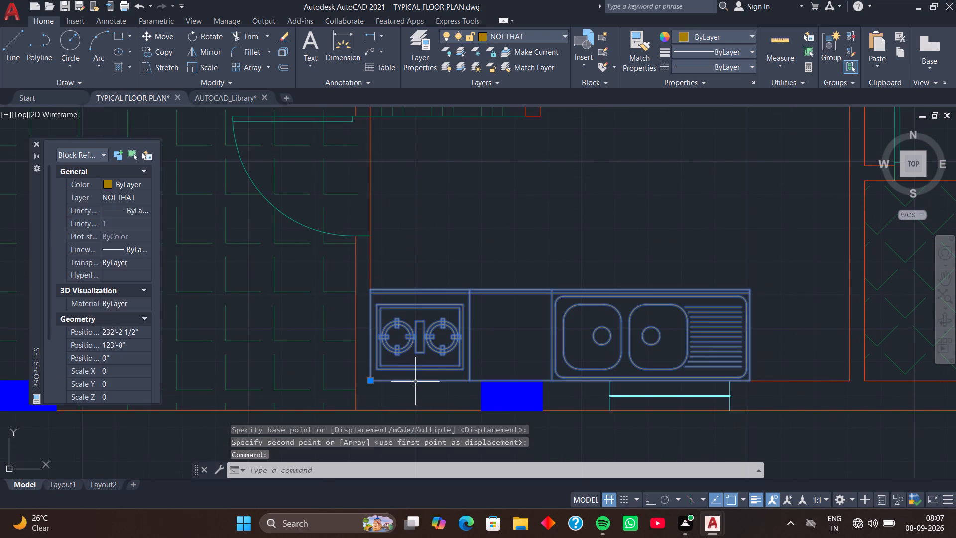
key(s)
key(c)
key(space)
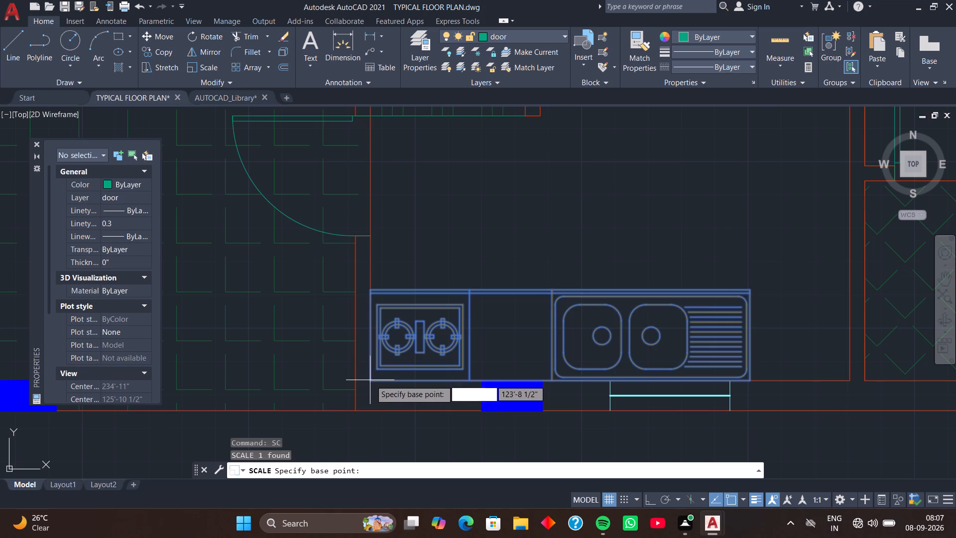
click(371, 380)
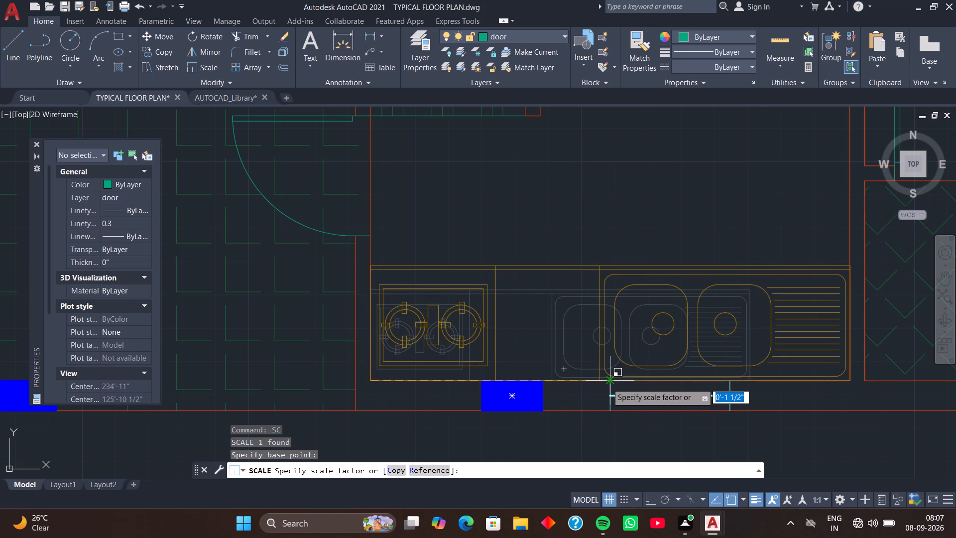
click(607, 383)
Delete the stray door block lying outside the plan frame, below the large wall-thickness notes.
scroll(590, 324, down, 2)
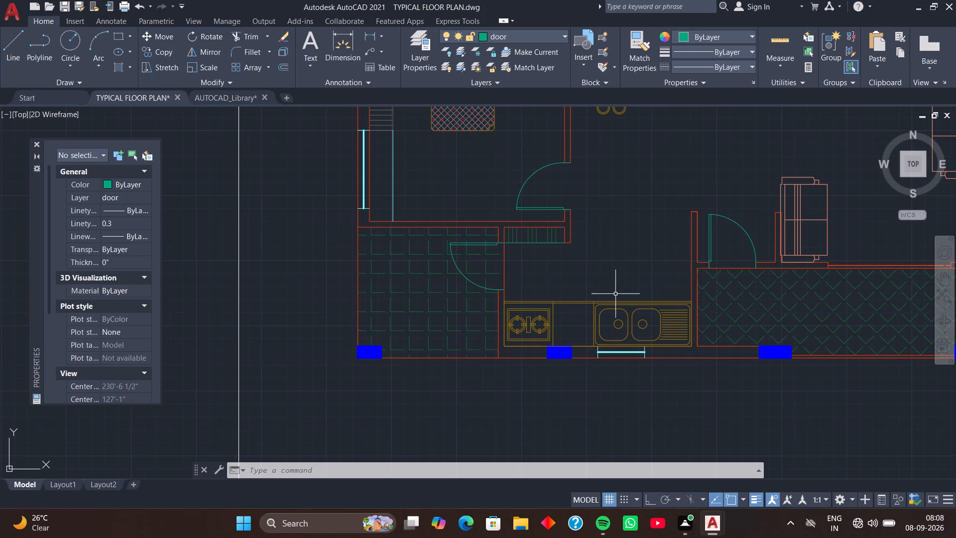
scroll(617, 286, down, 2)
scroll(616, 244, down, 1)
middle_drag(618, 240, 428, 307)
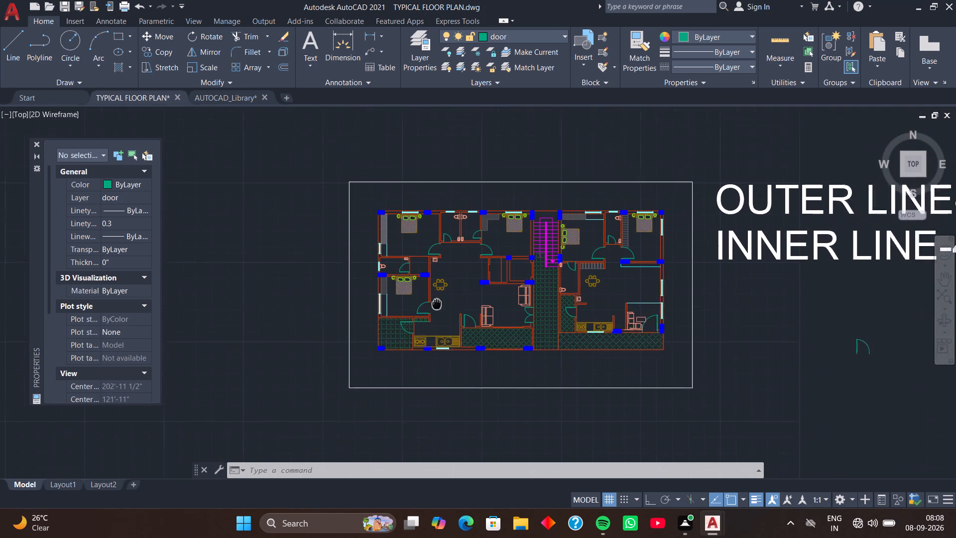
middle_drag(428, 307, 405, 322)
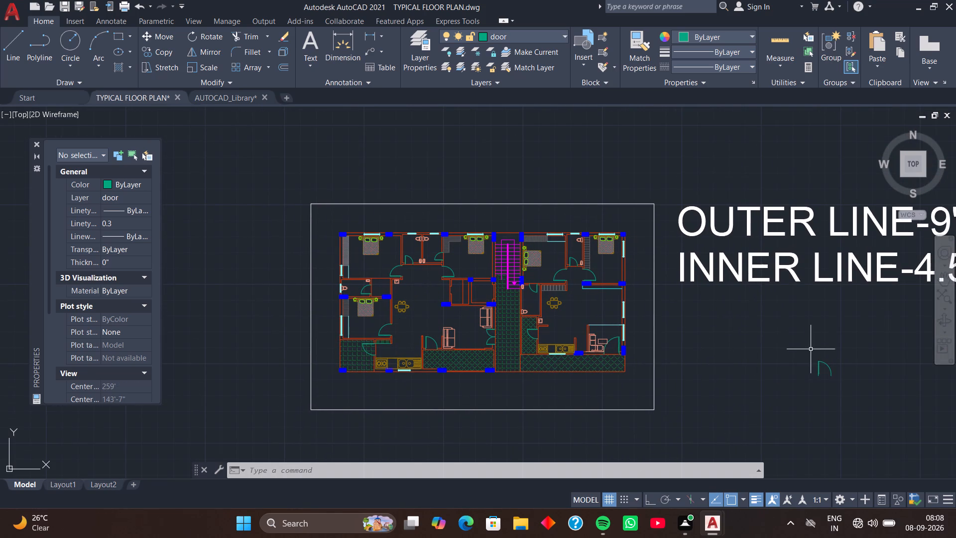
click(811, 349)
click(840, 397)
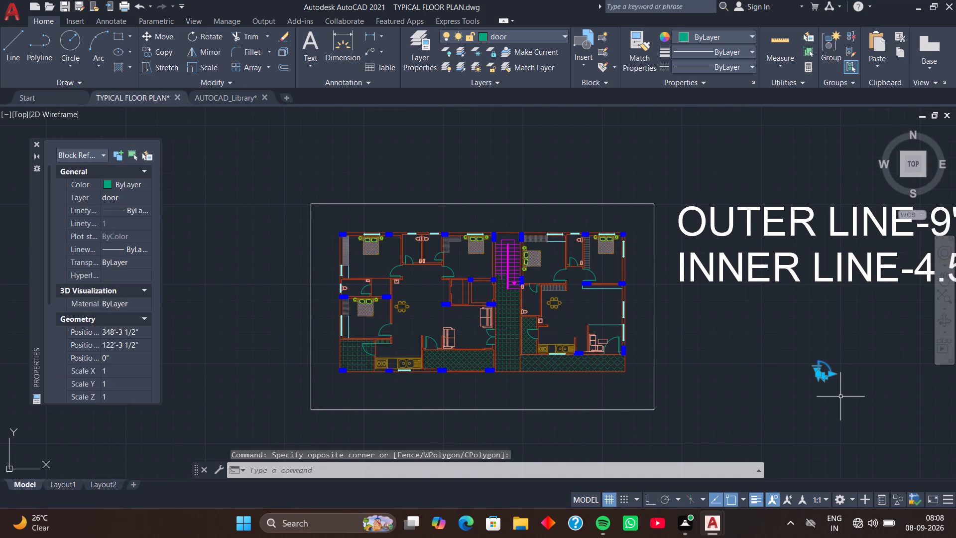
key(Delete)
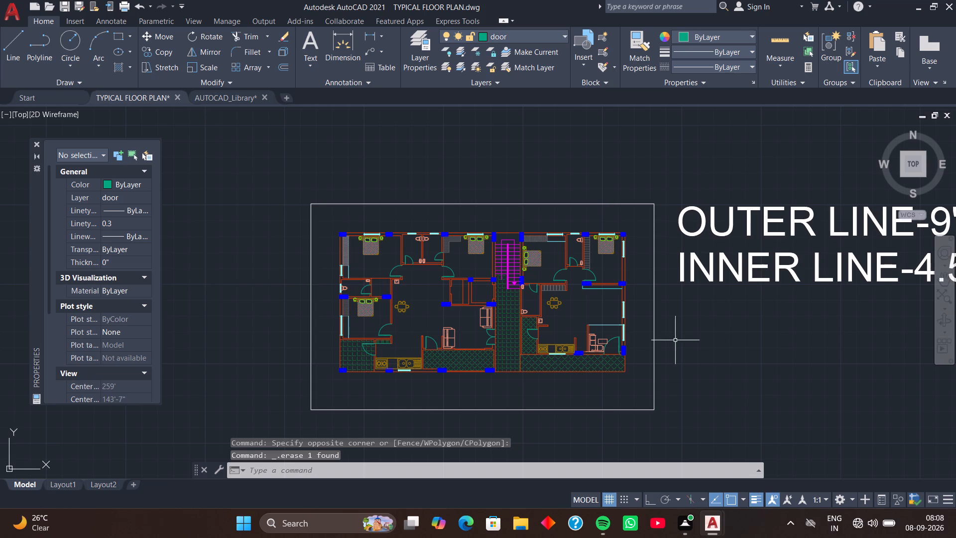
Make GIUONG the current layer.
middle_drag(559, 324, 624, 328)
middle_drag(559, 326, 569, 328)
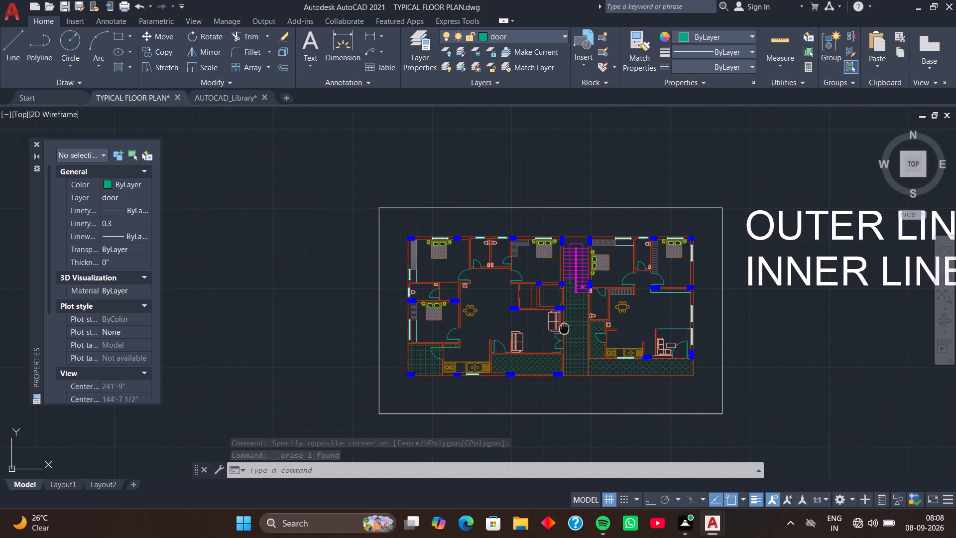
middle_drag(569, 328, 598, 334)
scroll(477, 280, up, 2)
middle_drag(469, 278, 481, 300)
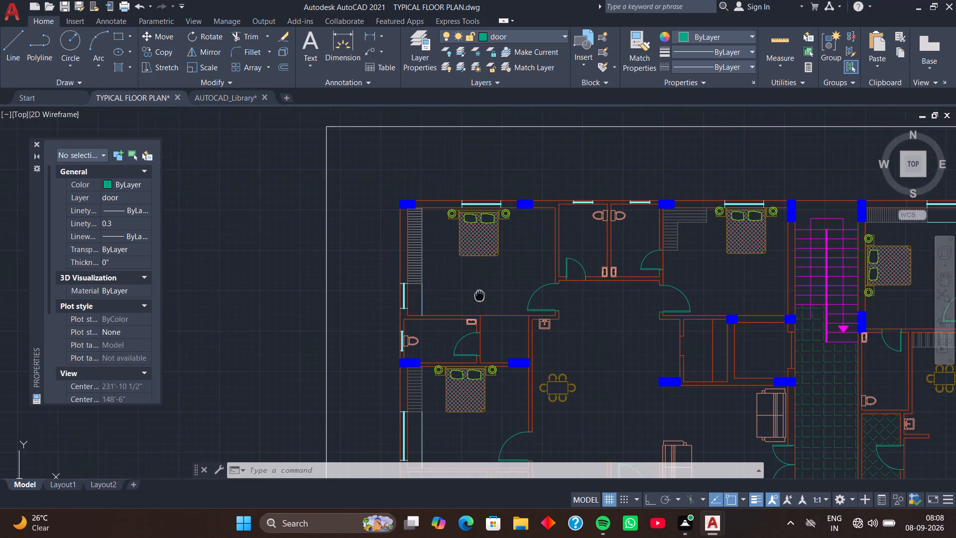
middle_drag(481, 300, 482, 311)
scroll(473, 307, up, 1)
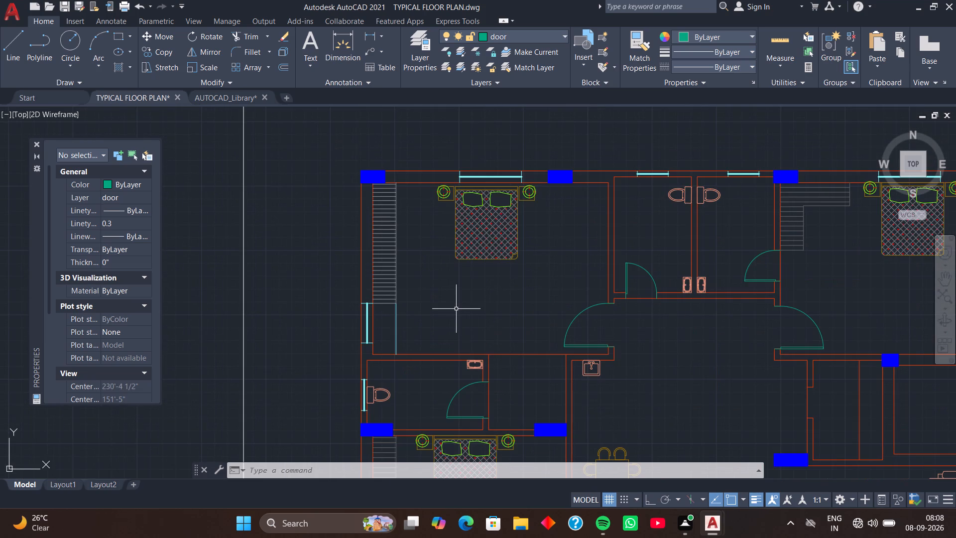
click(566, 31)
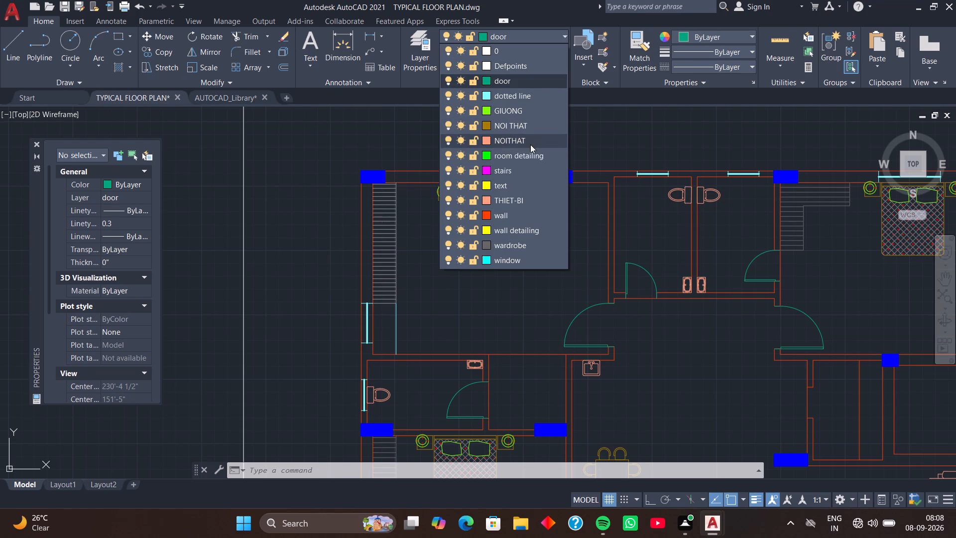
click(521, 114)
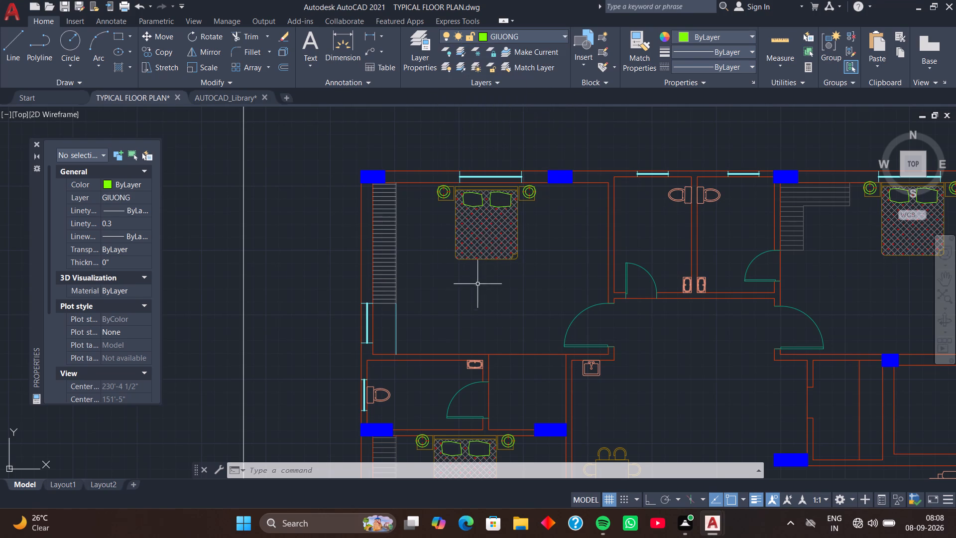
Add single-line text reading M.BED below the bed in the top-left bedroom, with height 5 and rotation 0.
key(d)
text(t)
key(space)
click(443, 283)
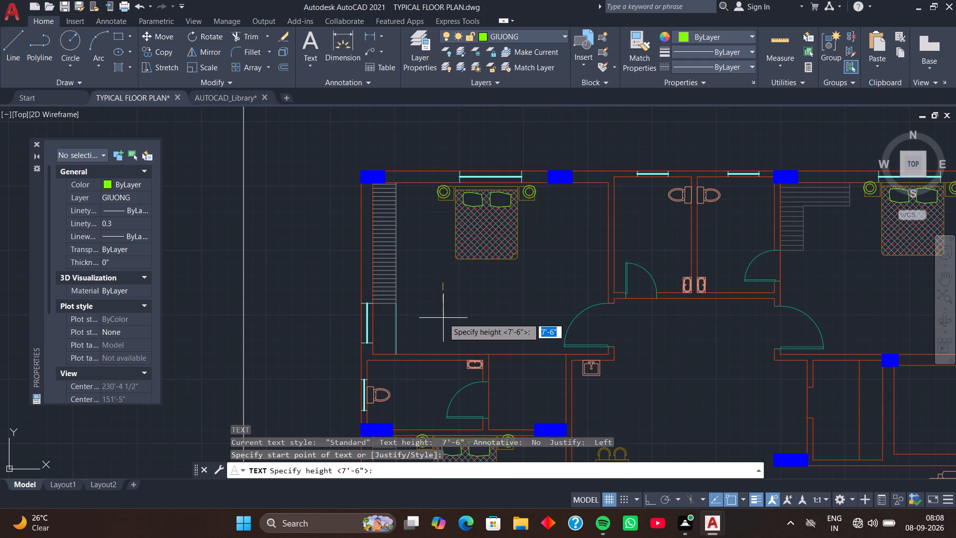
key(5)
key(Return)
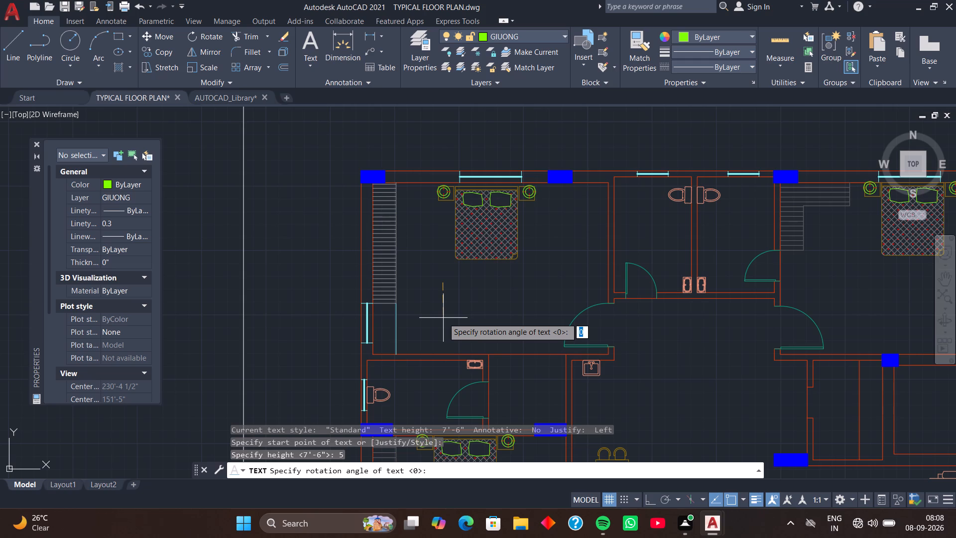
key(0)
key(Return)
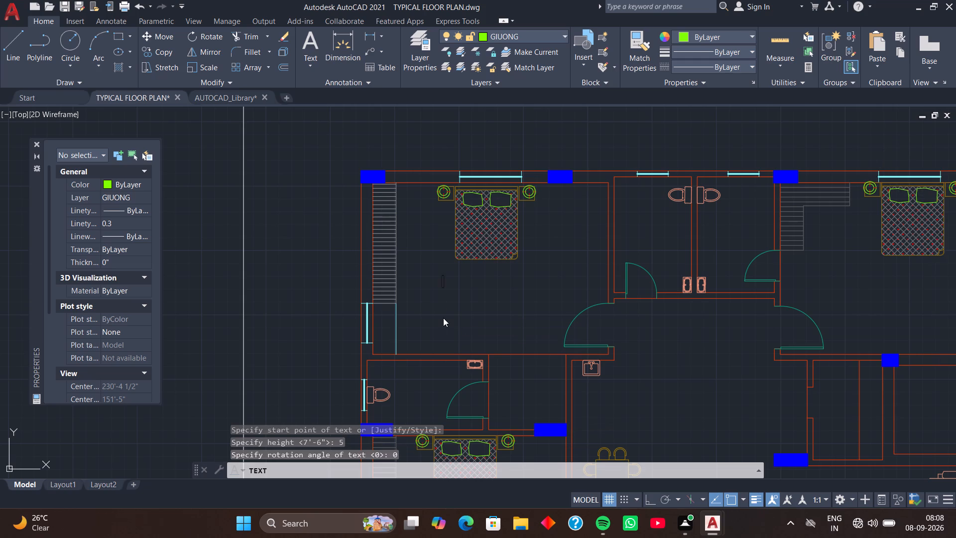
text(m)
key(space)
key(BackSpace)
key(BackSpace)
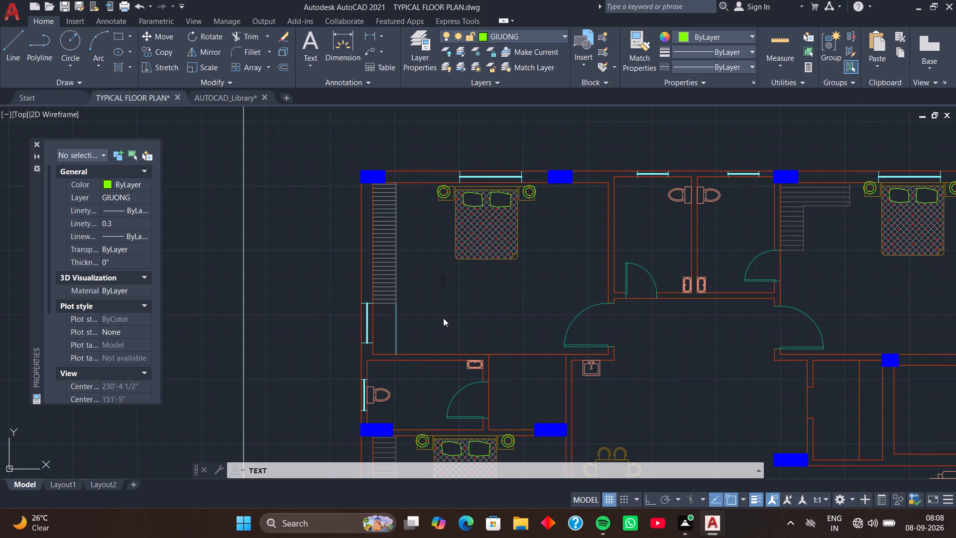
key(m)
key(period)
text(BED)
key(Return)
Add the size line 15'-3"X11'-11/2" beneath the M.BED text and finish the text entry.
text(15'3)
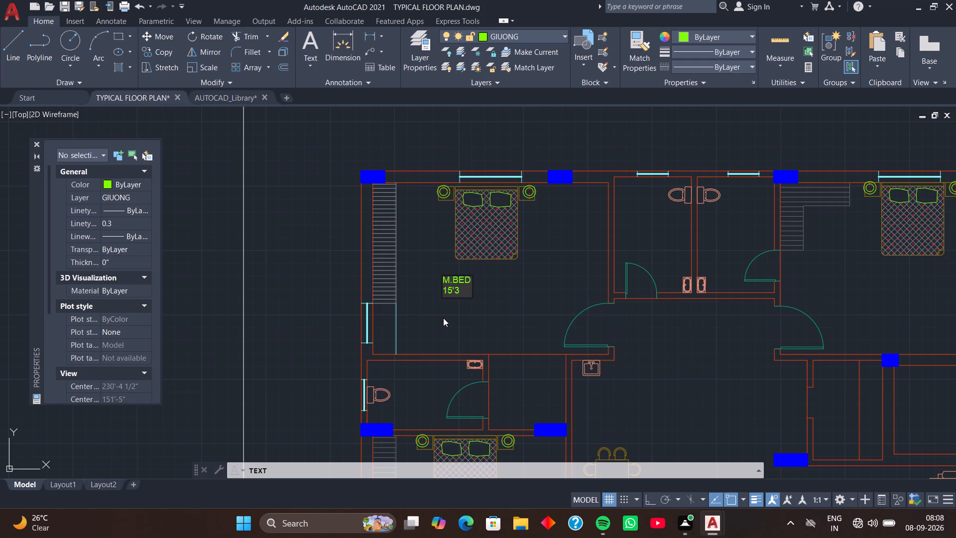
key(BackSpace)
text(-3")
key(x)
text(11')
text(-1)
text(1/2)
key(shift+quotedbl)
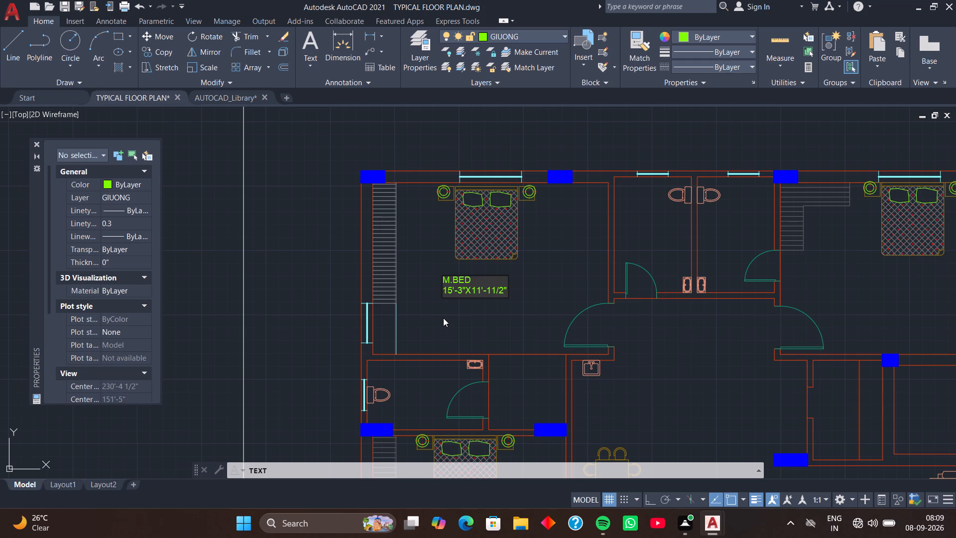
key(Return)
key(Return)
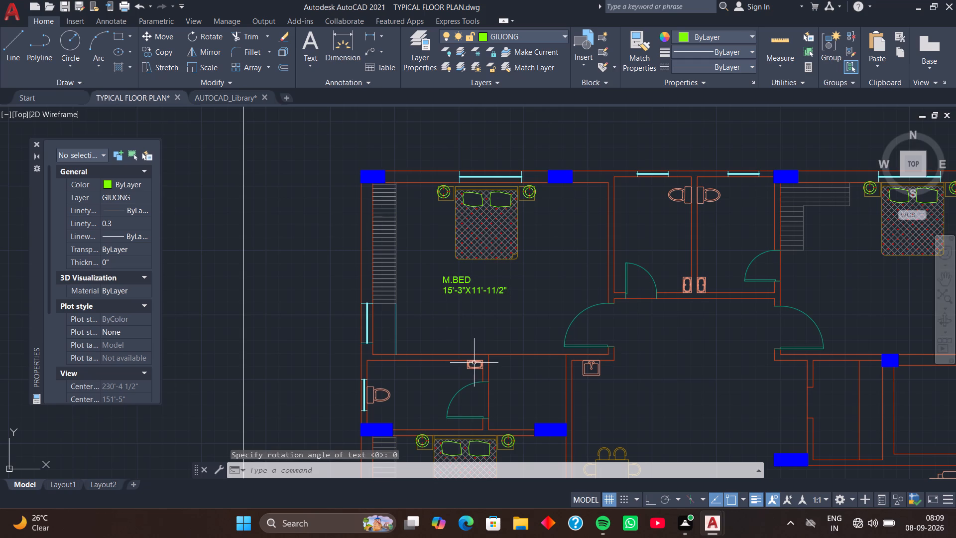
Move the M.BED text horizontally to the right so it sits more centrally above the room size line.
scroll(429, 281, up, 2)
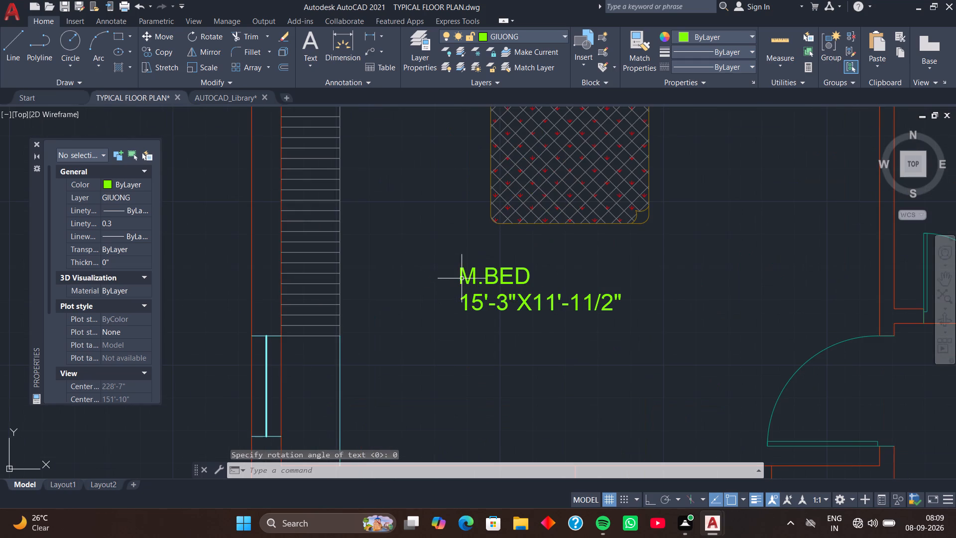
click(462, 278)
click(458, 286)
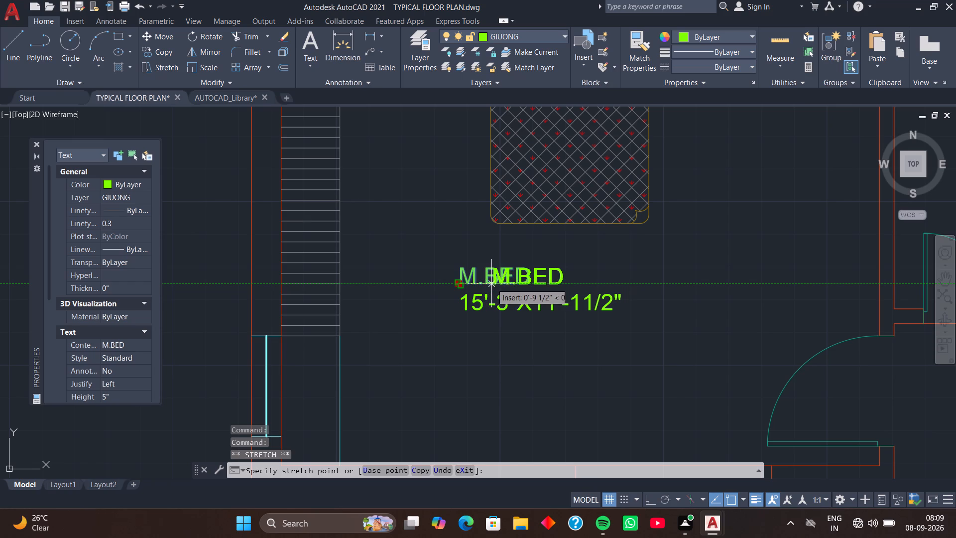
scroll(493, 283, up, 3)
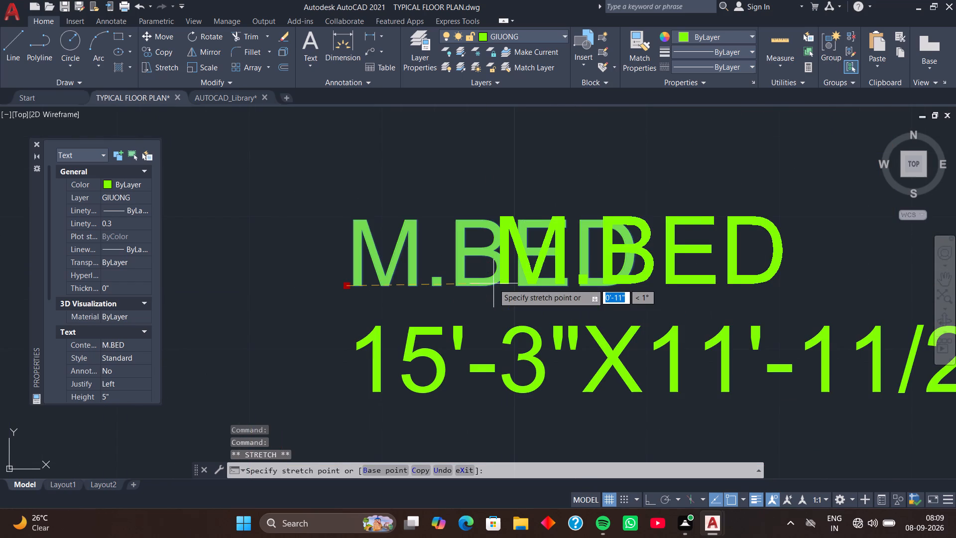
click(518, 283)
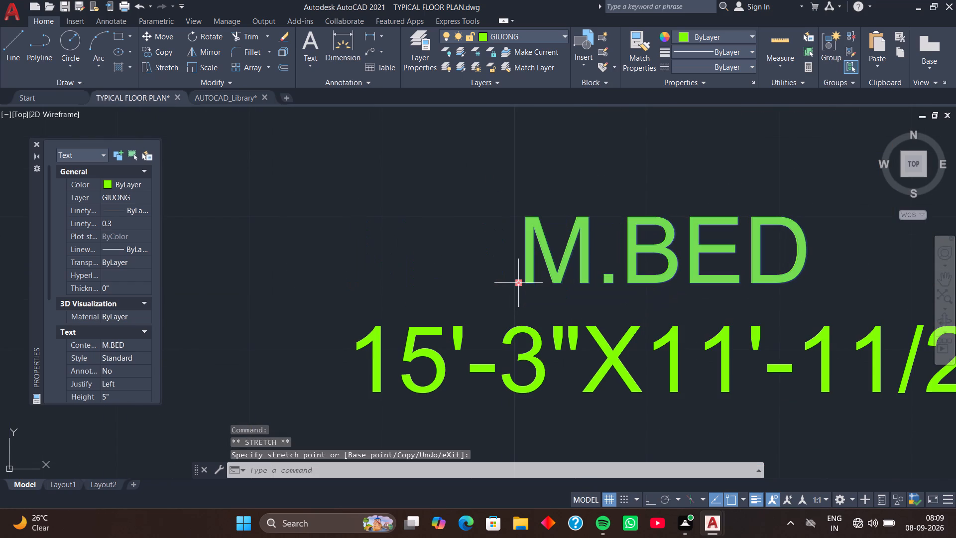
Set the text height of the M.BED label to 10".
click(437, 332)
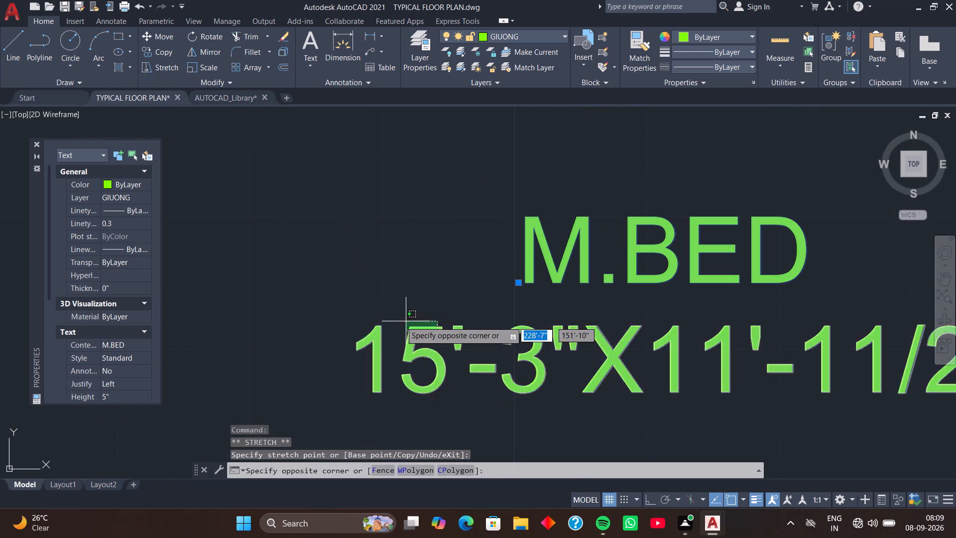
scroll(397, 321, down, 3)
scroll(146, 312, down, 3)
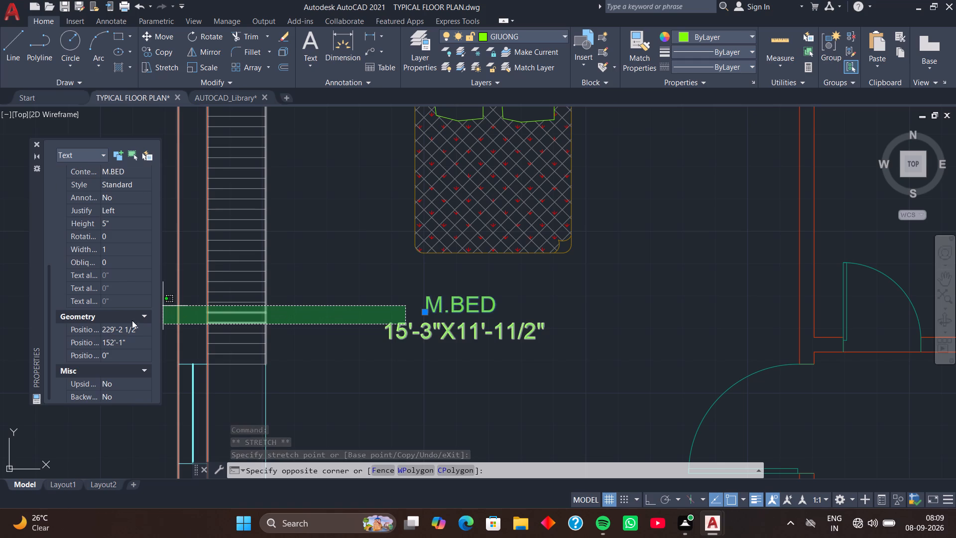
click(136, 220)
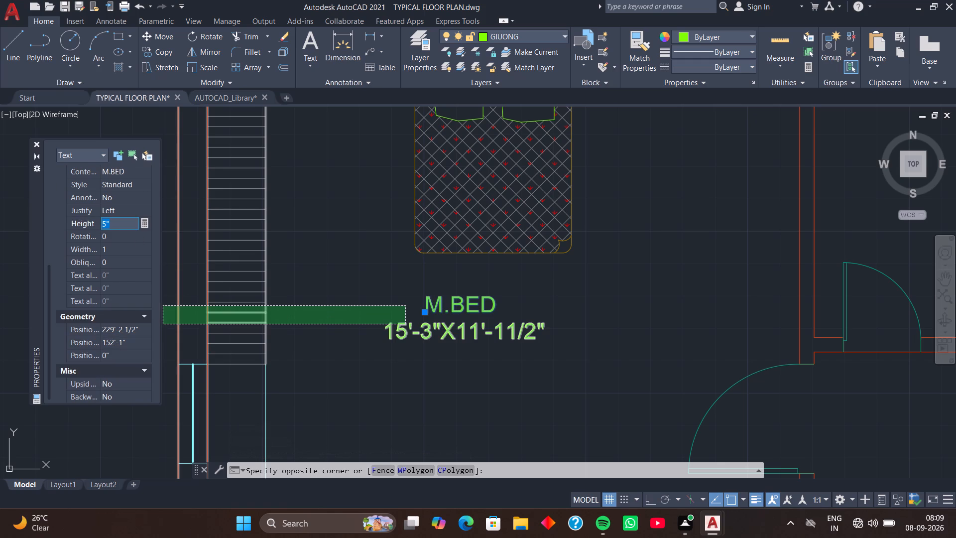
key(8)
key(Return)
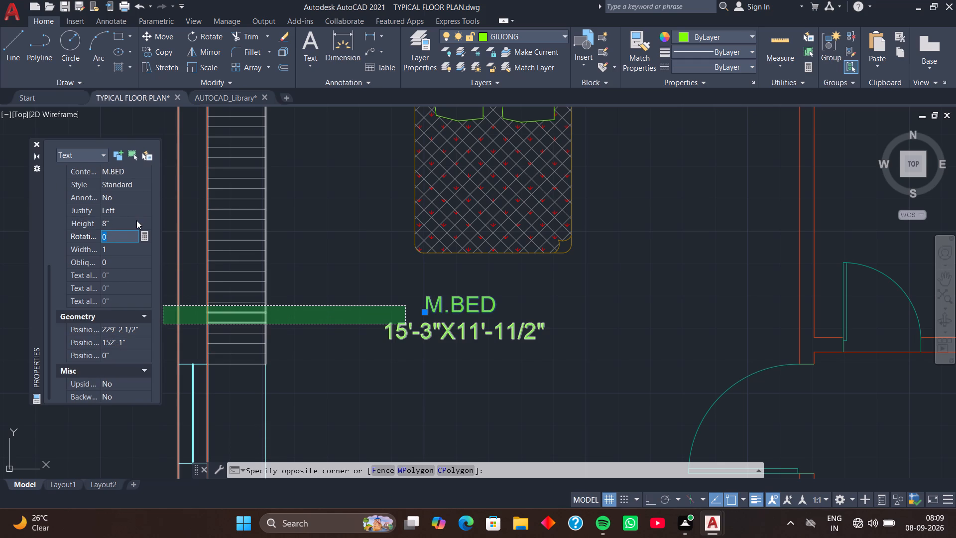
click(136, 220)
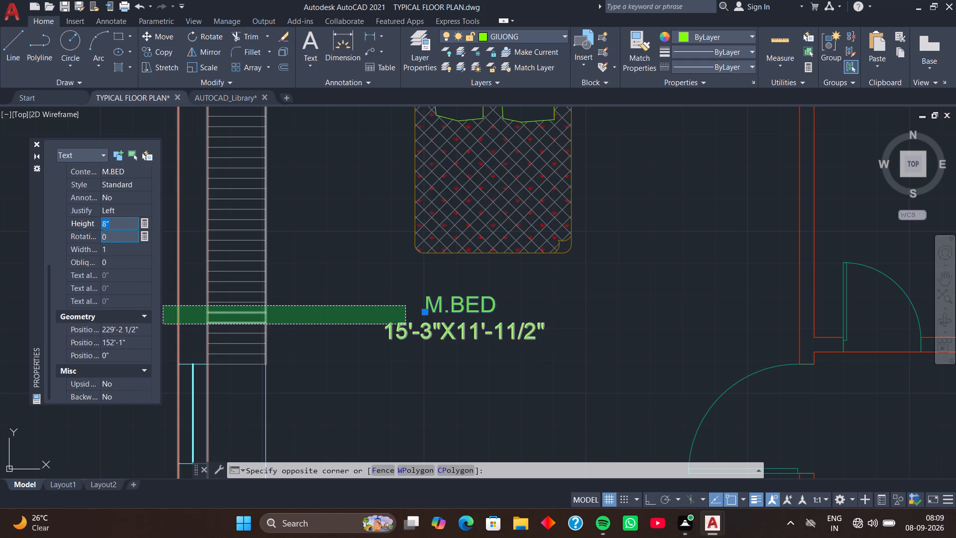
text(10)
key(Return)
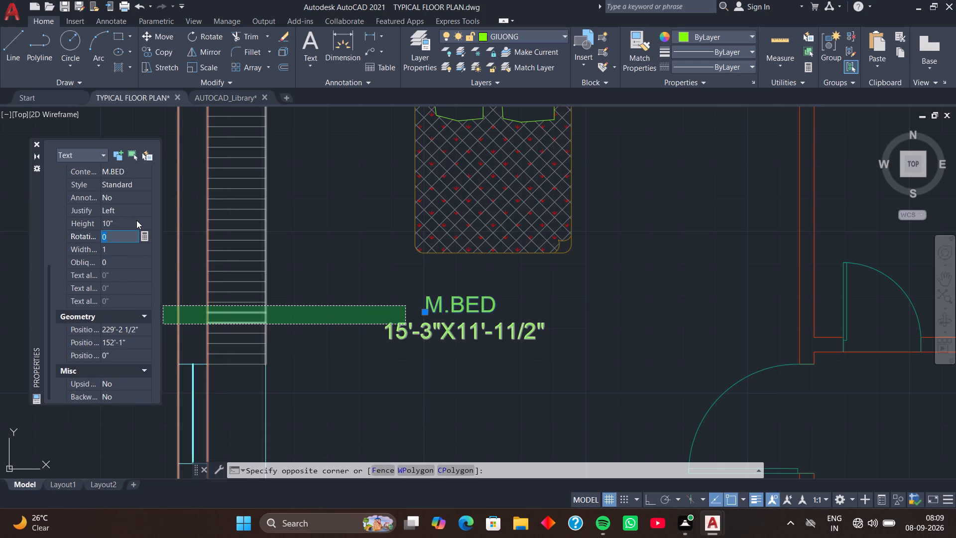
Select both the M.BED text and its size line to edit their shared text height.
click(341, 224)
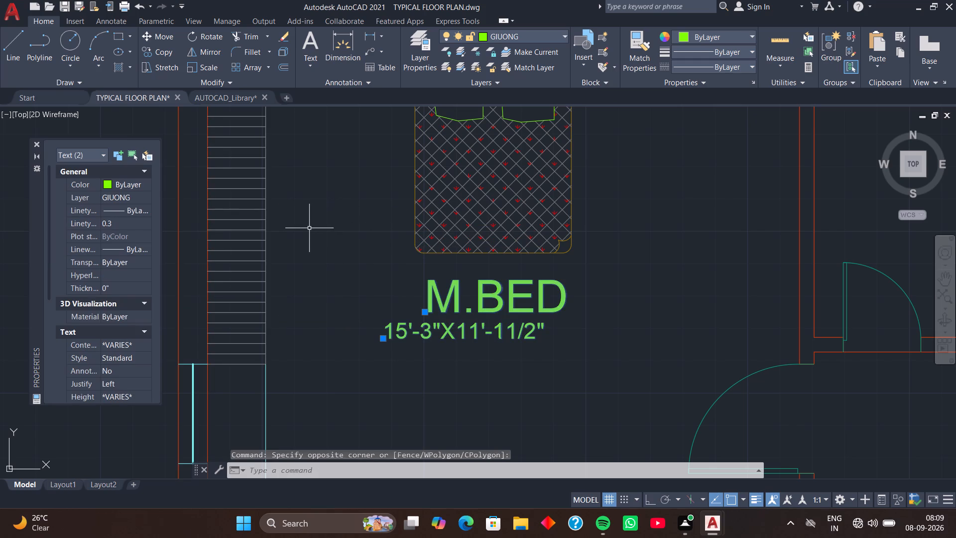
scroll(121, 232, down, 4)
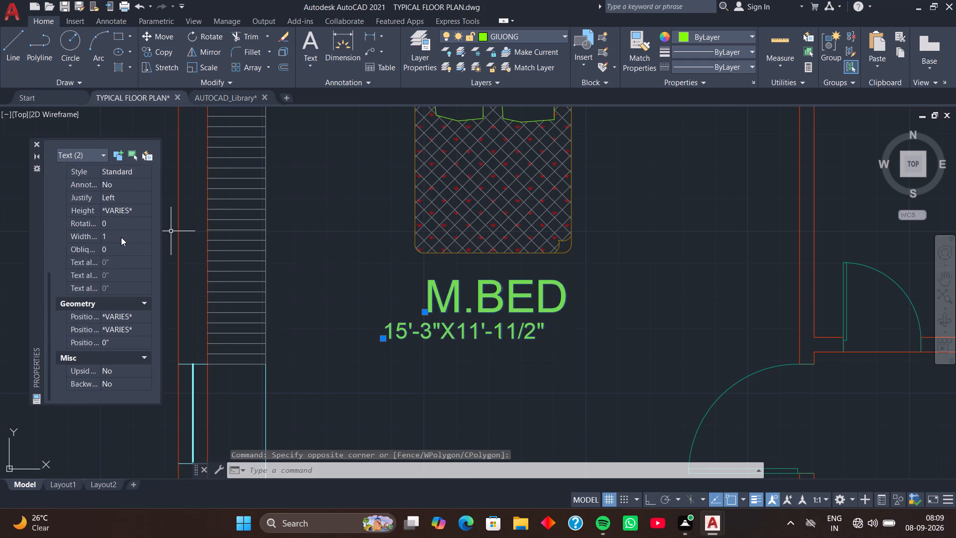
scroll(121, 237, down, 2)
scroll(121, 235, up, 1)
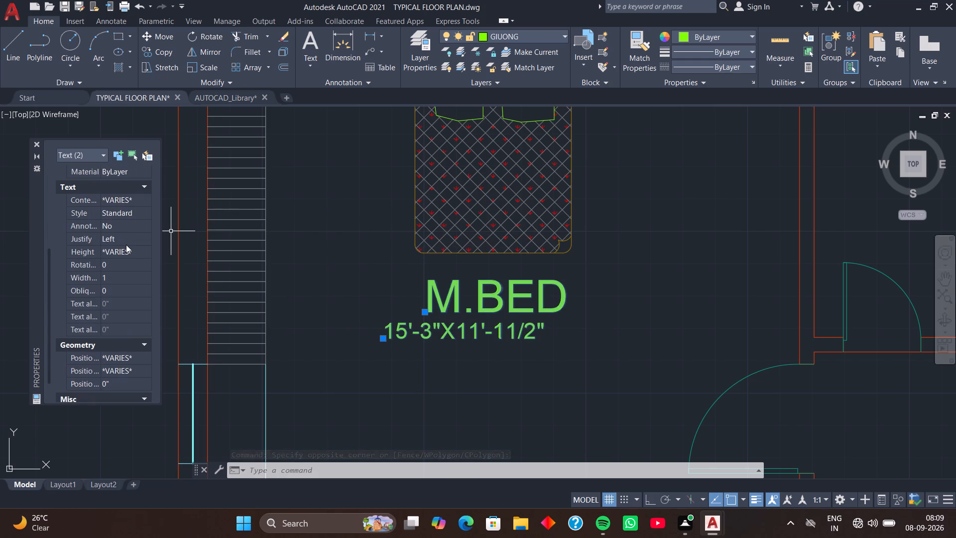
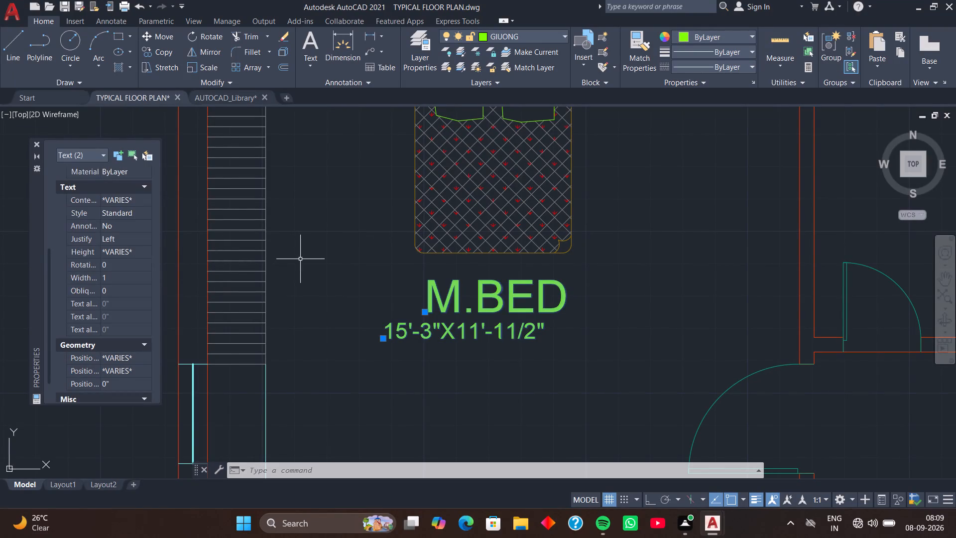
Set the text height of the 15'-3"X11'-11/2" size line alone to 10".
key(Escape)
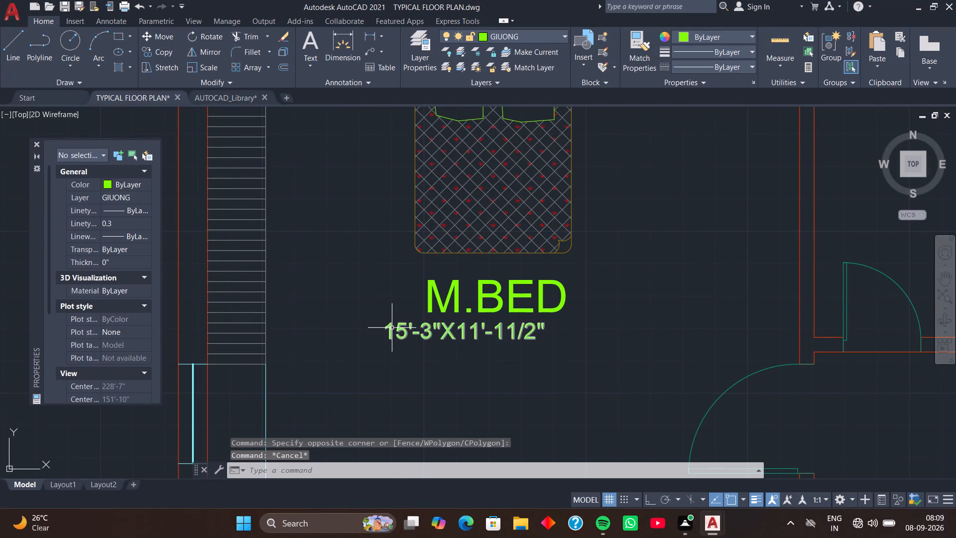
click(392, 328)
scroll(115, 238, down, 3)
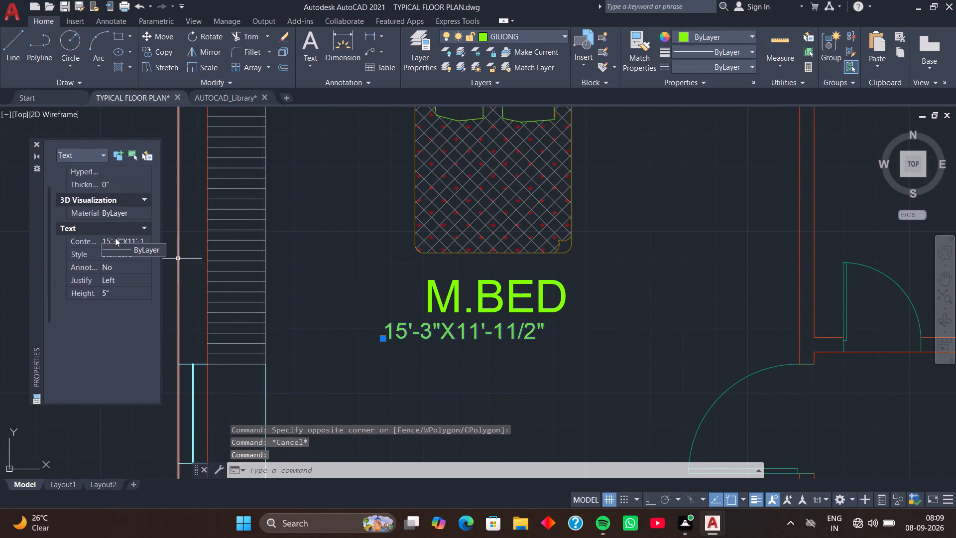
click(127, 237)
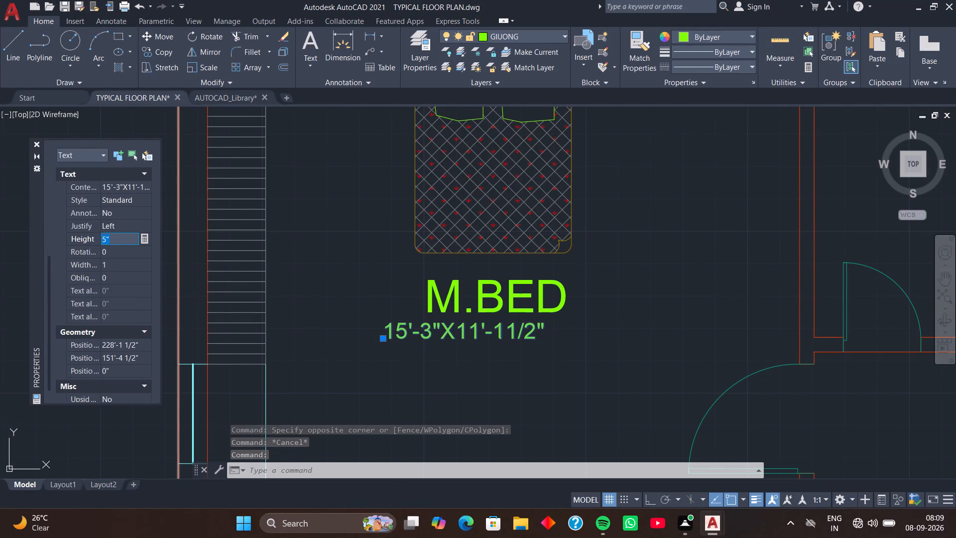
text(10)
key(Return)
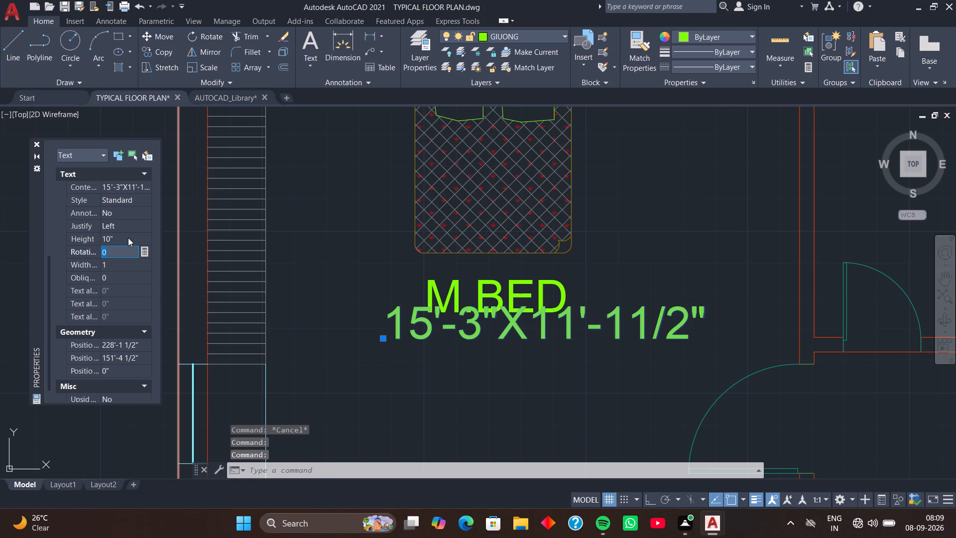
Move the enlarged size line down and to the left so it sits centred beneath the M.BED text.
scroll(353, 334, down, 2)
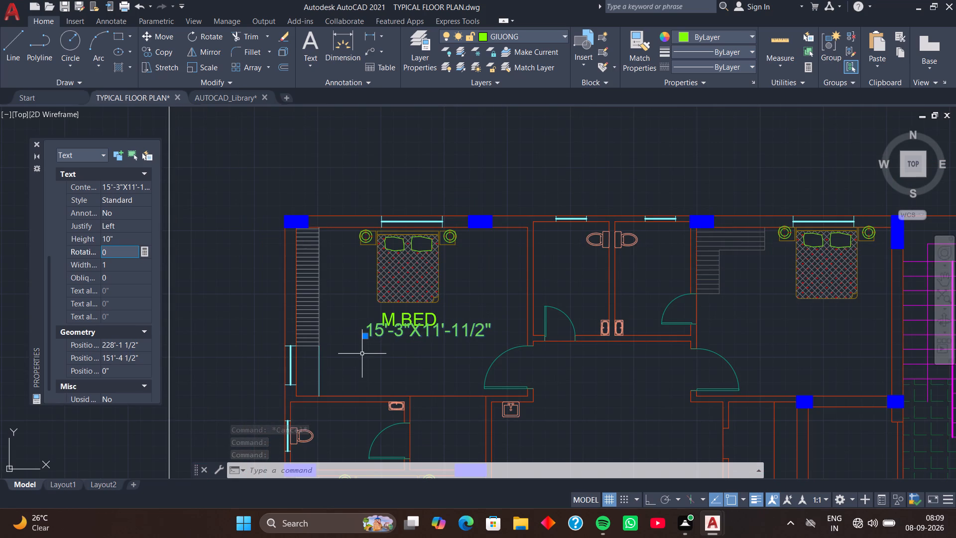
click(363, 339)
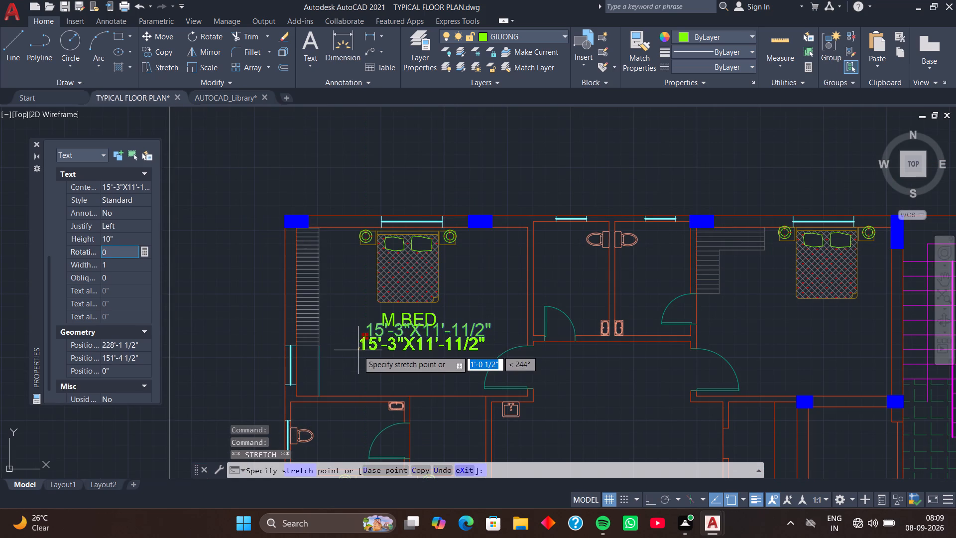
click(347, 347)
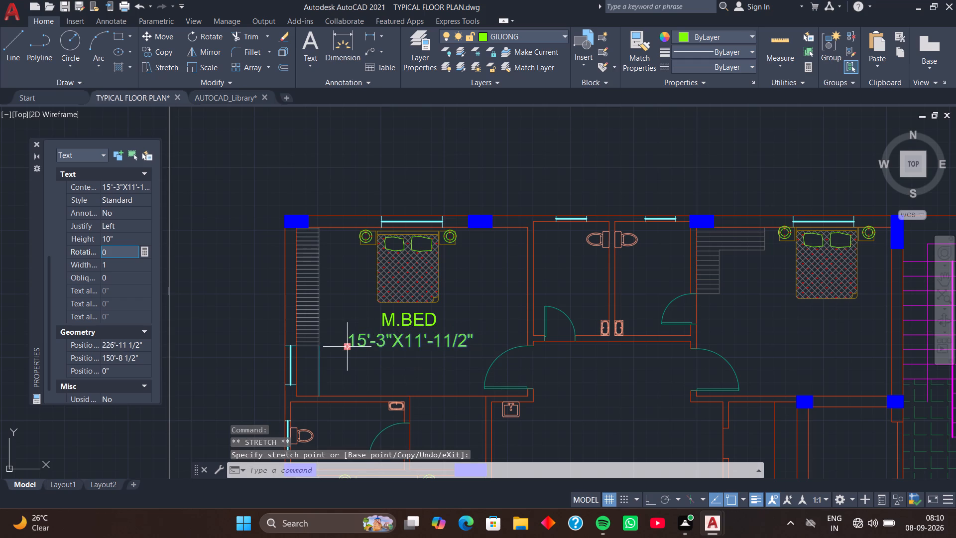
key(Escape)
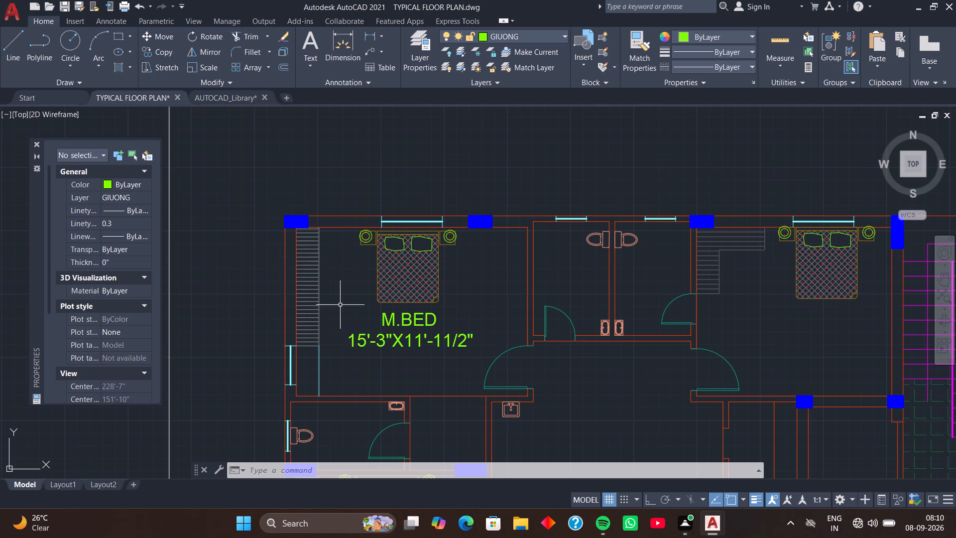
Copy the M.BED text and its size line into the lower bedroom, placing them just below the bed.
click(387, 323)
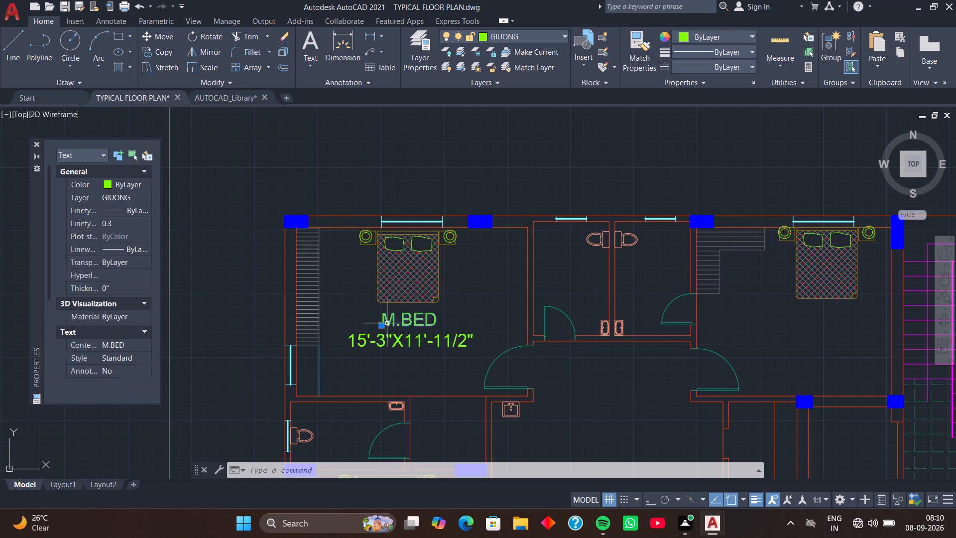
click(385, 347)
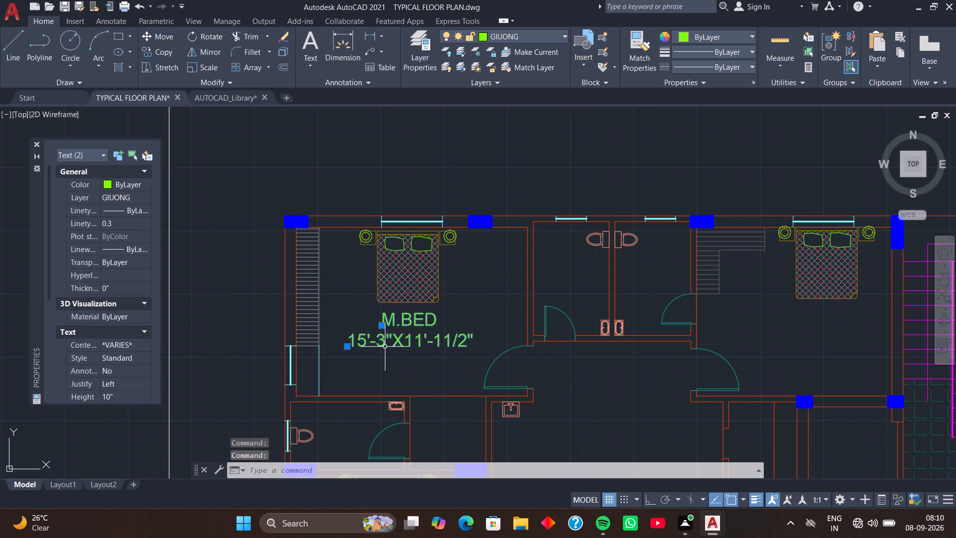
key(c)
text(O)
key(space)
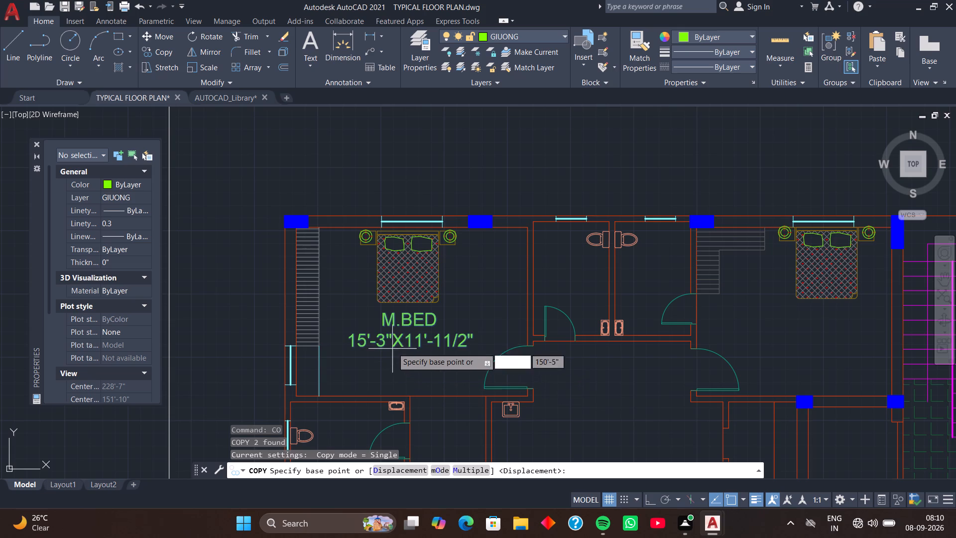
click(379, 327)
scroll(391, 364, down, 2)
middle_drag(396, 373, 413, 228)
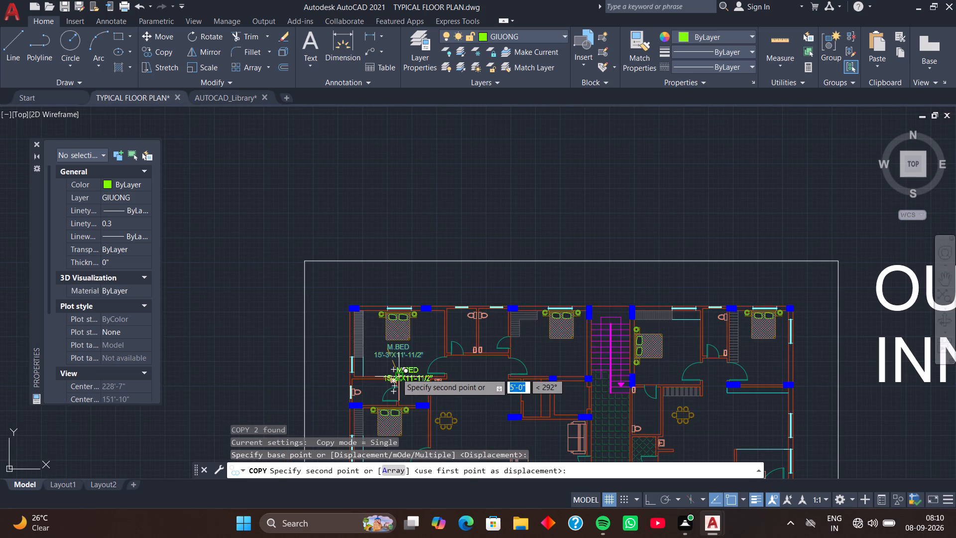
middle_drag(413, 228, 414, 224)
scroll(423, 265, down, 1)
middle_click(421, 294)
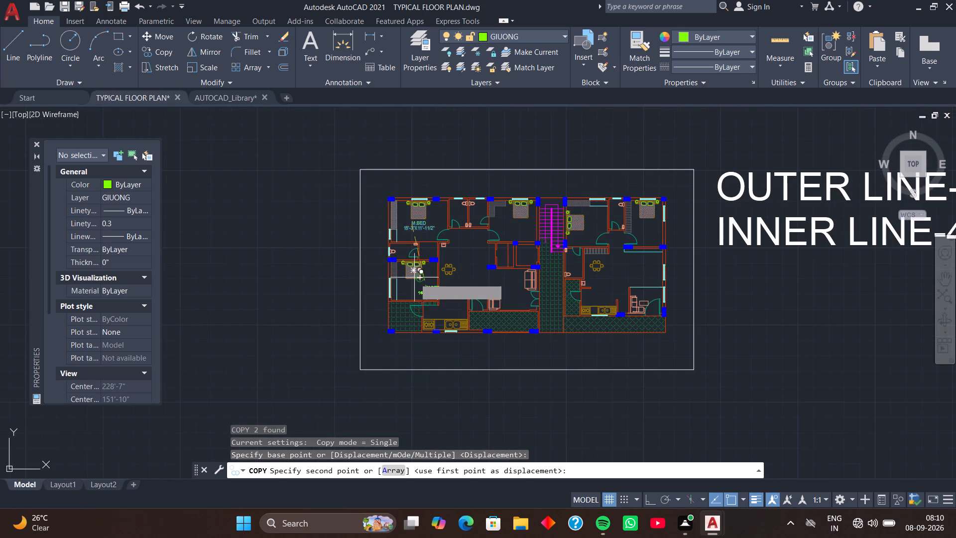
scroll(412, 276, up, 3)
click(384, 303)
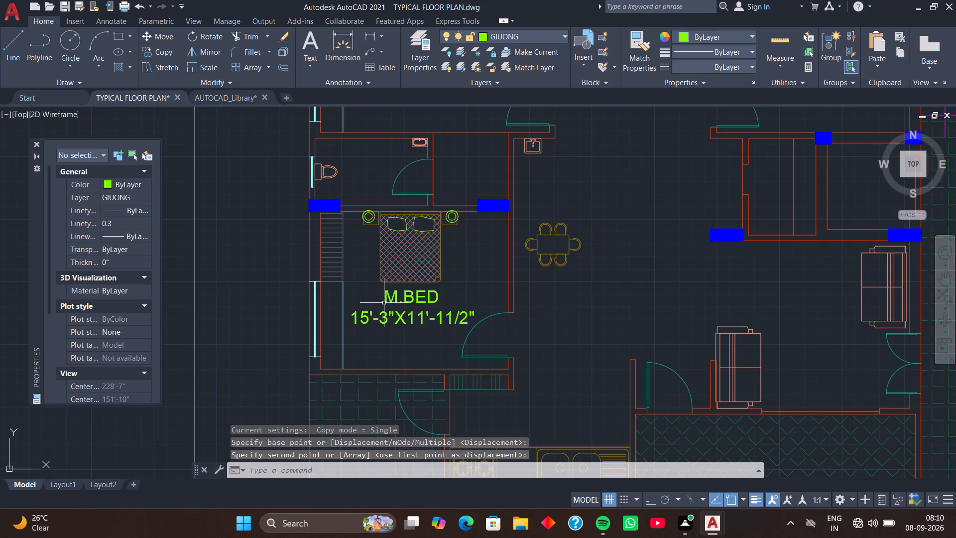
Start single-line text beside the WC in the room between the two bedrooms, about 9" high at rotation 0, reading TOILET.
middle_drag(357, 166, 382, 226)
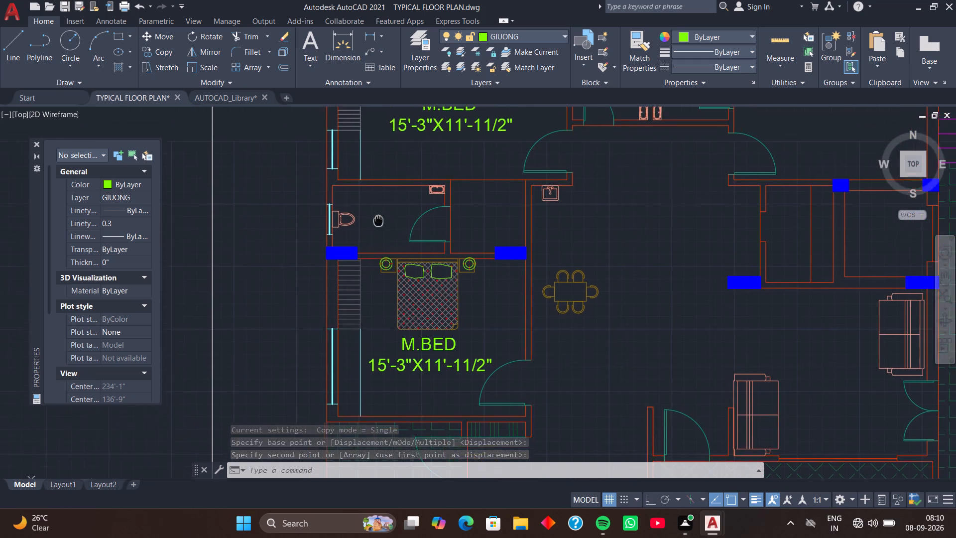
middle_drag(382, 226, 384, 231)
scroll(384, 234, up, 2)
middle_drag(382, 234, 444, 253)
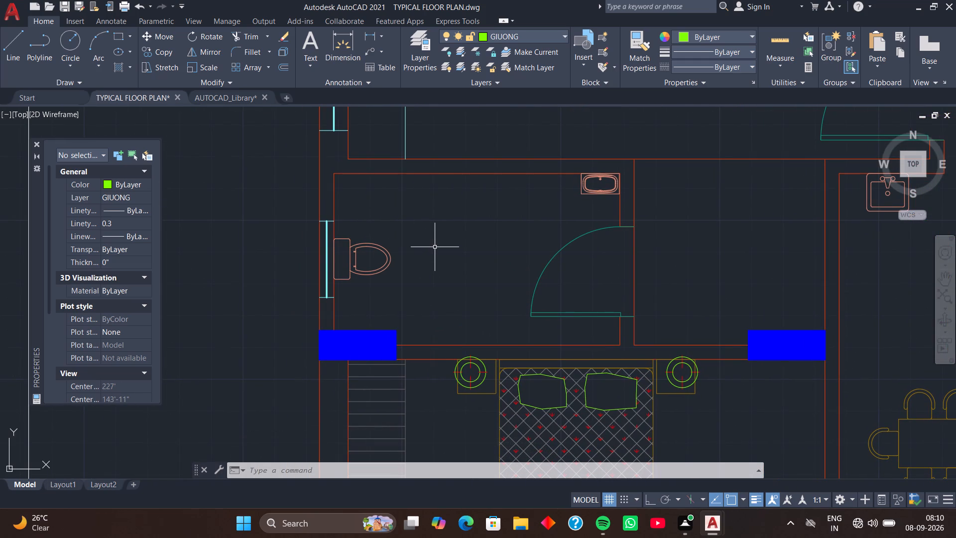
key(d)
text(T)
key(space)
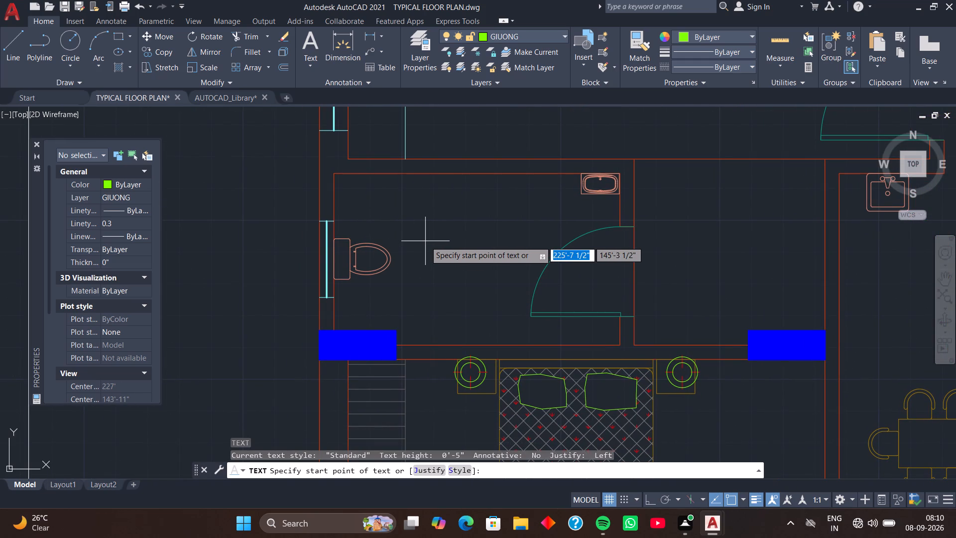
click(405, 221)
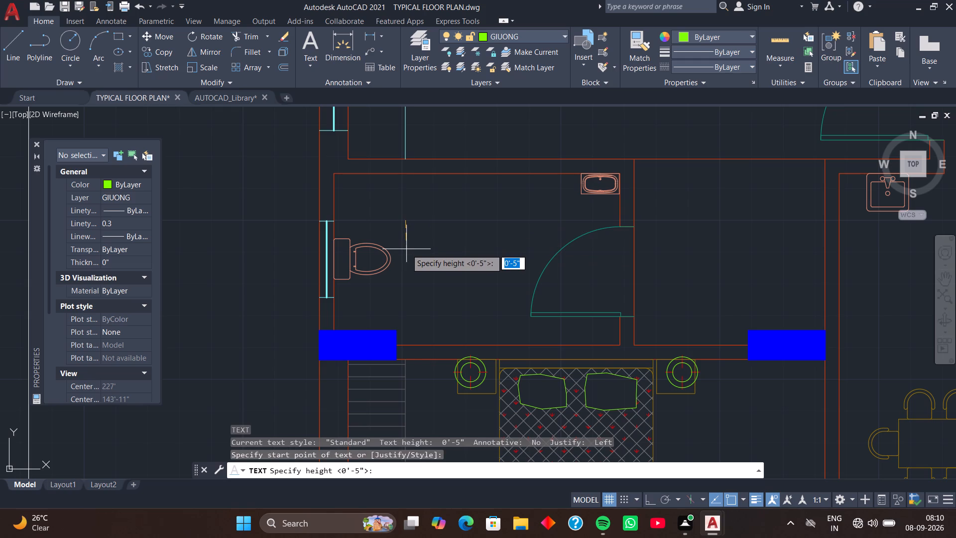
click(406, 249)
key(0)
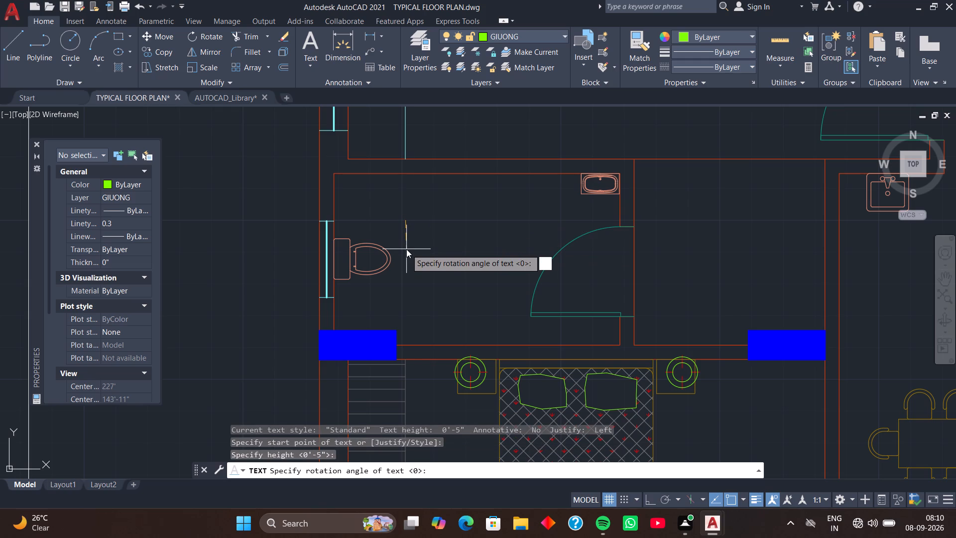
key(Return)
text(TO)
text(ILET)
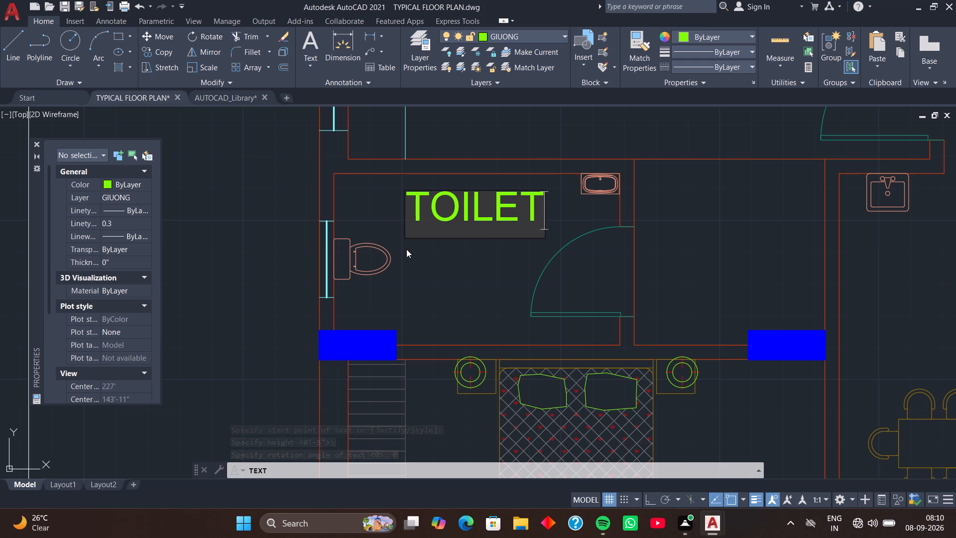
key(Return)
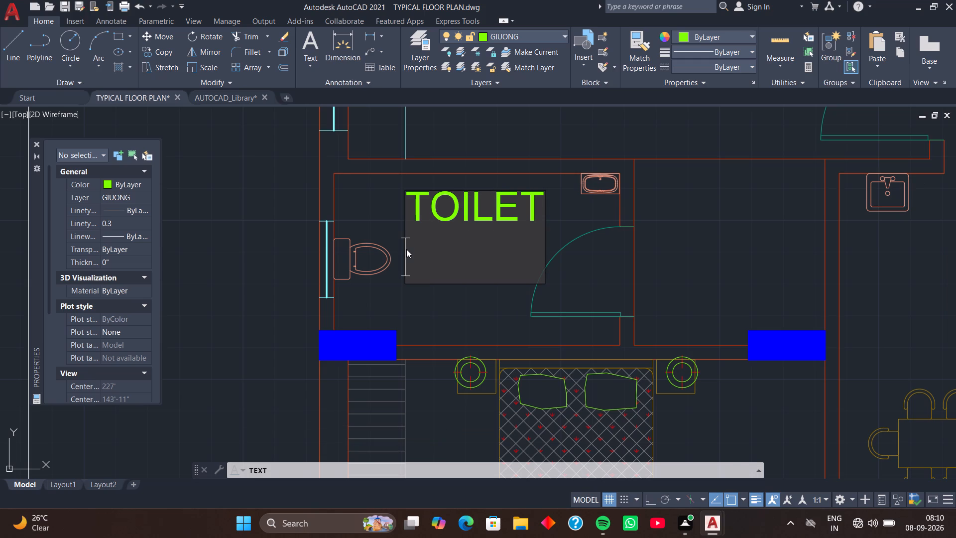
Add the size line 7'-6"X4'-6" beneath the TOILET text and finish the text entry.
key(7)
key(apostrophe)
text(-6"X)
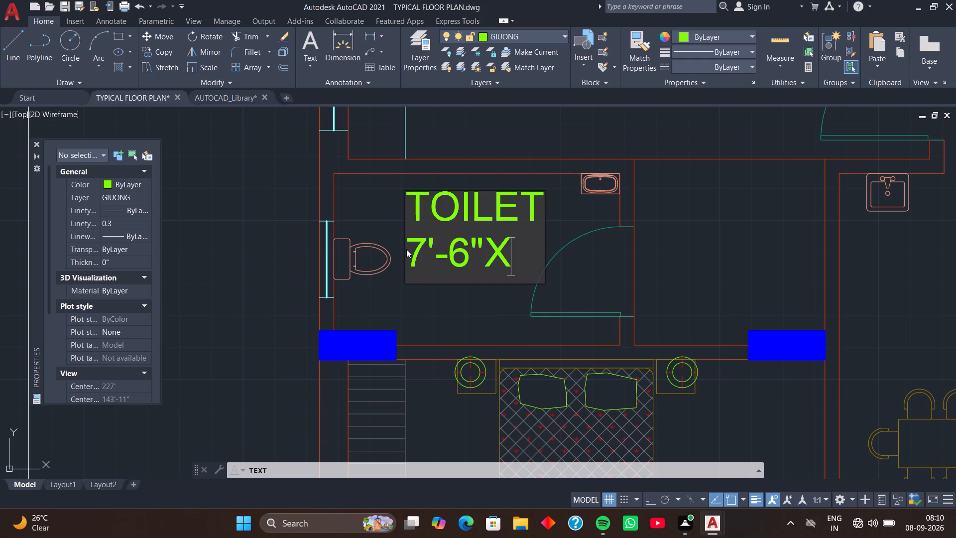
text(4')
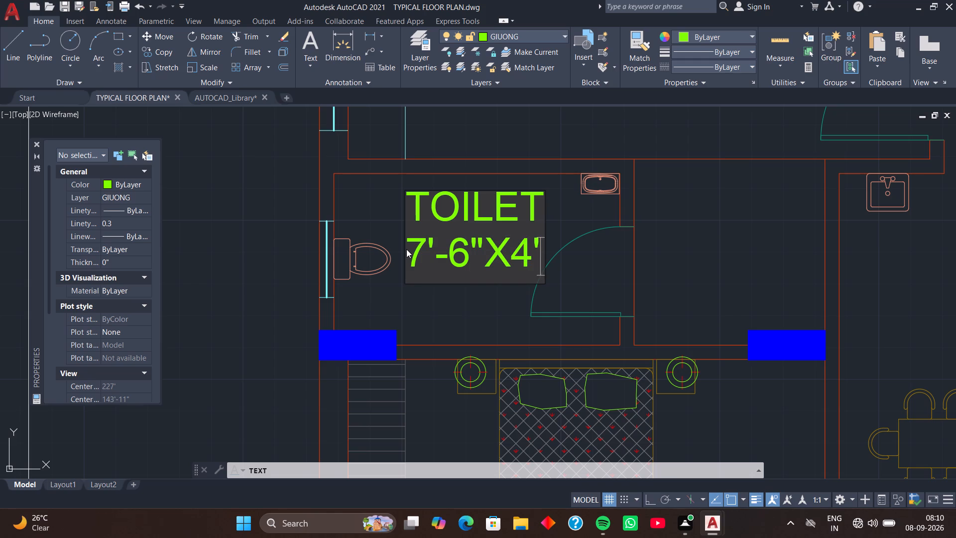
key(minus)
key(6)
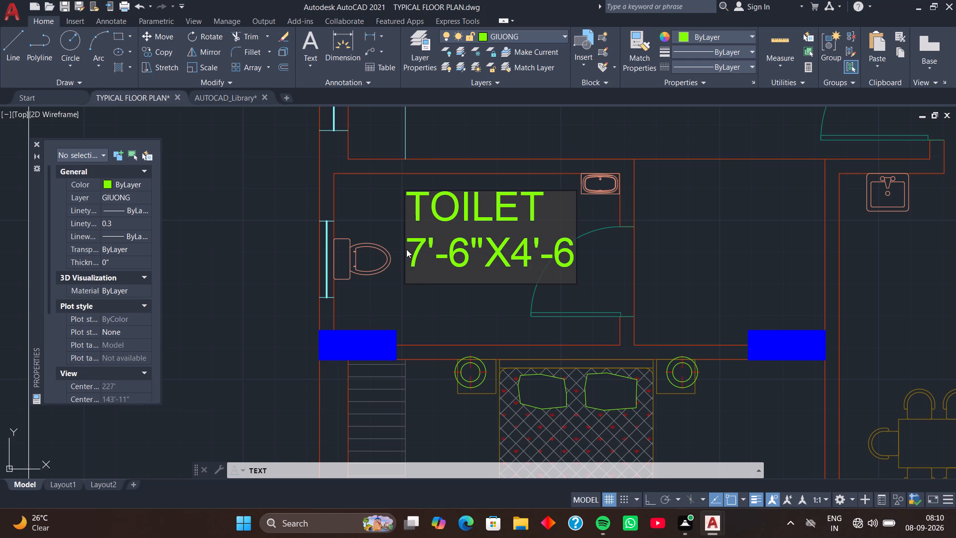
key(shift+quotedbl)
key(Return)
key(Return)
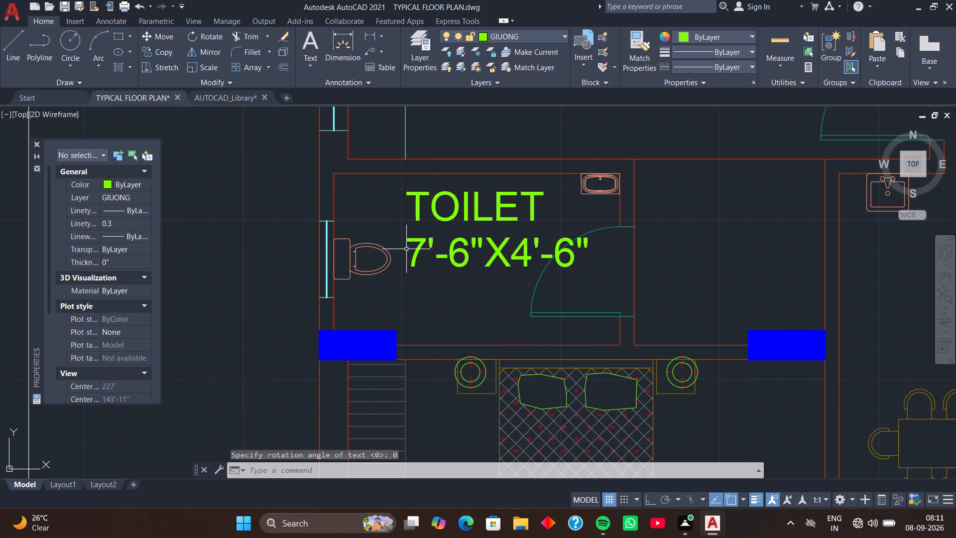
Set the text height of both the TOILET text and its size line to 7".
scroll(444, 233, down, 1)
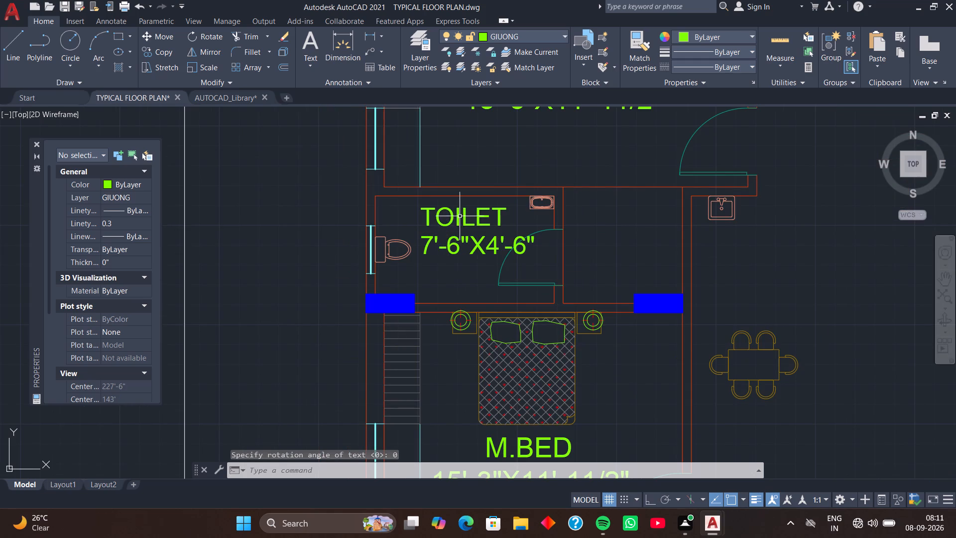
click(453, 240)
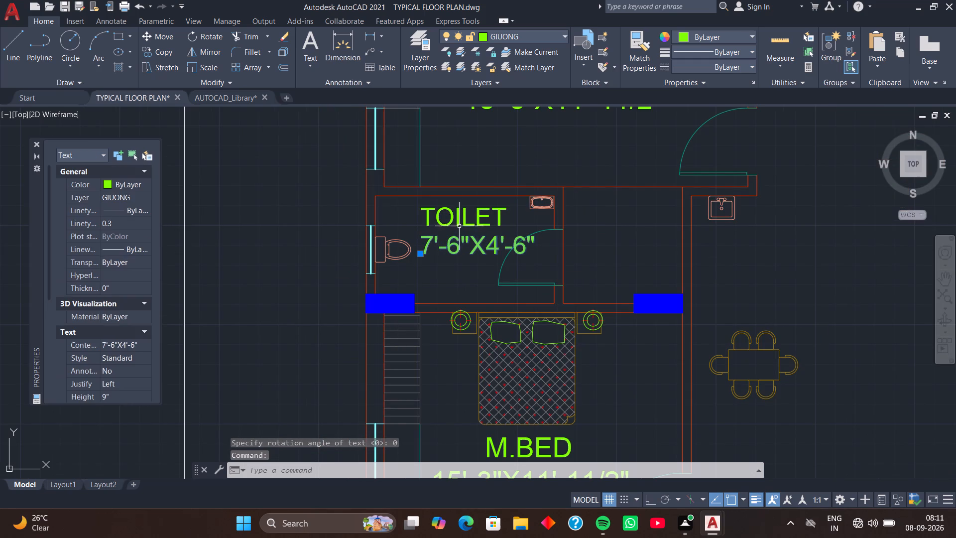
click(459, 225)
scroll(131, 242, down, 2)
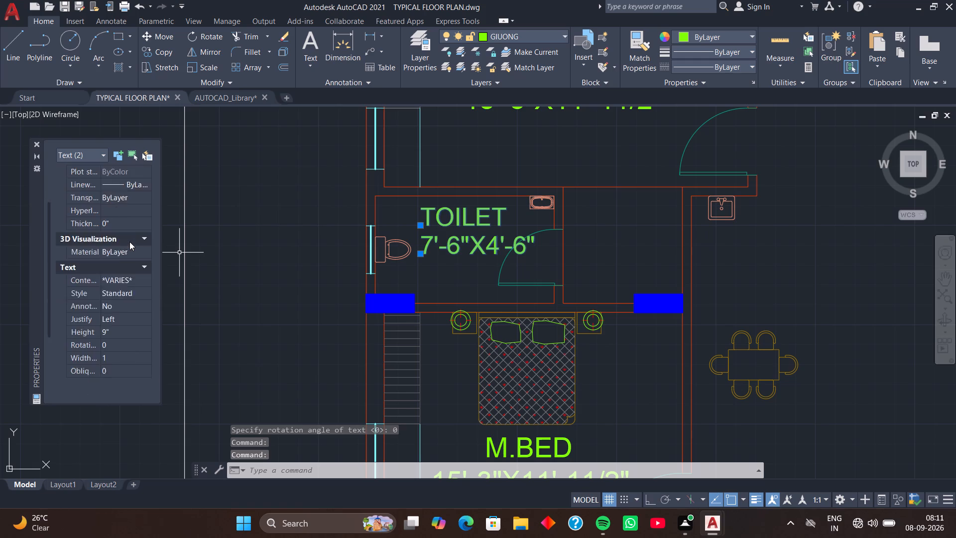
scroll(129, 242, down, 1)
click(128, 207)
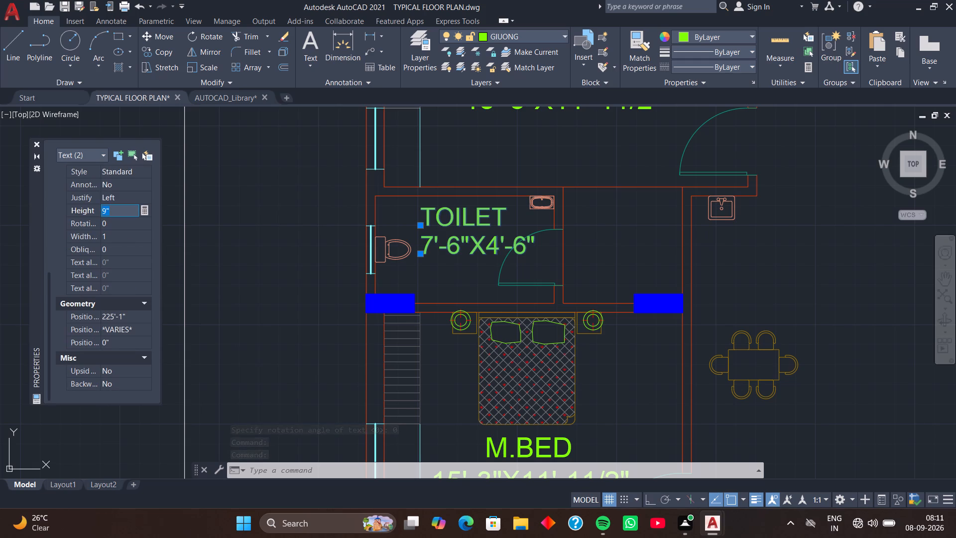
key(7)
key(Return)
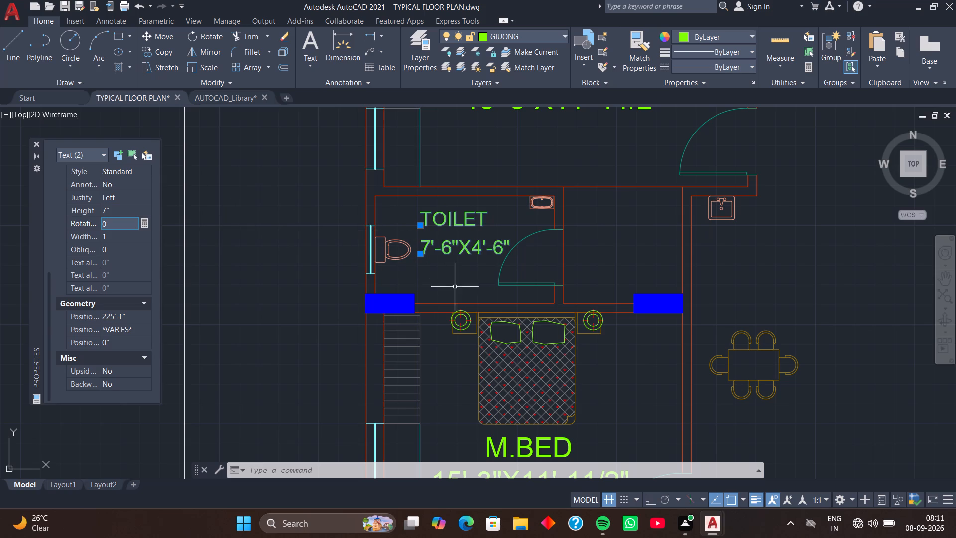
Copy the TOILET text and its size line into the small room next door and both upper toilets between the bedrooms.
key(c)
text(O M)
key(space)
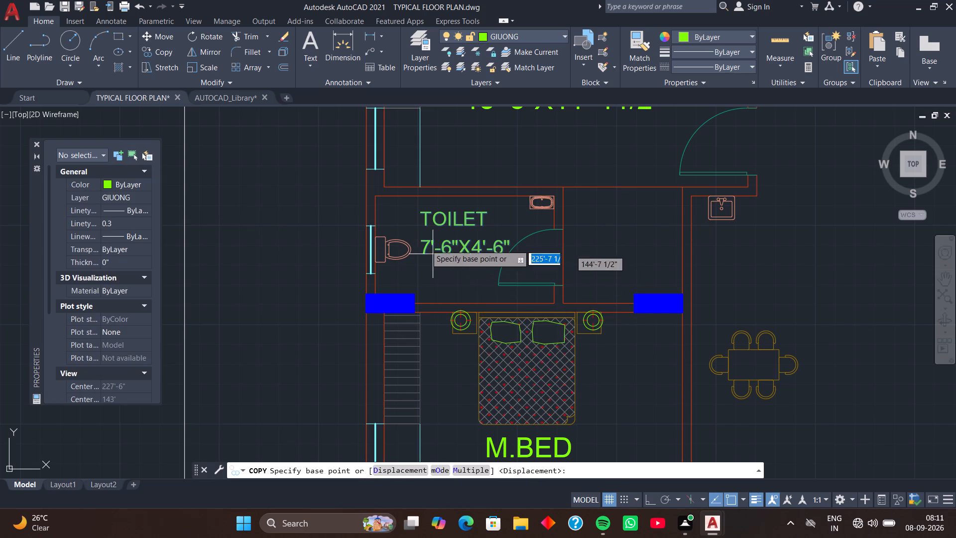
click(419, 226)
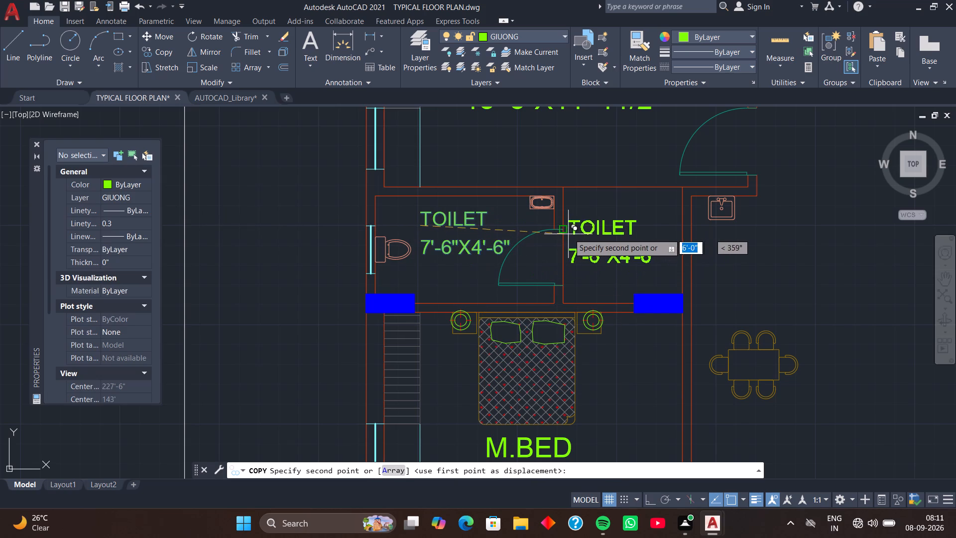
click(577, 234)
scroll(609, 226, down, 2)
middle_drag(609, 228, 551, 305)
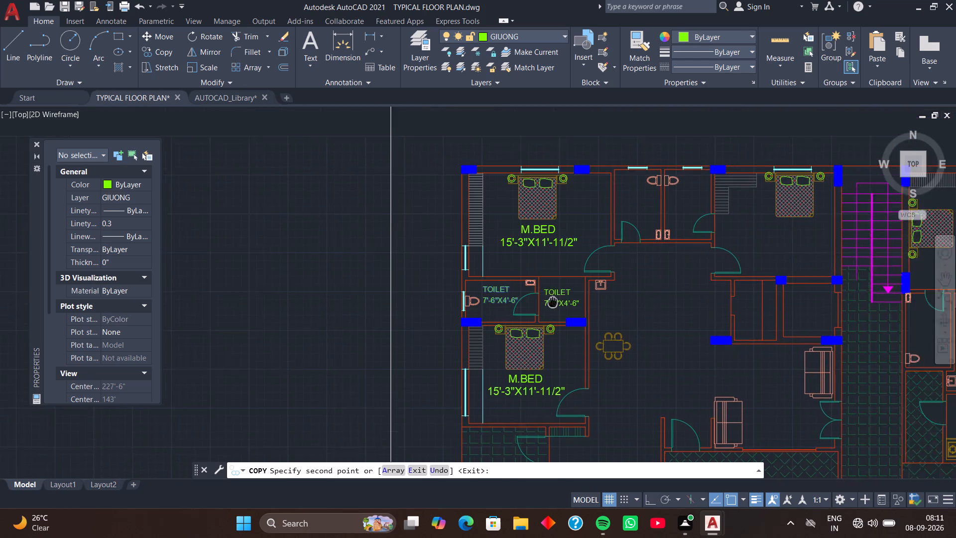
middle_drag(551, 305, 547, 314)
scroll(586, 224, up, 2)
click(641, 202)
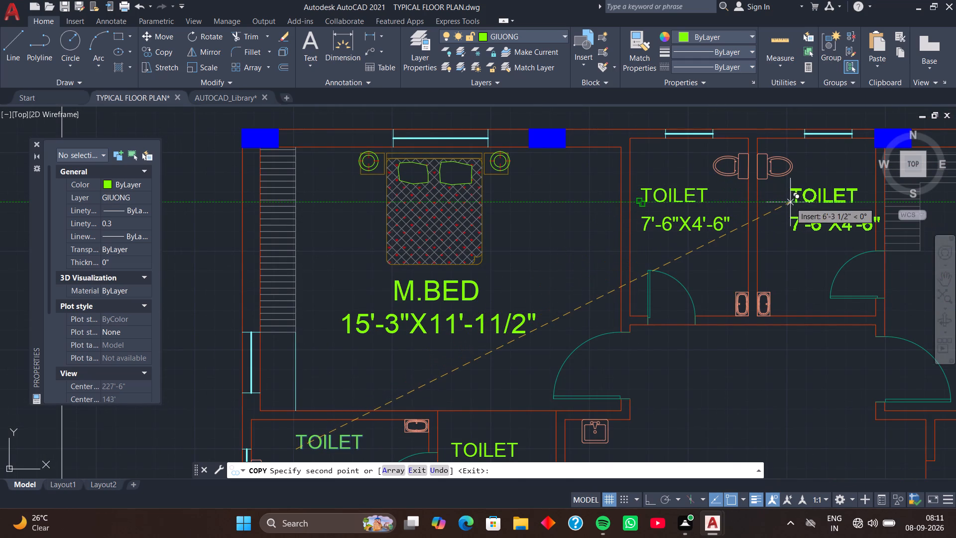
click(790, 202)
Place further copies of the two-line label beside the dining table, above the kitchen counter and between the living-room sofas.
scroll(738, 226, down, 2)
middle_drag(720, 295, 675, 231)
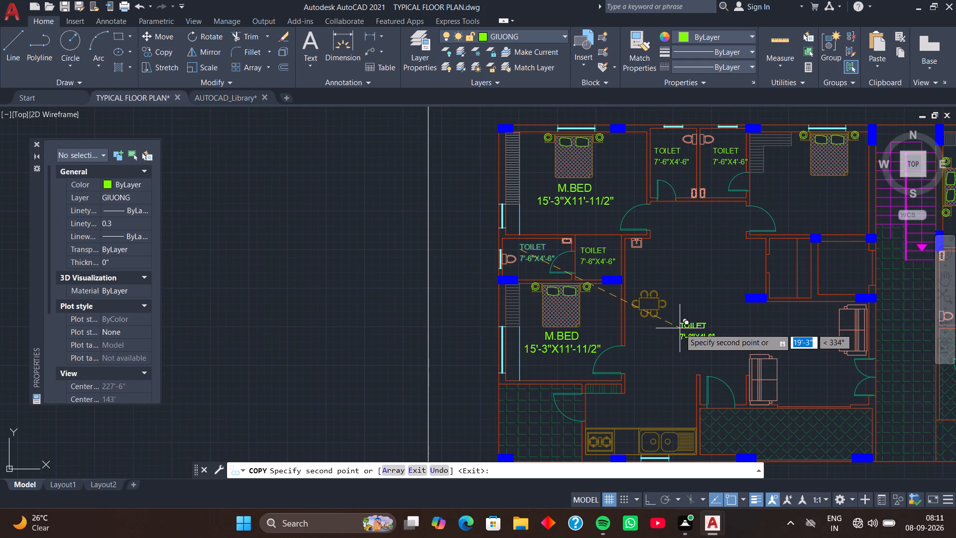
scroll(677, 331, up, 1)
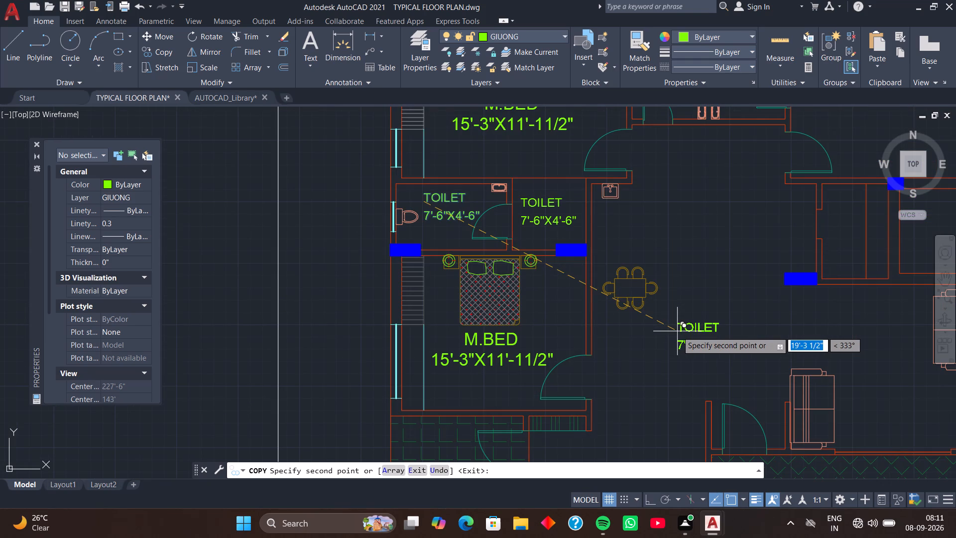
click(677, 331)
scroll(644, 401, down, 1)
middle_drag(645, 395, 662, 298)
scroll(644, 332, up, 1)
click(633, 338)
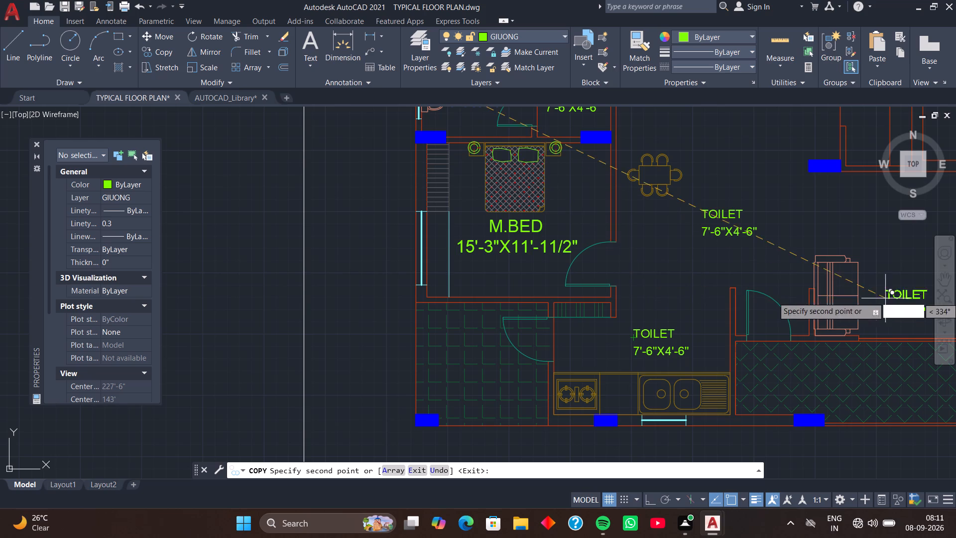
middle_drag(862, 288, 558, 373)
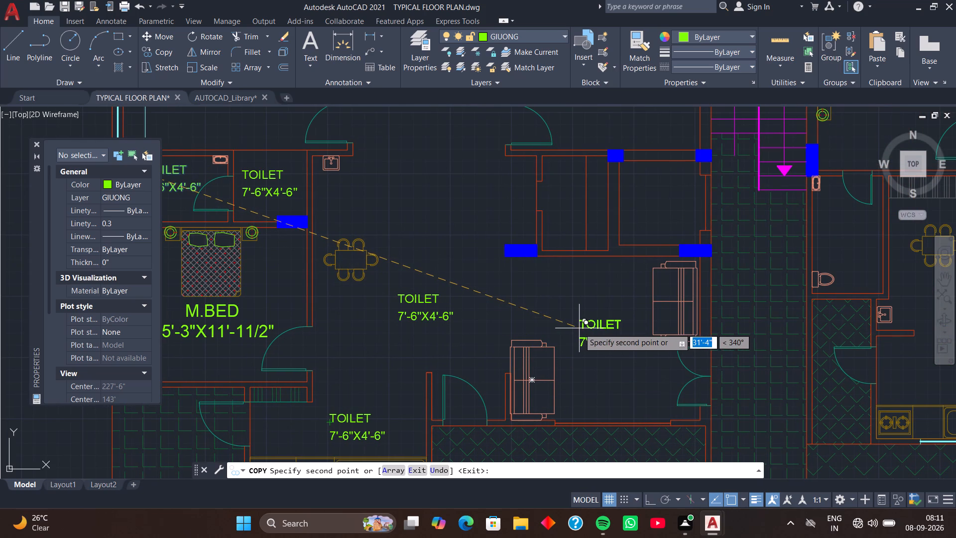
click(579, 328)
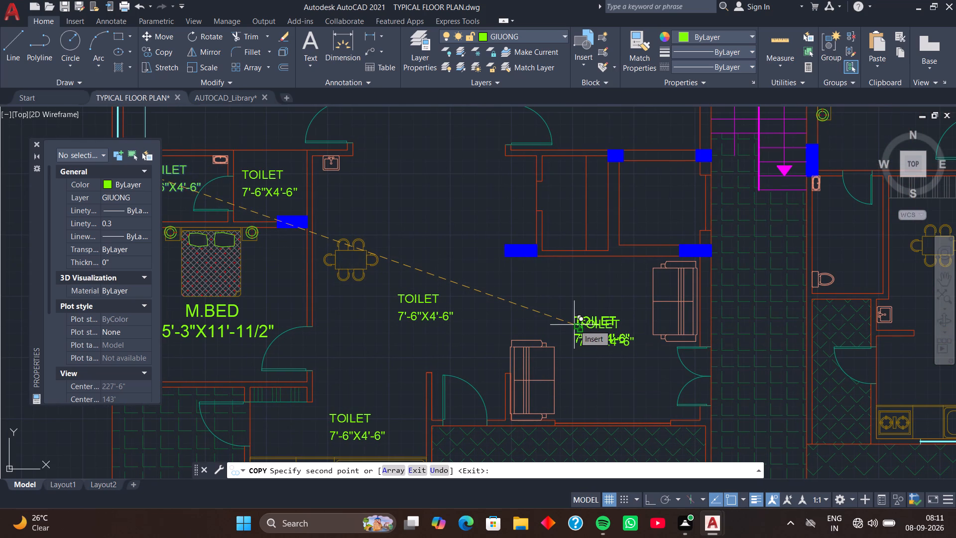
Place copies of the label in the two small rooms above the living room and below the bed near the staircase.
scroll(564, 283, down, 1)
middle_drag(570, 281, 537, 348)
scroll(568, 304, up, 3)
click(584, 267)
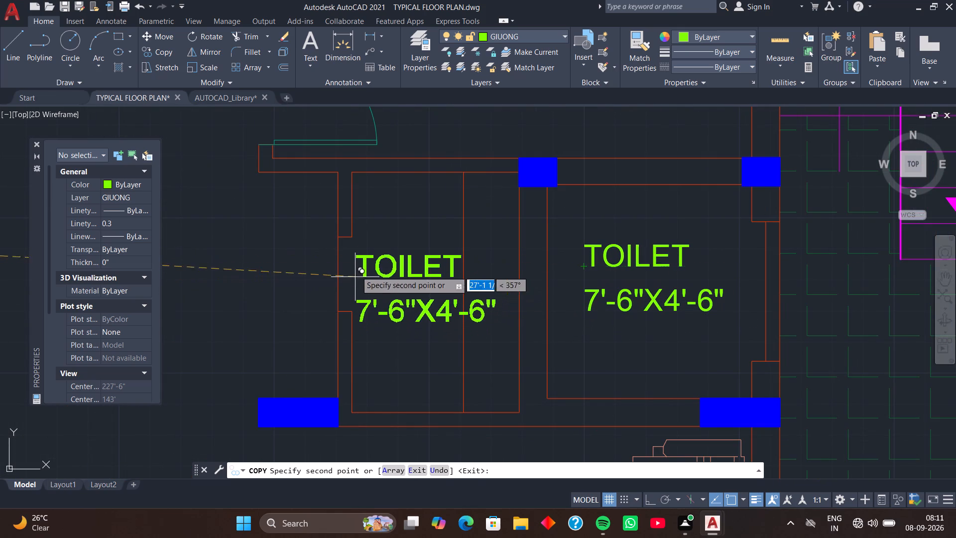
click(357, 264)
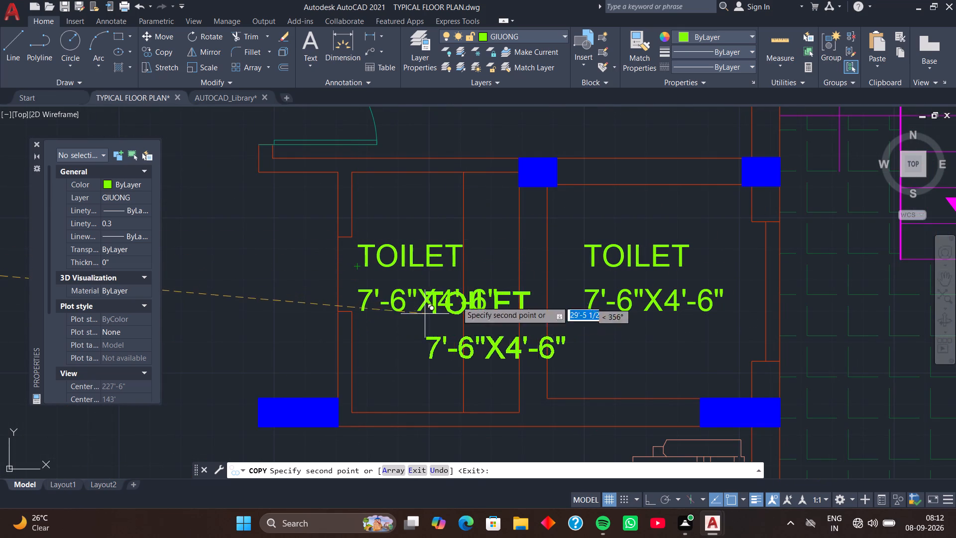
scroll(600, 115, down, 2)
middle_drag(584, 137, 551, 293)
click(529, 232)
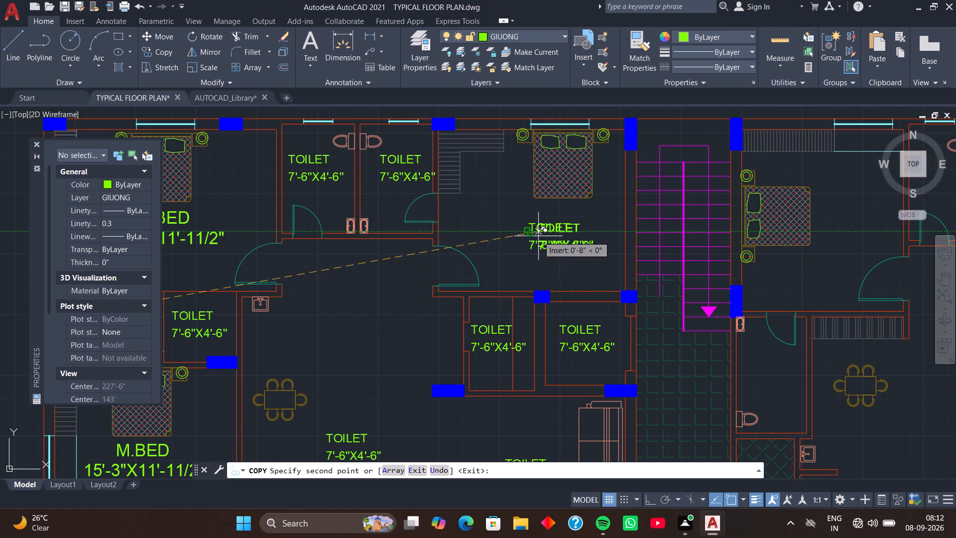
Place copies of the label in the hatched area below the living room and the one beside the kitchen, ending the copy.
scroll(475, 250, down, 2)
middle_drag(476, 282, 486, 187)
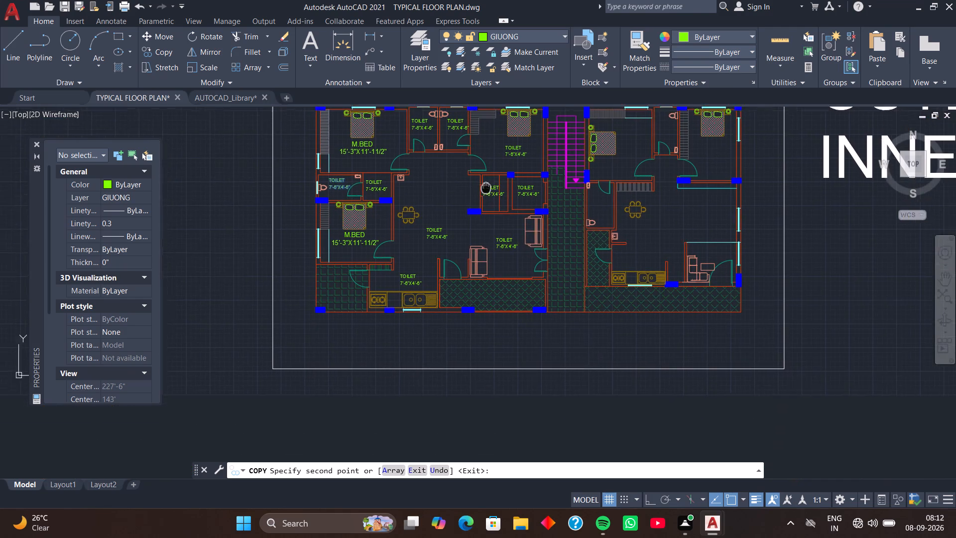
middle_drag(486, 187, 486, 185)
scroll(481, 273, up, 1)
click(481, 295)
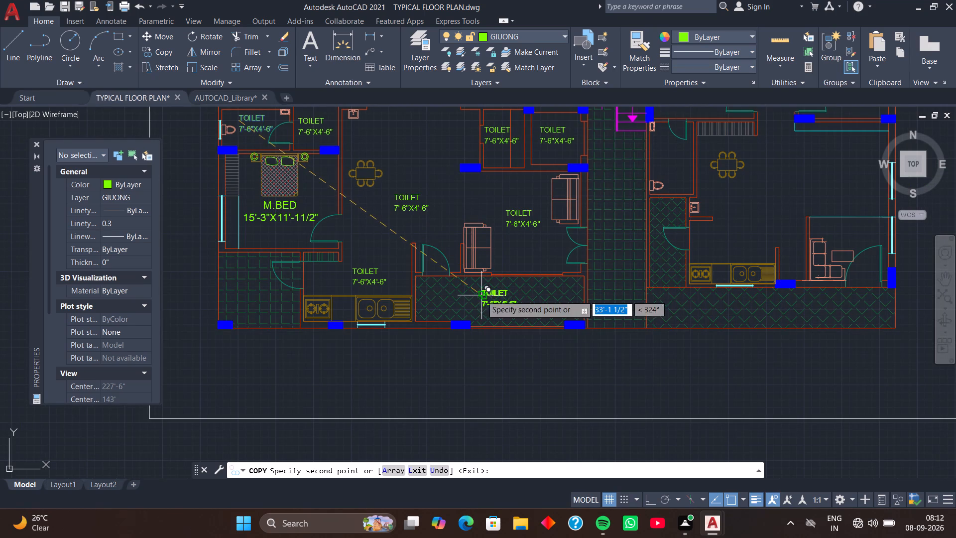
scroll(242, 292, up, 2)
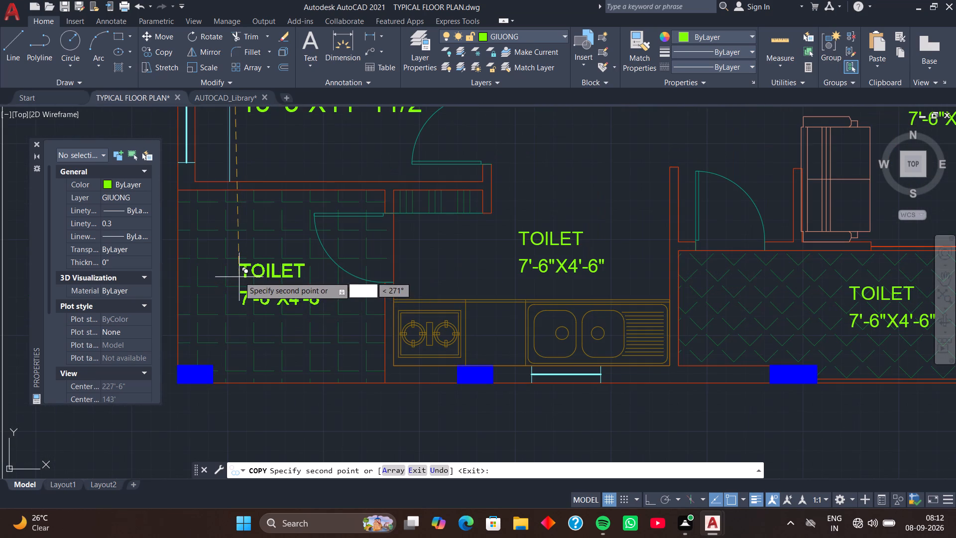
click(239, 276)
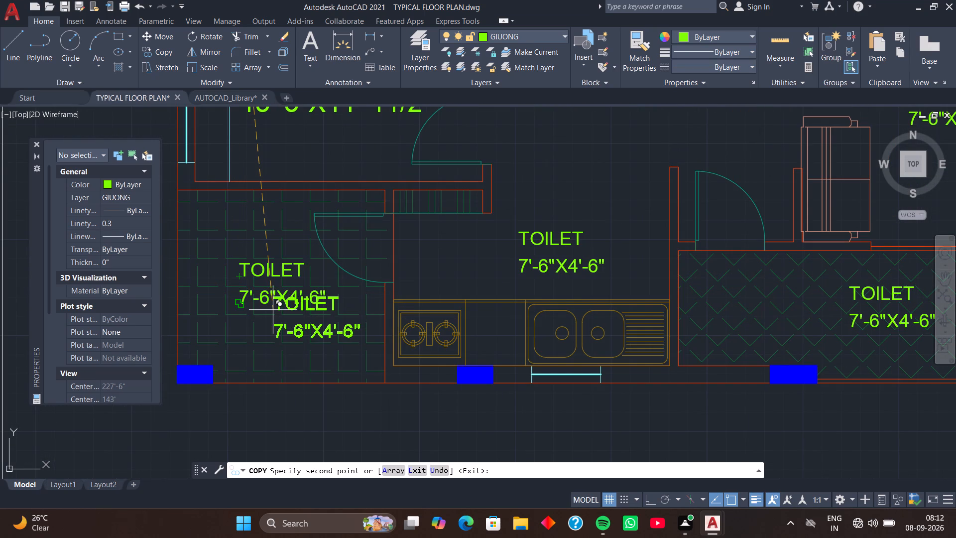
key(space)
Change the copied TOILET name in the small room between the first toilet and the dining area to DRESS.
scroll(299, 300, down, 2)
middle_drag(310, 247, 324, 322)
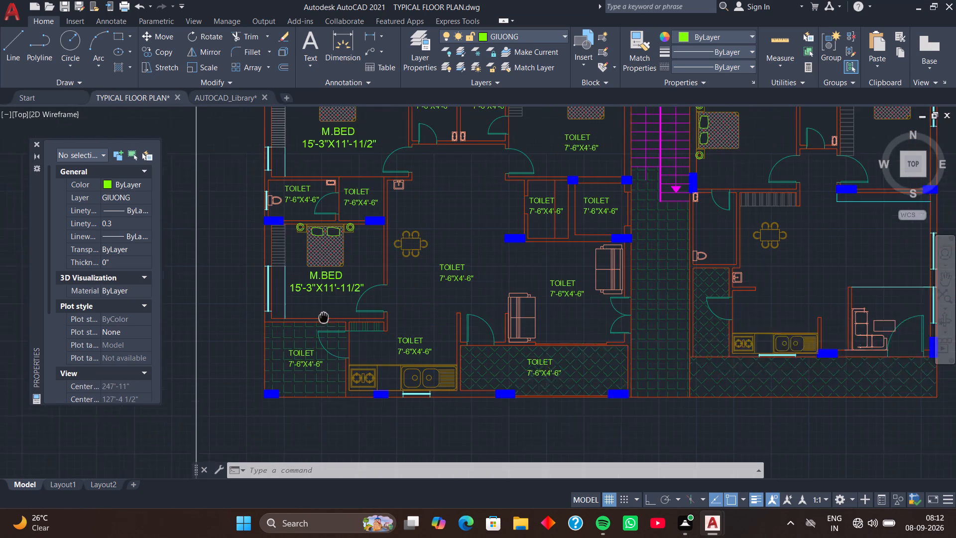
middle_drag(324, 322, 326, 327)
middle_drag(341, 241, 351, 303)
scroll(366, 279, up, 2)
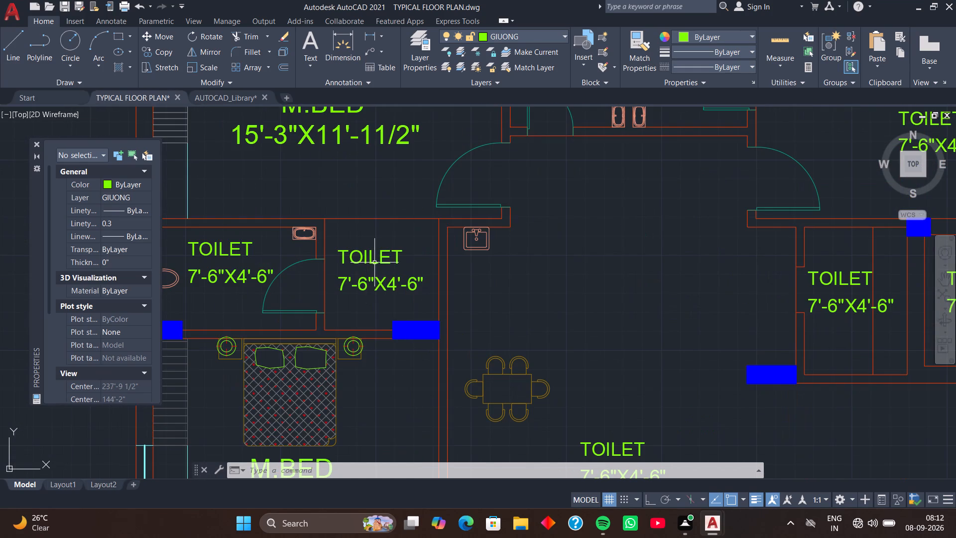
double_click(380, 260)
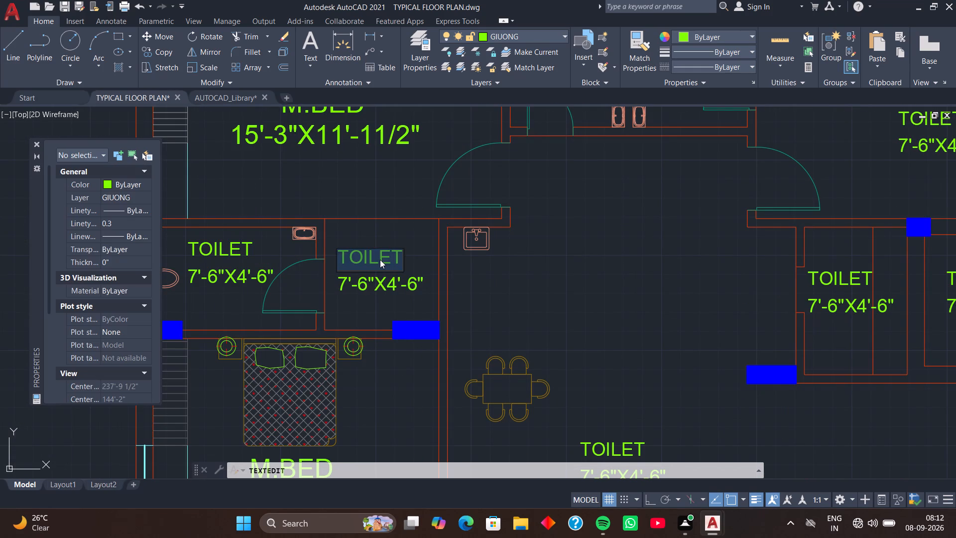
text(DRESS)
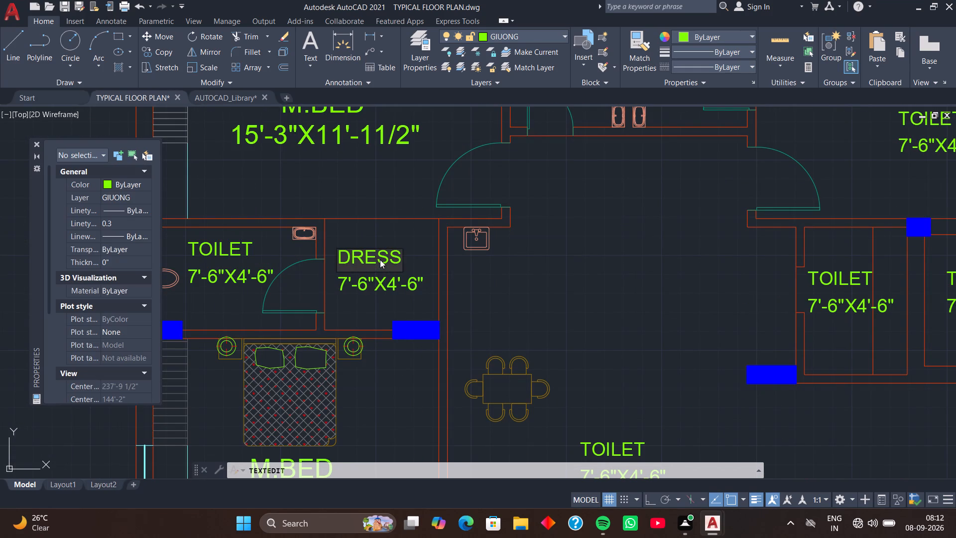
key(Return)
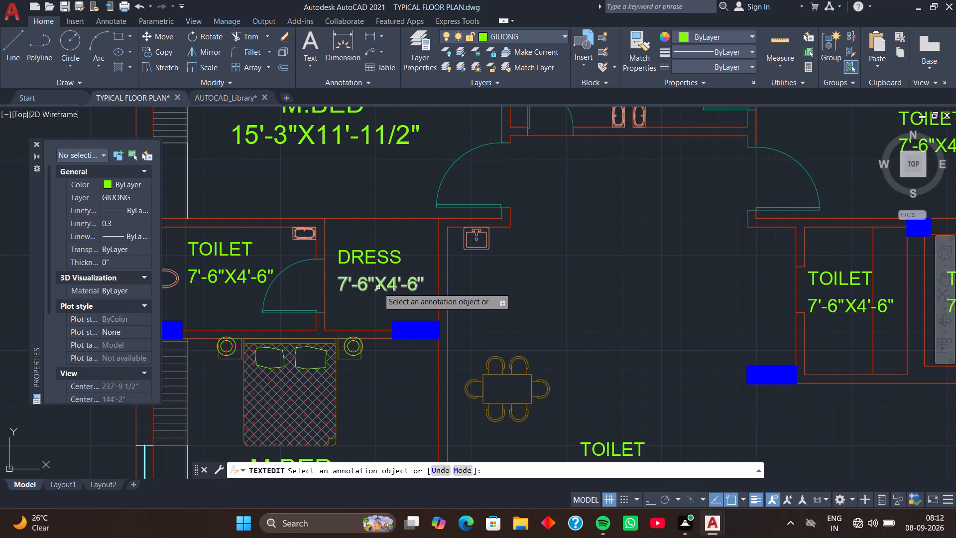
Change the size line under DRESS to 5'X5'.
click(378, 287)
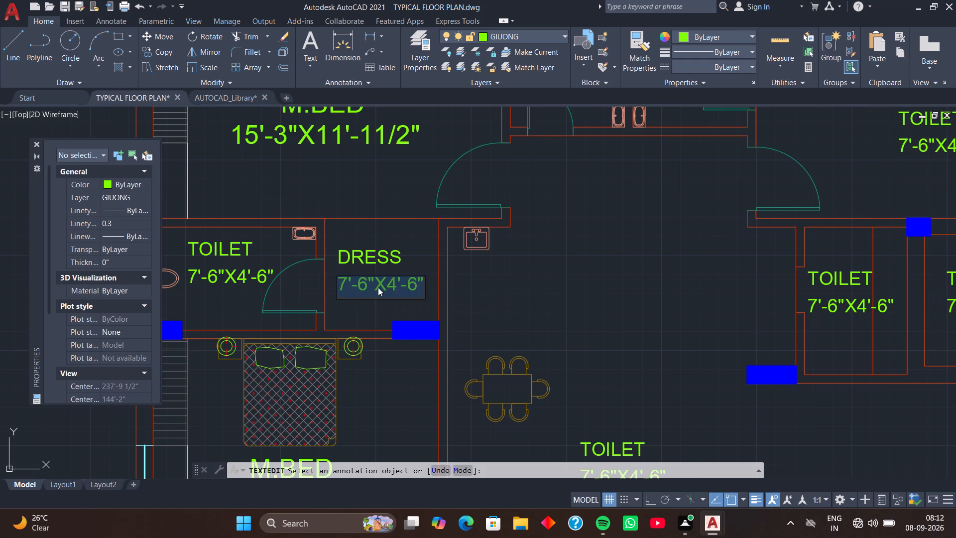
key(5)
key(apostrophe)
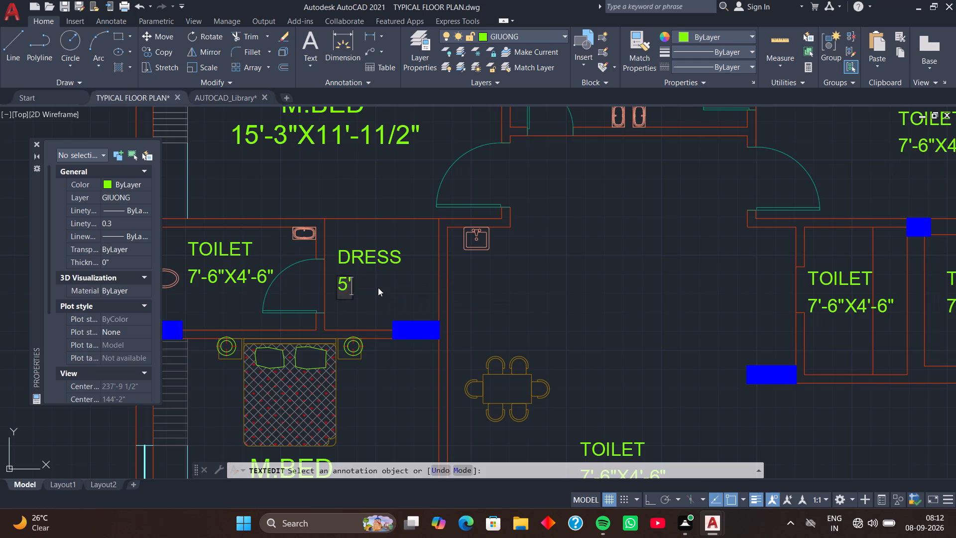
key(x)
text(5')
key(Return)
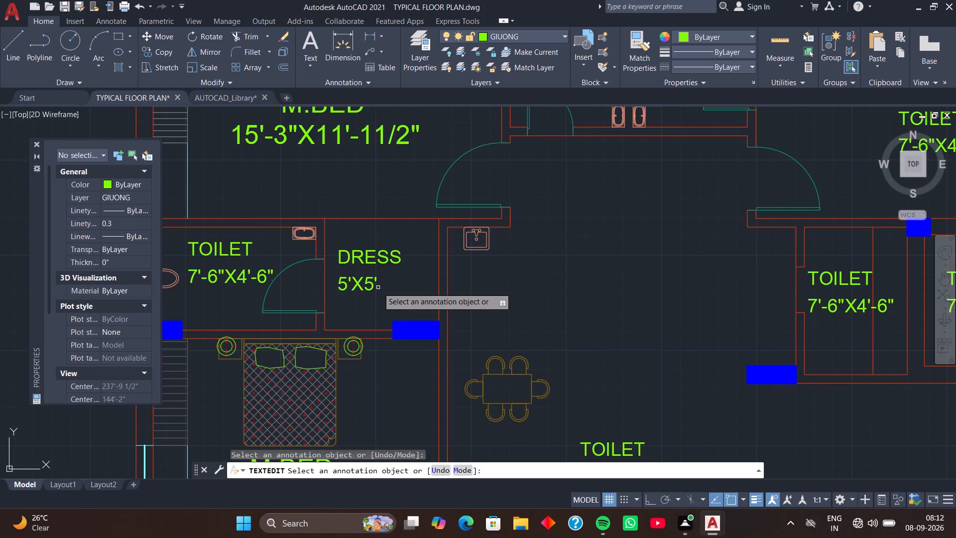
Change the lower bedroom's name text to G.BED.
scroll(334, 319, down, 2)
middle_drag(345, 352, 357, 267)
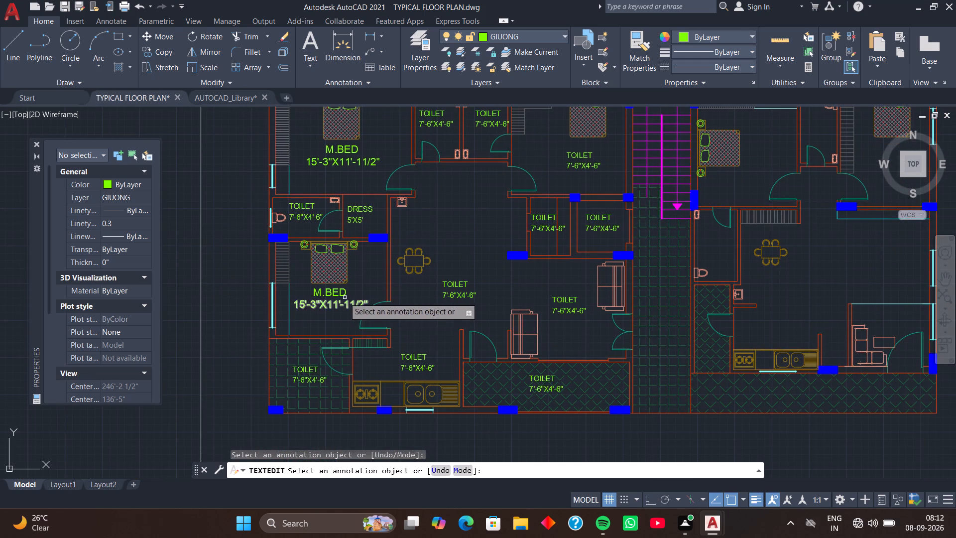
click(342, 295)
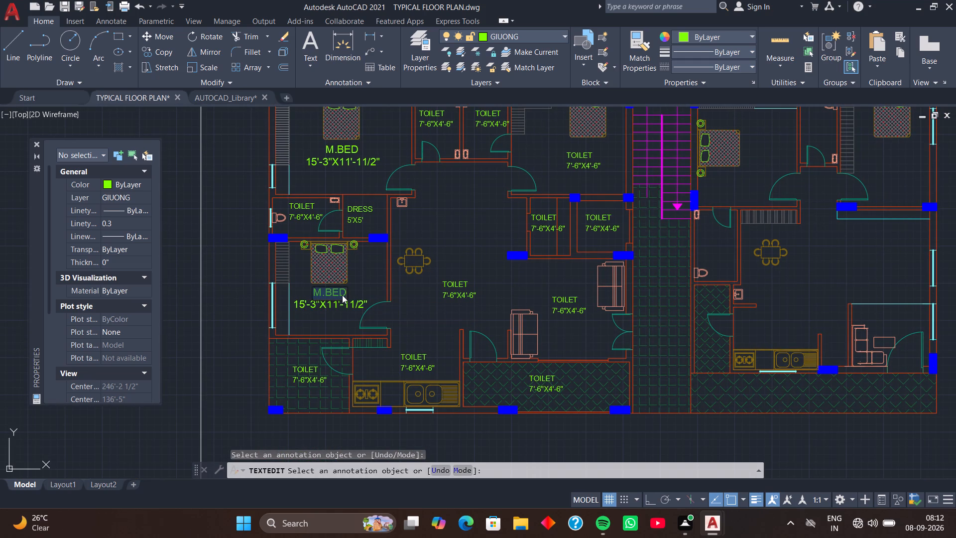
key(g)
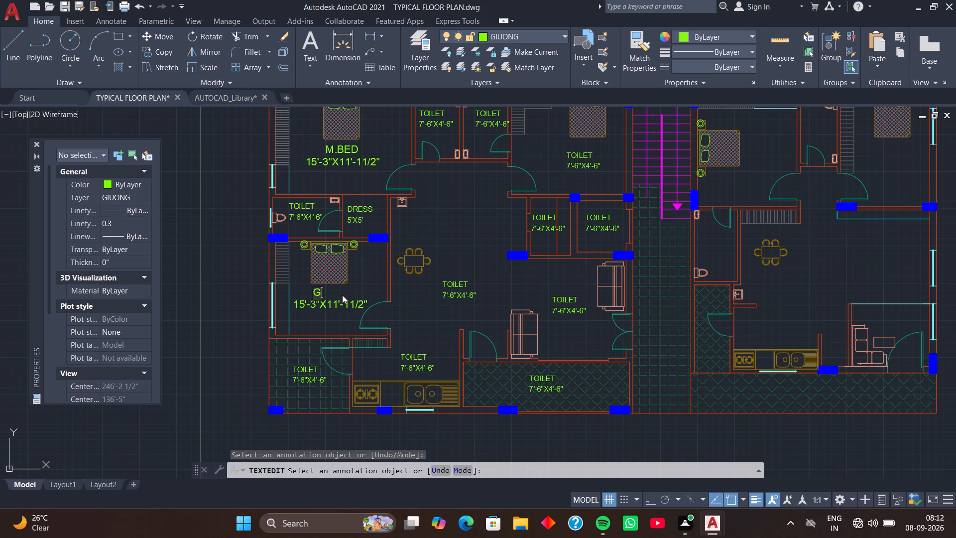
key(period)
text(BED)
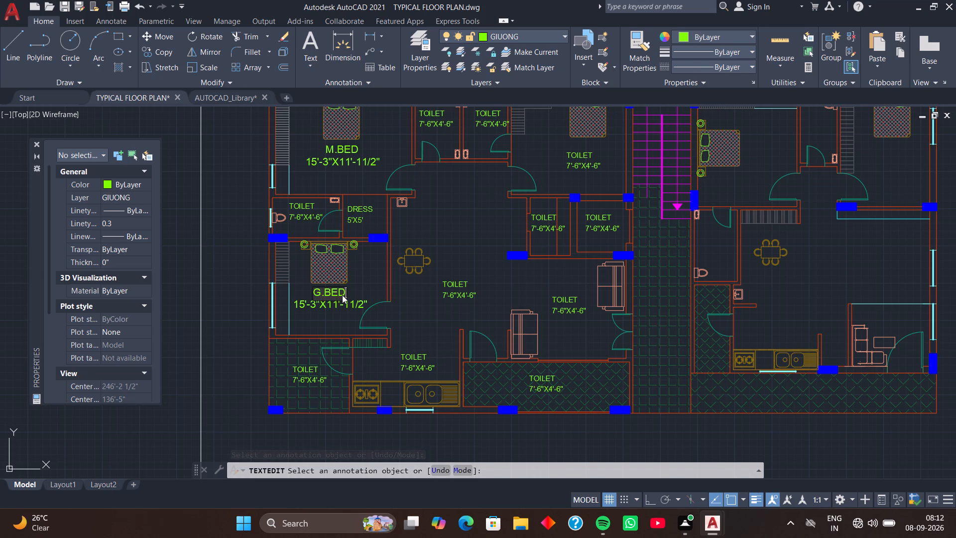
key(Return)
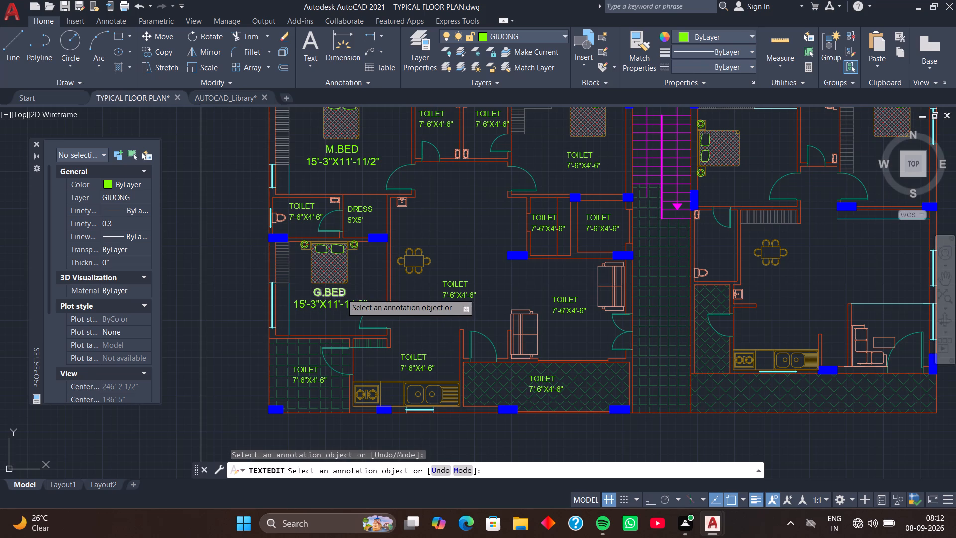
Change the size line under G.BED to 12'-71/2"X10'6".
click(335, 305)
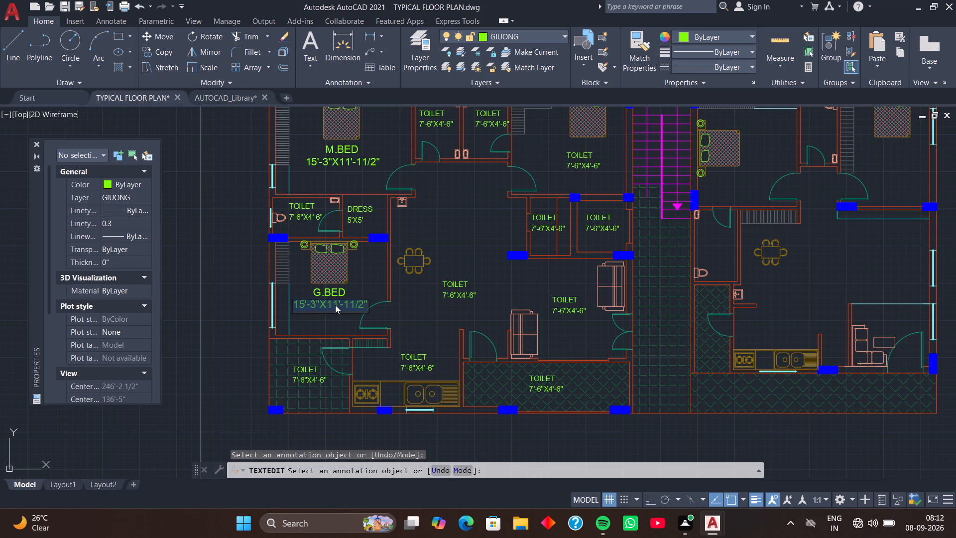
text(12'-)
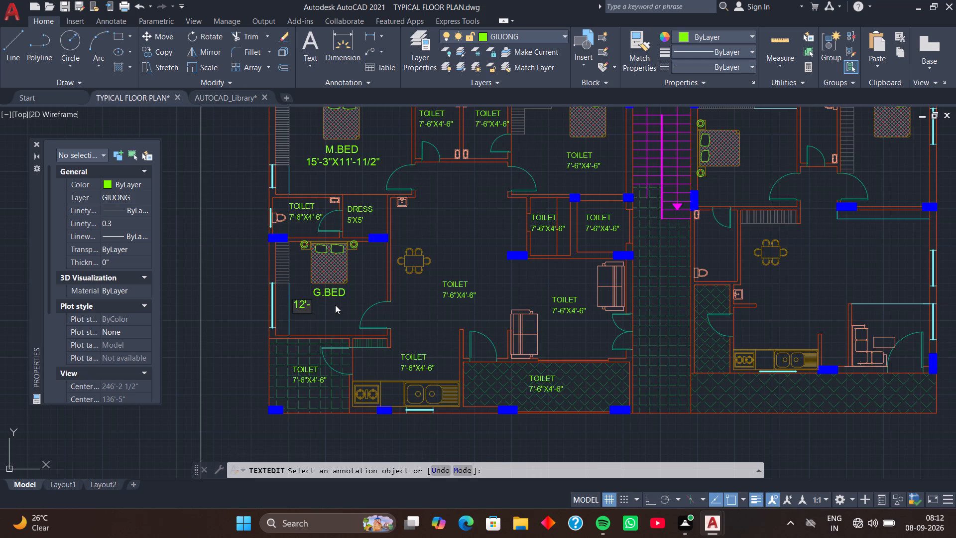
key(7)
text(1/2")
key(x)
text(10')
text(6")
key(Return)
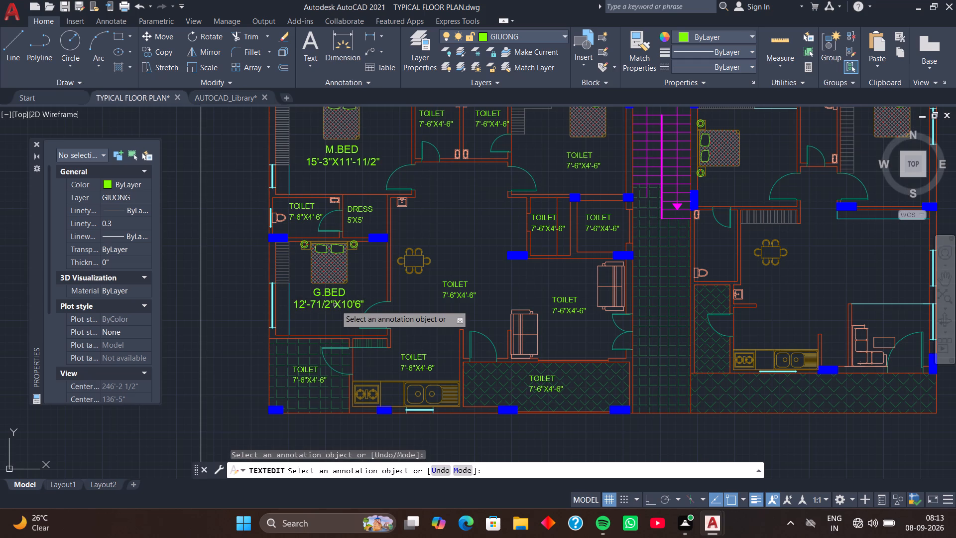
Change the copied TOILET name in the hatched area below the G.BED room to WASH.
click(312, 370)
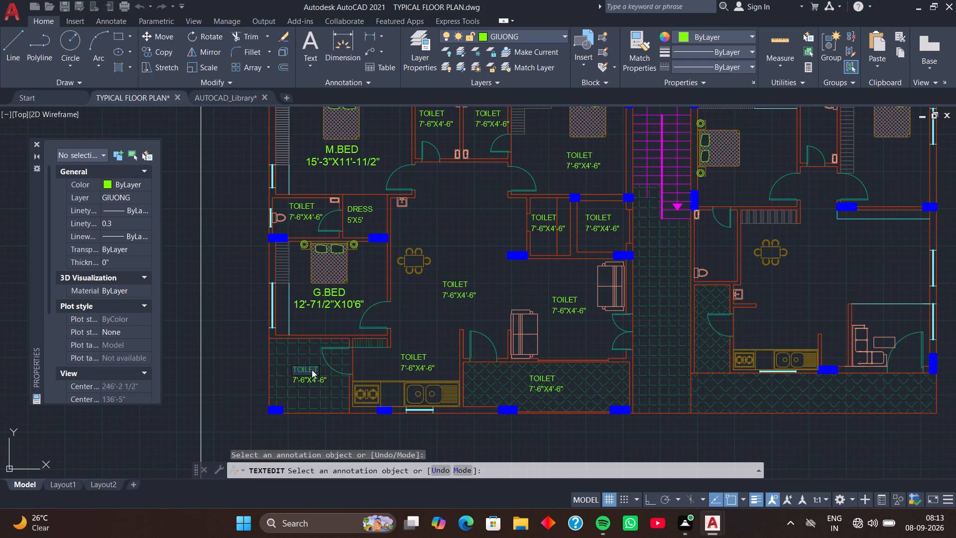
text(WAS)
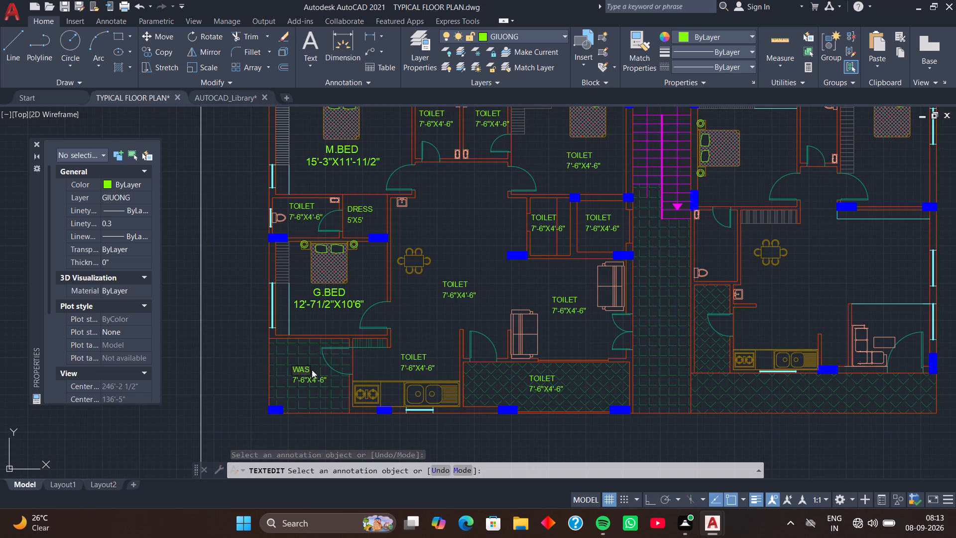
key(h)
key(Return)
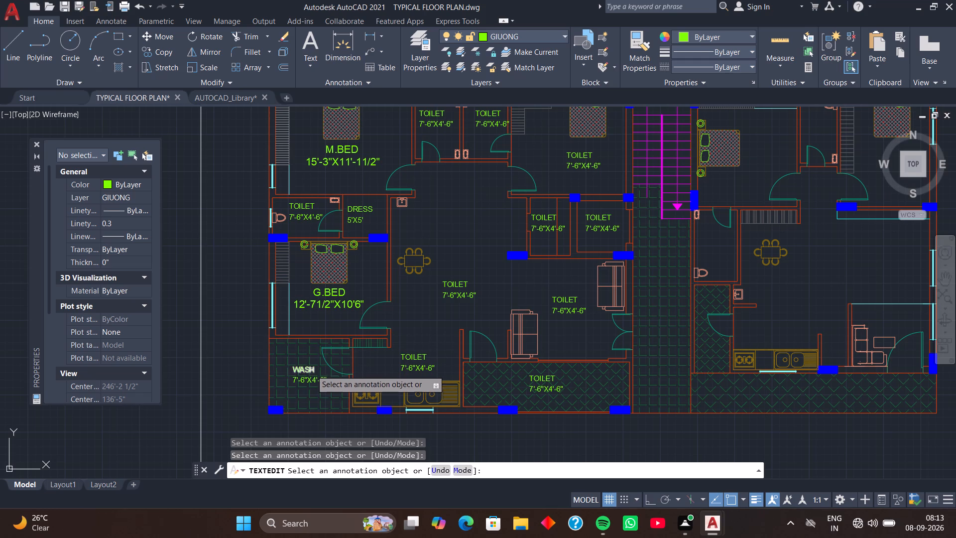
Change the size line under WASH to 9'-0"X8'-41/2".
click(311, 380)
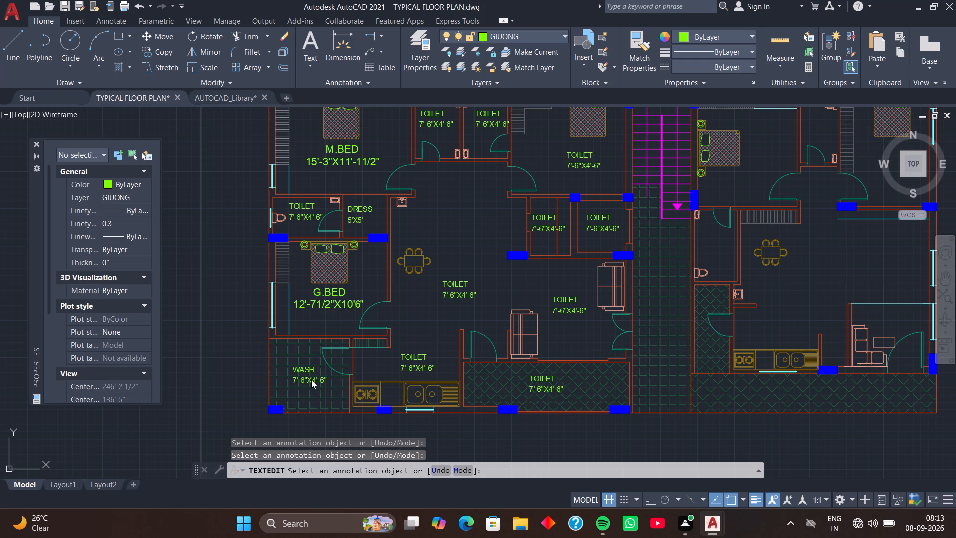
text(9'-0"X)
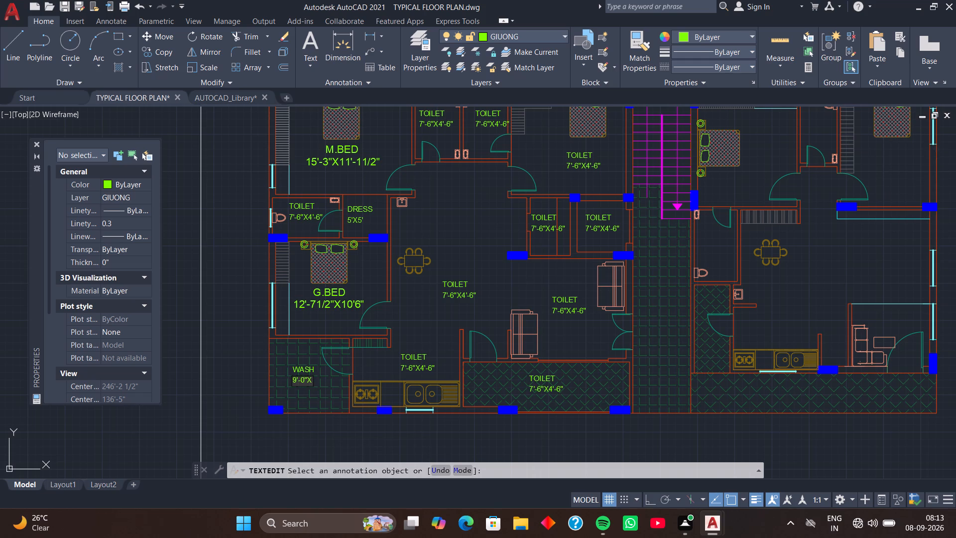
key(8)
key(apostrophe)
text(-4)
text(1/2")
key(Return)
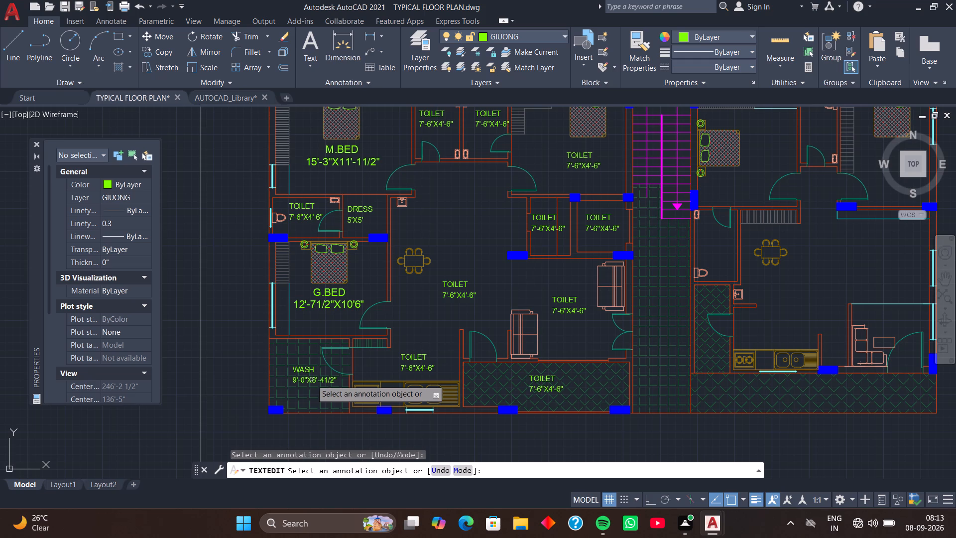
Change the copied TOILET name above the stove and sink counter beside the wash area to KITCHEN.
click(411, 354)
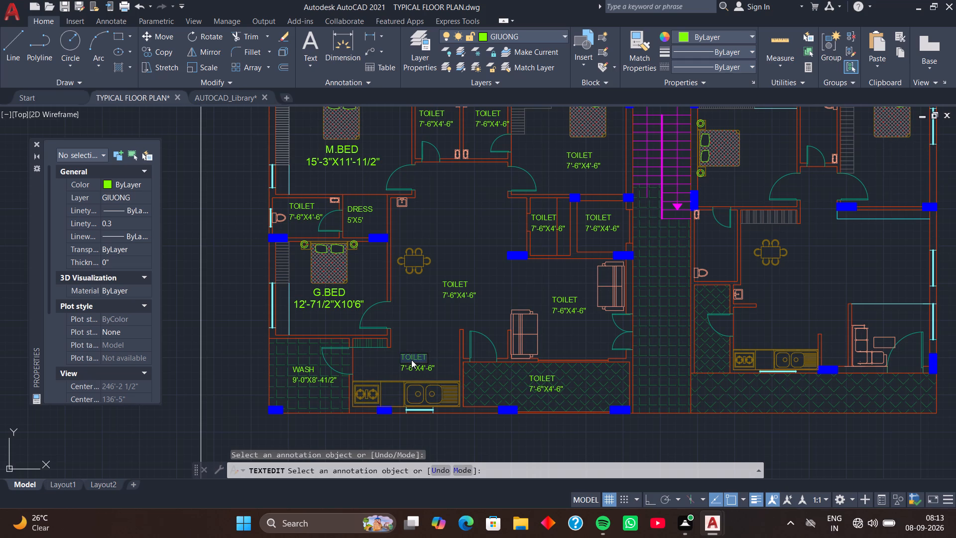
text(KITCHE)
key(n)
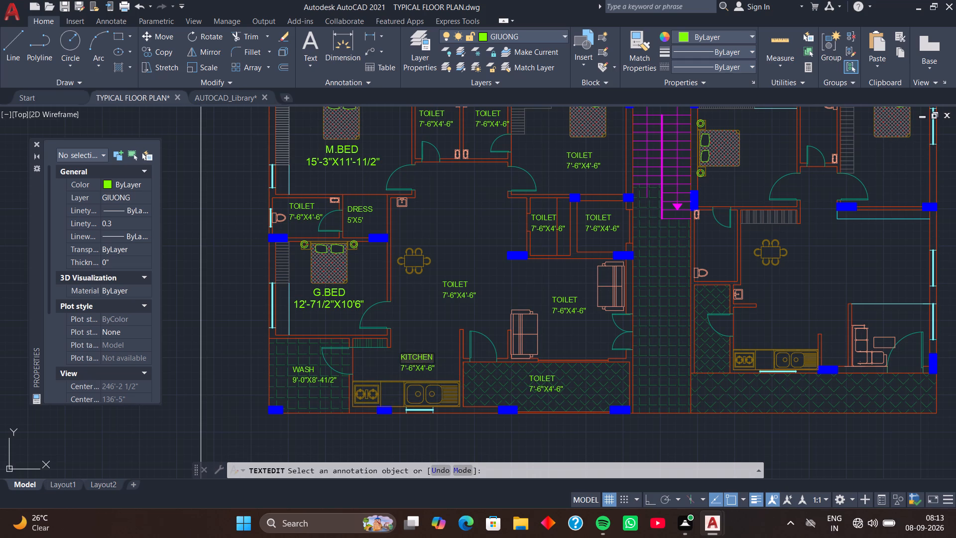
key(Return)
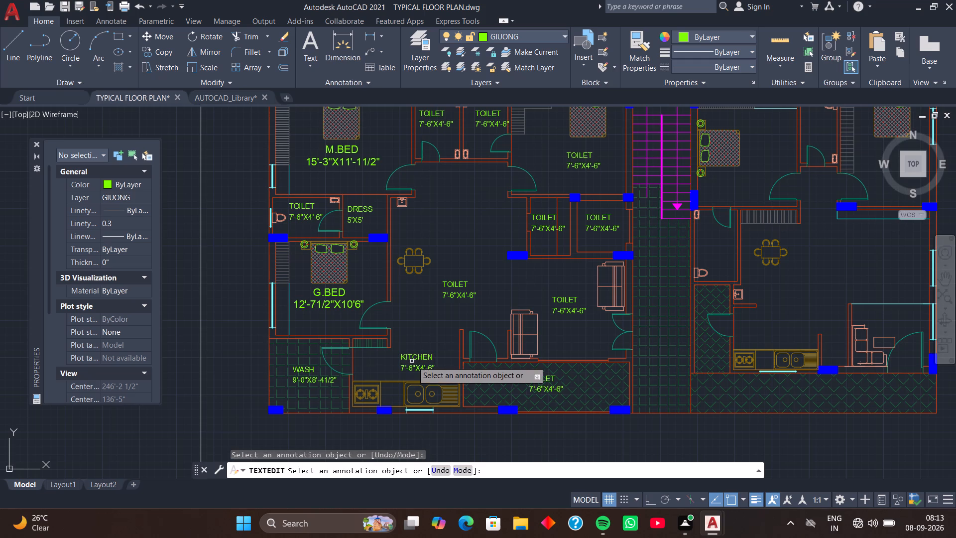
Change the size line under KITCHEN to 12'-0"X7'-71/2".
click(417, 367)
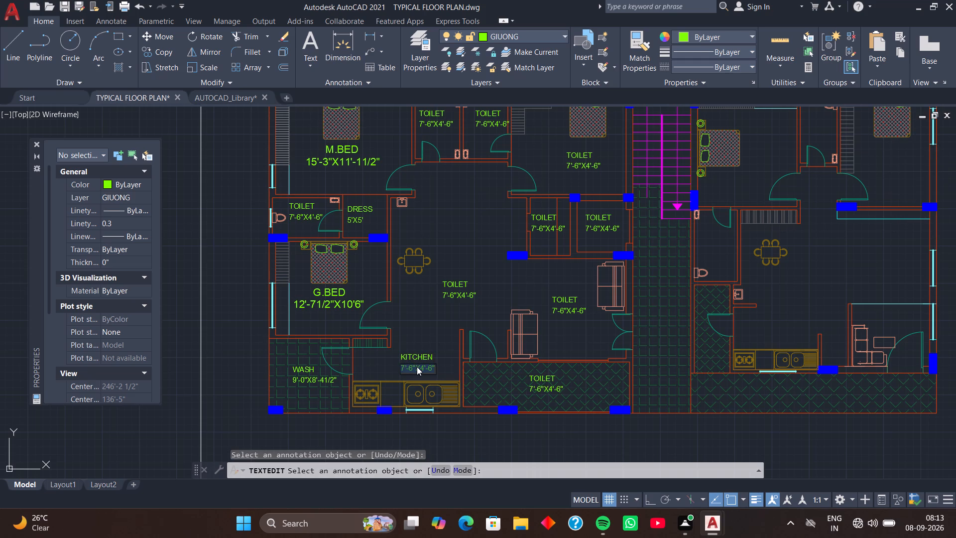
text(12')
text(-0)
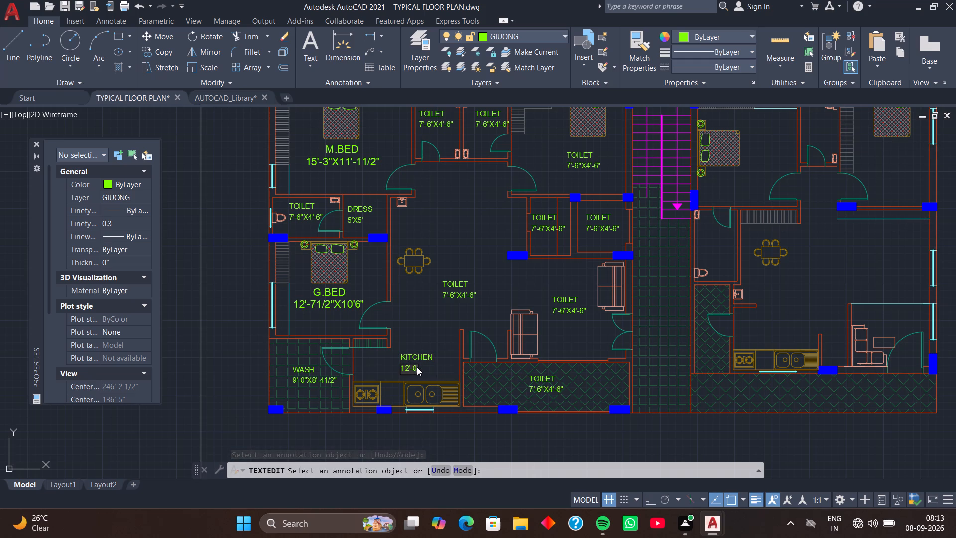
key(shift+quotedbl)
key(x)
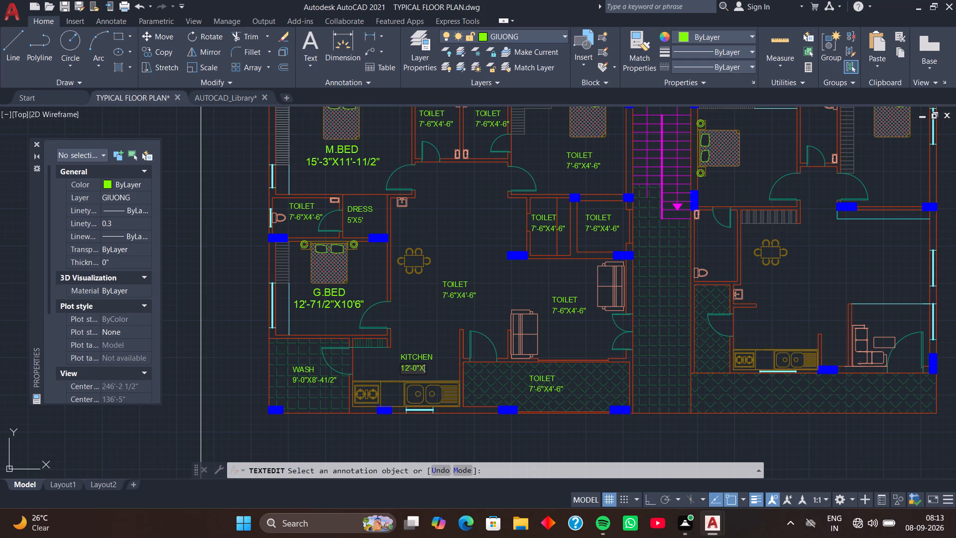
key(7)
key(apostrophe)
key(7)
key(BackSpace)
text(-7)
key(1)
text(/2)
key(shift+quotedbl)
key(Return)
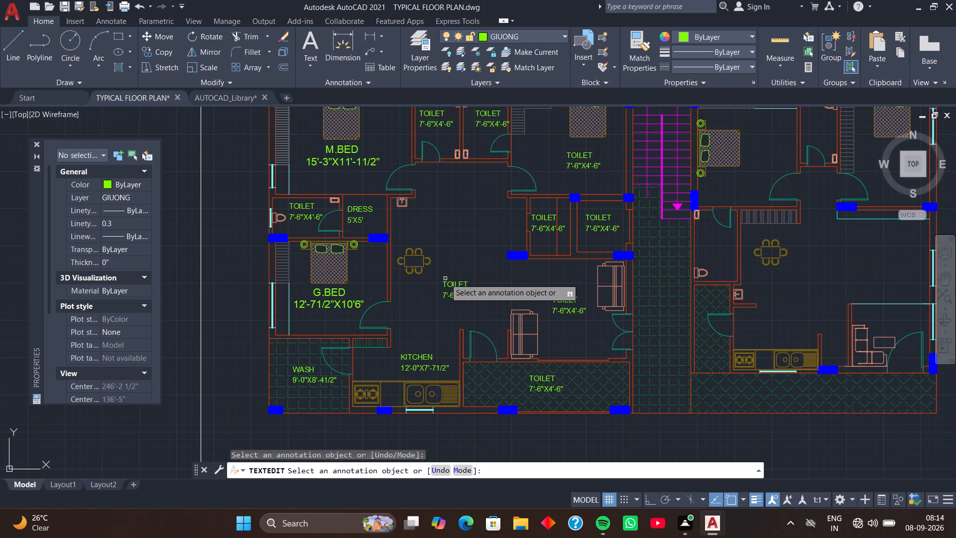
Change the copied TOILET name beside the dining table, in the open area above the kitchen, to LIV/DIN.
click(447, 283)
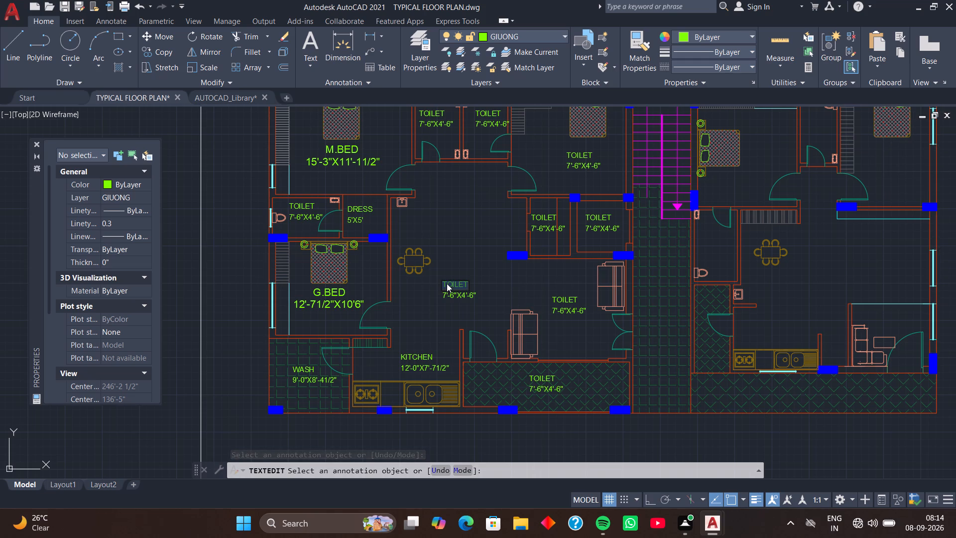
text(LI)
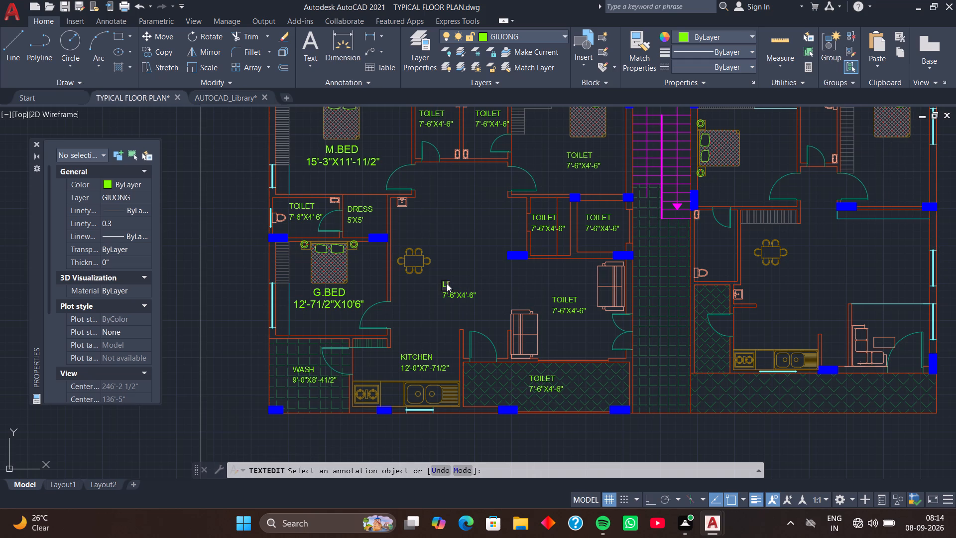
key(v)
key(slash)
key(d)
text(IN)
key(Return)
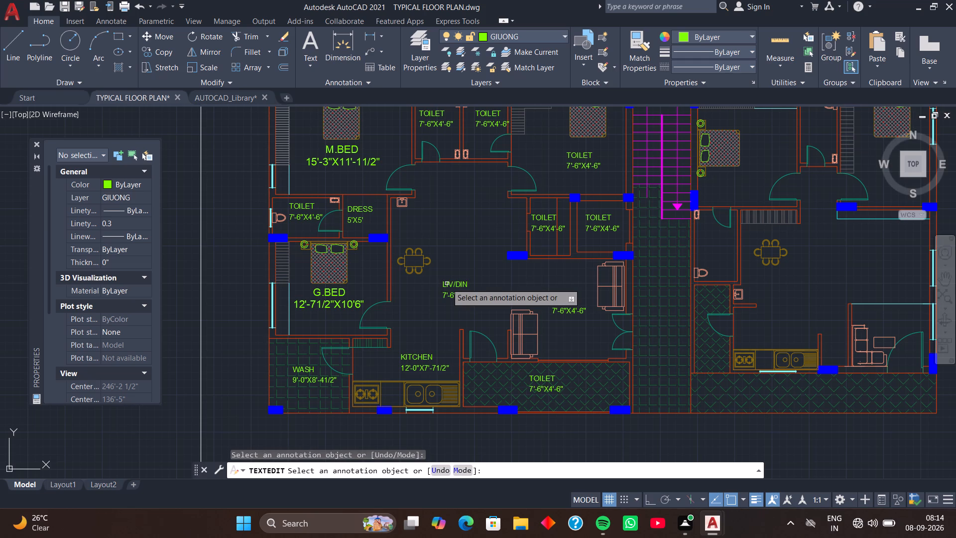
Change the size line under LIV/DIN to 13'-0"X19'-41/2".
click(453, 294)
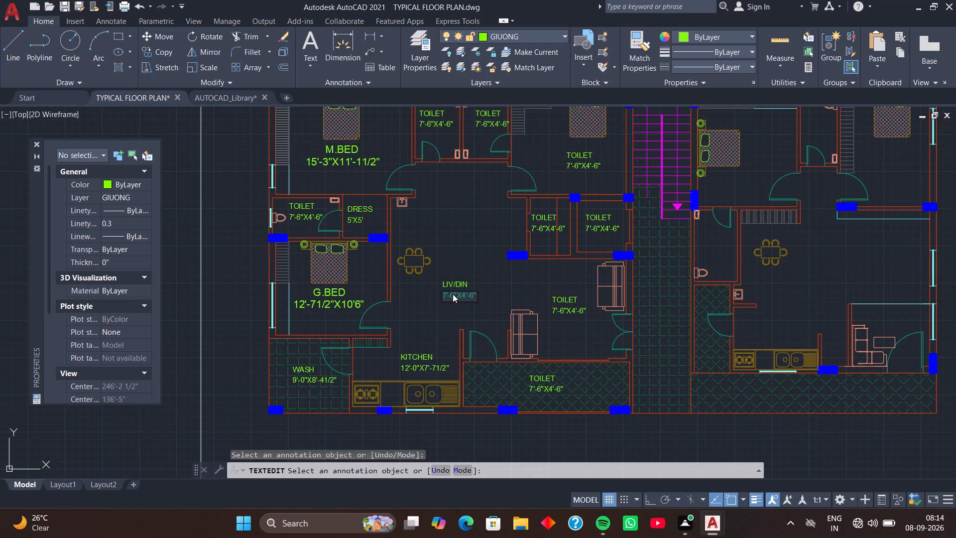
text(13)
key(apostrophe)
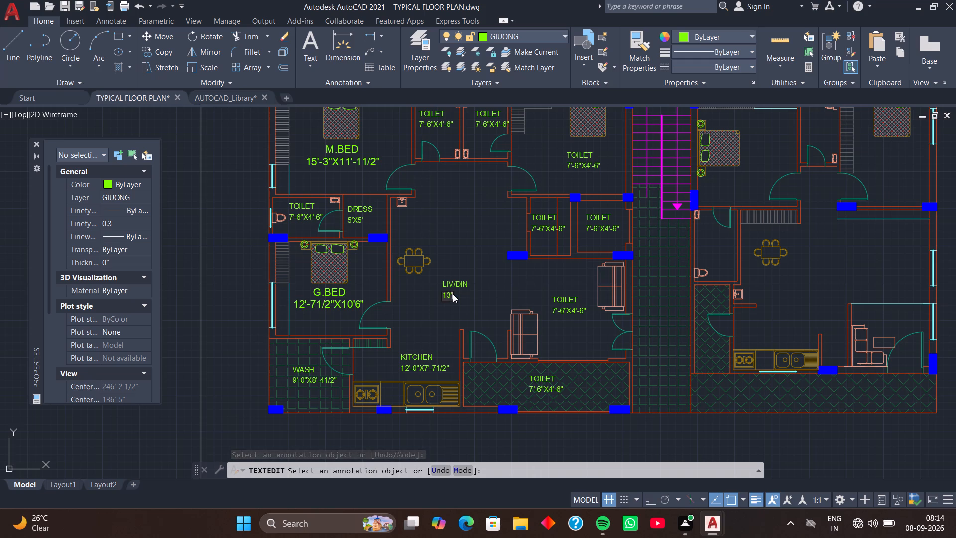
text(-0")
key(x)
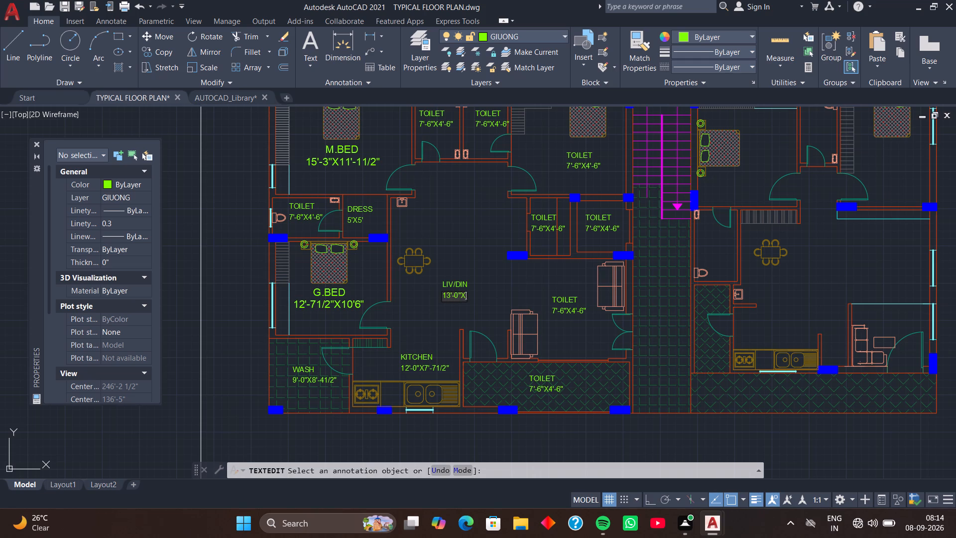
text(19'-)
key(4)
text(1/2")
key(Return)
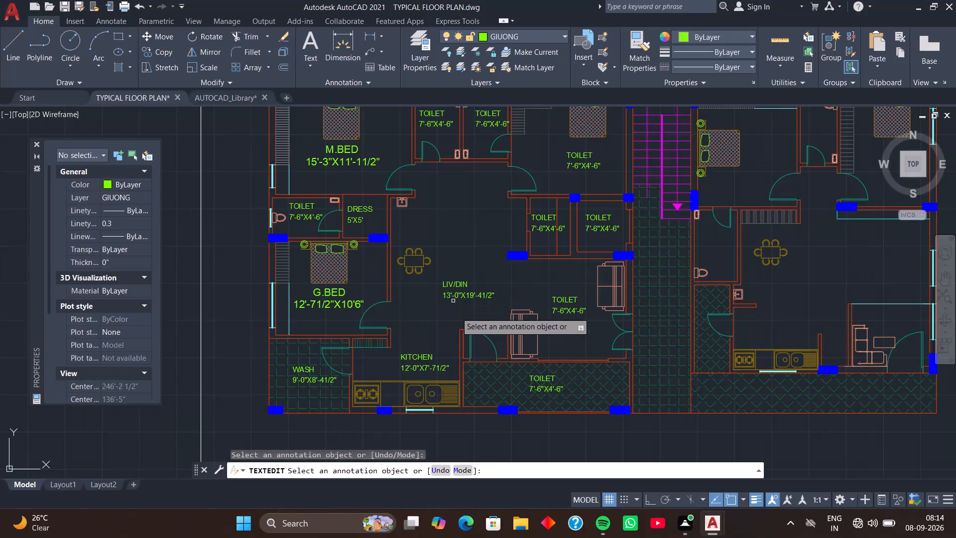
Change the copied TOILET name between the two sofas to HALL.
click(561, 296)
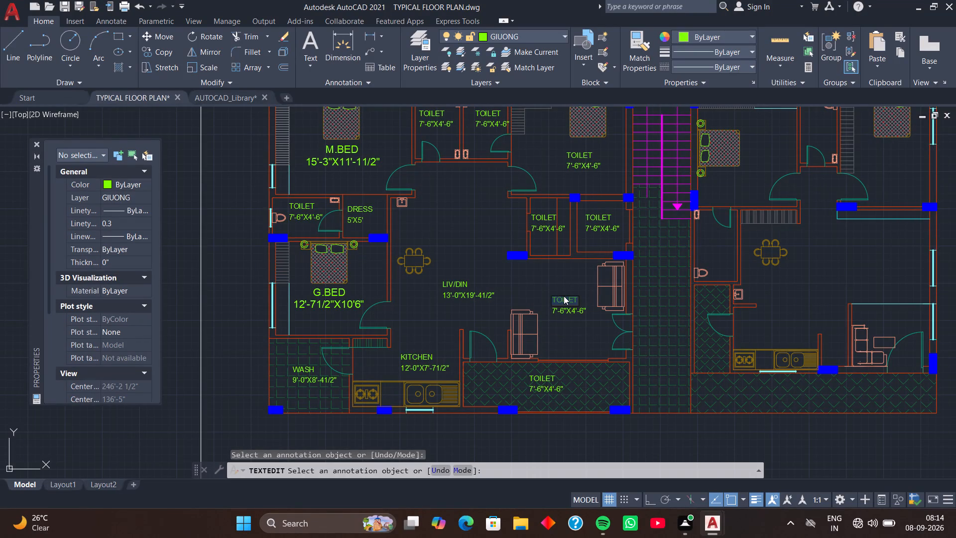
key(h)
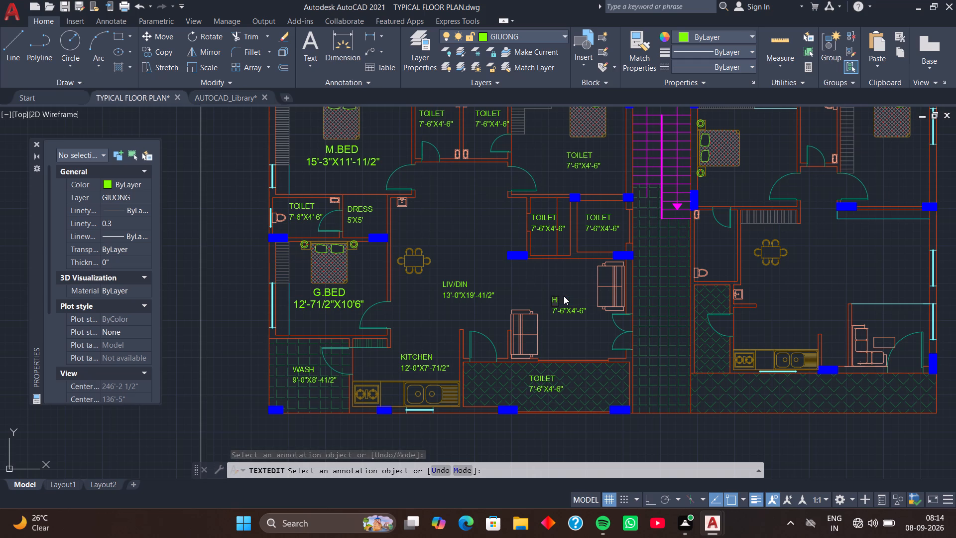
text(ALL)
key(Return)
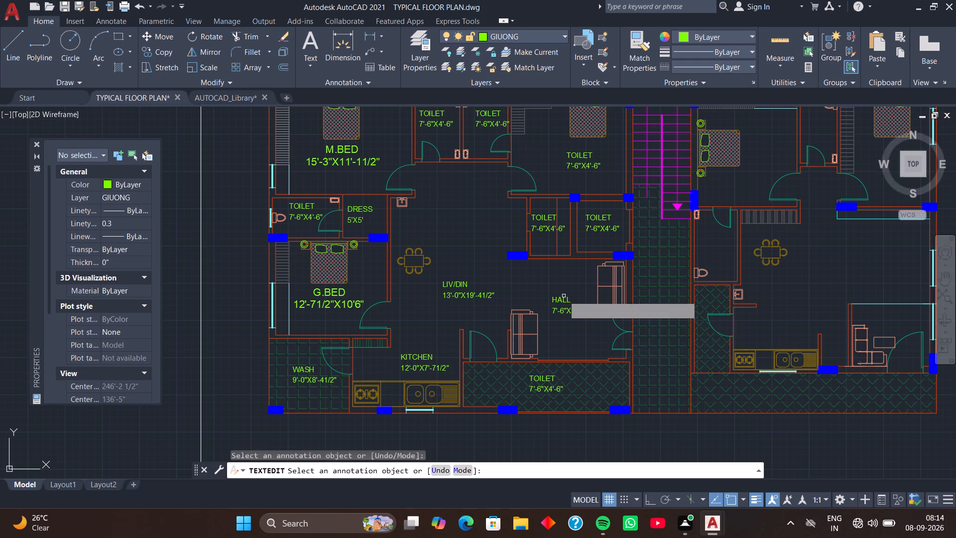
Change the size line under HALL to 12'-101/2"X11'-101/2" and finish text editing.
click(564, 313)
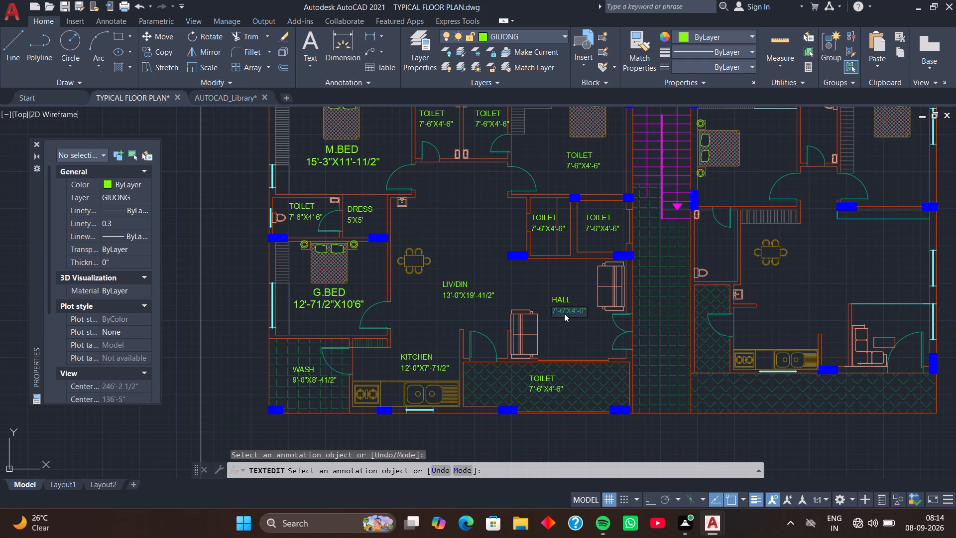
text(12'-)
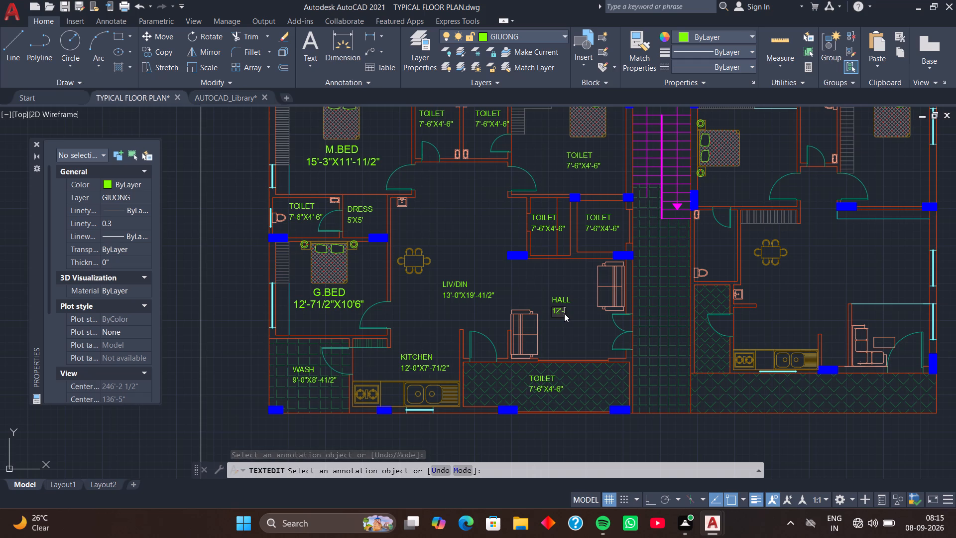
text(10)
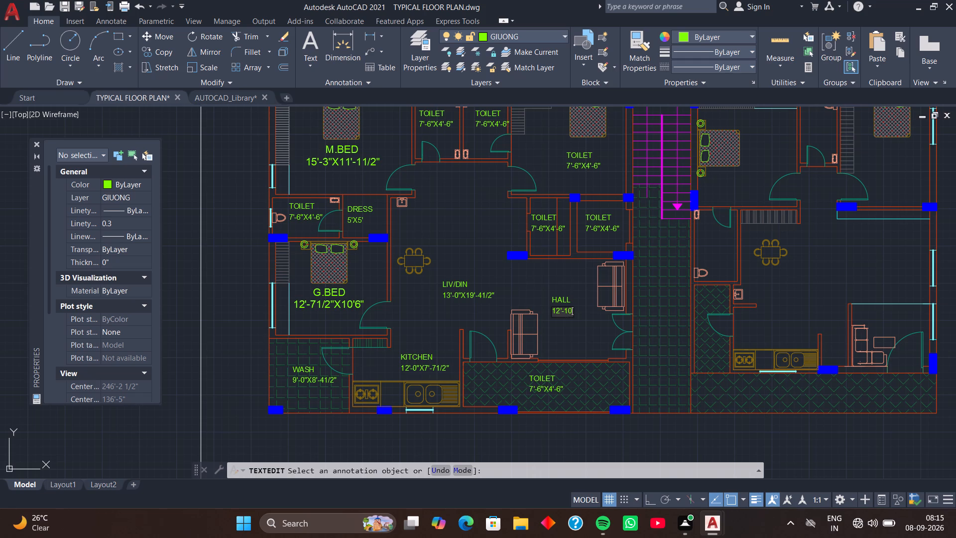
text(1/2)
key(shift+quotedbl)
key(x)
text(11')
text(-10)
text(1/)
key(2)
key(shift+quotedbl)
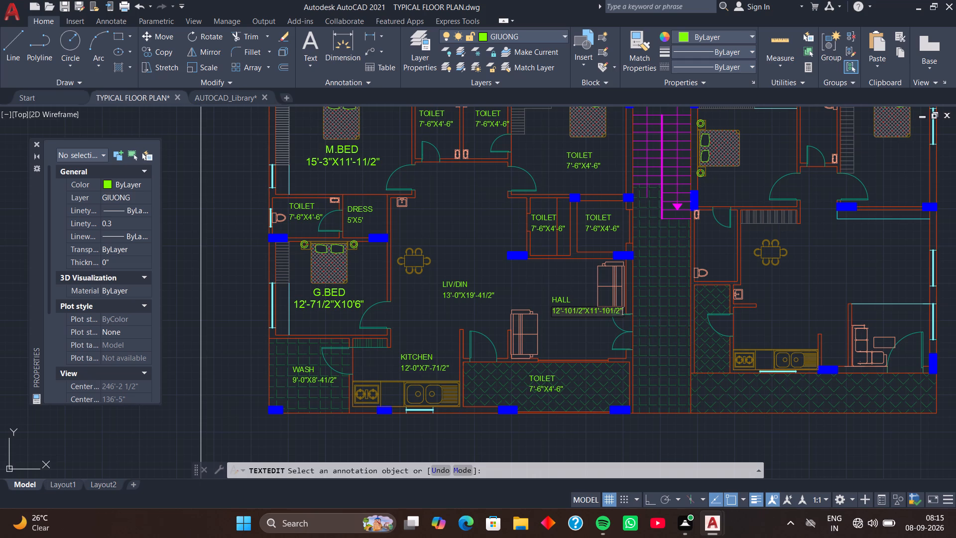
key(Return)
key(Escape)
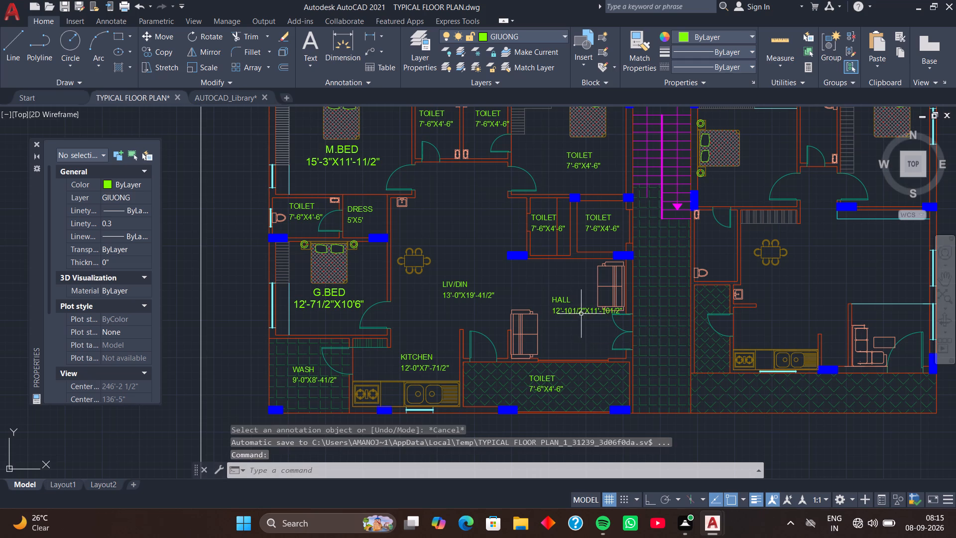
Move the HALL size line left and slightly up so it clears the sofa beside the entrance door.
click(581, 312)
scroll(548, 315, up, 2)
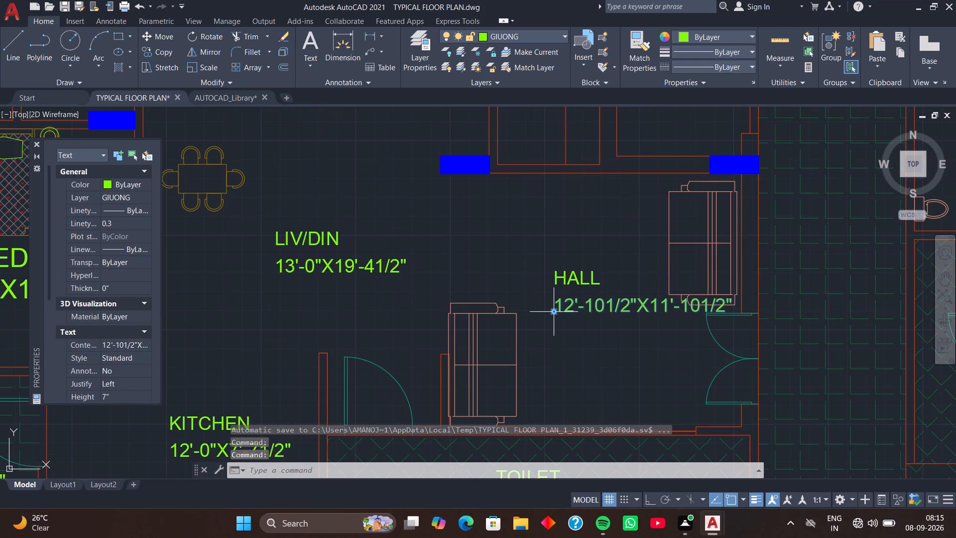
click(552, 312)
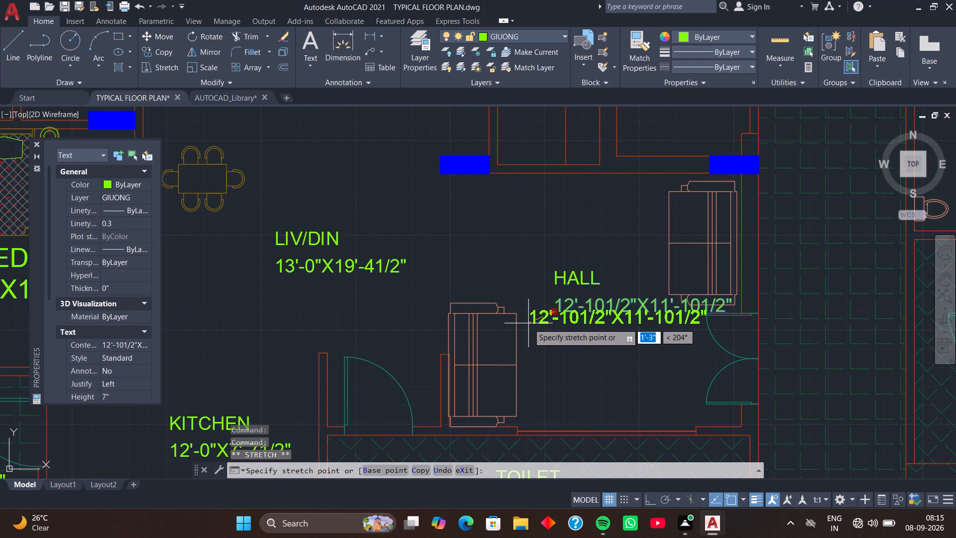
click(488, 296)
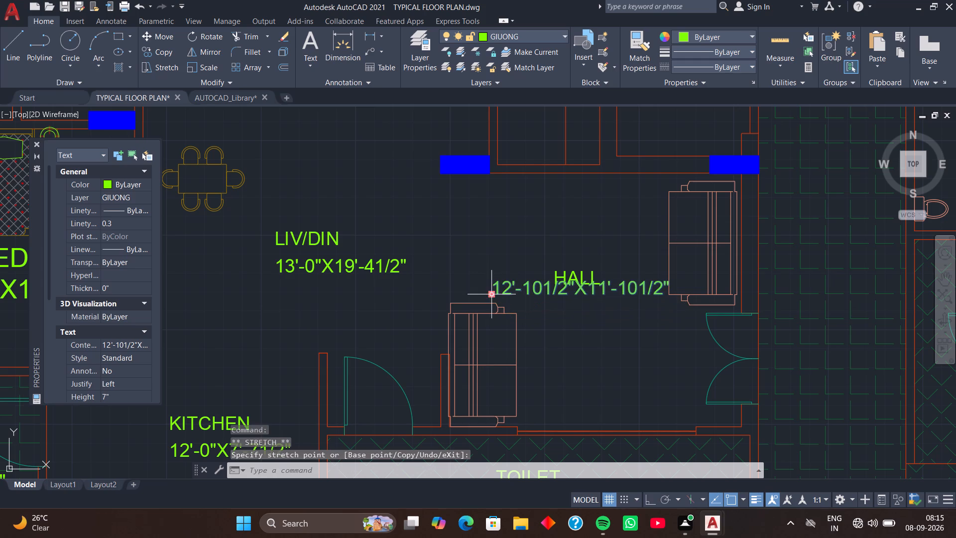
key(Escape)
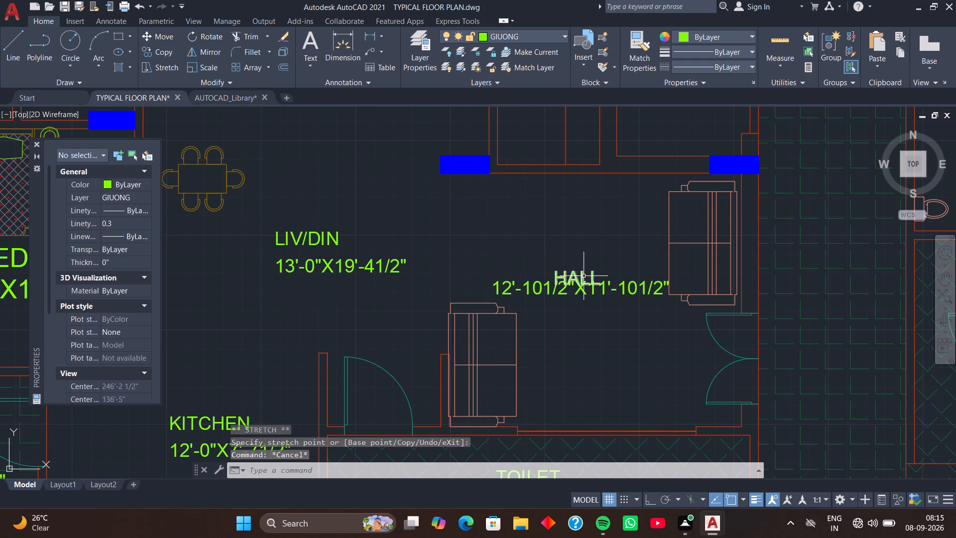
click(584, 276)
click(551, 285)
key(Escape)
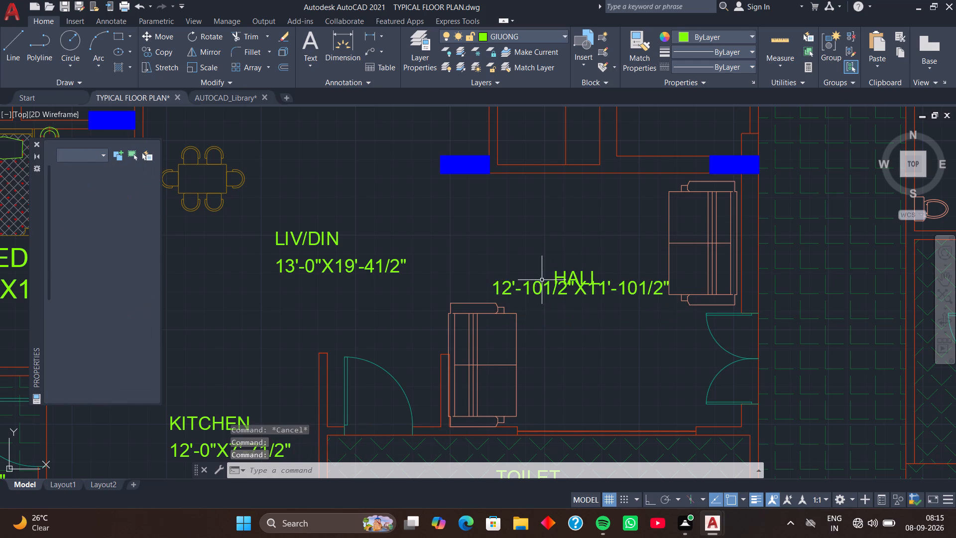
Move the HALL name up and slightly left so it sits roughly centred above its size line.
click(555, 274)
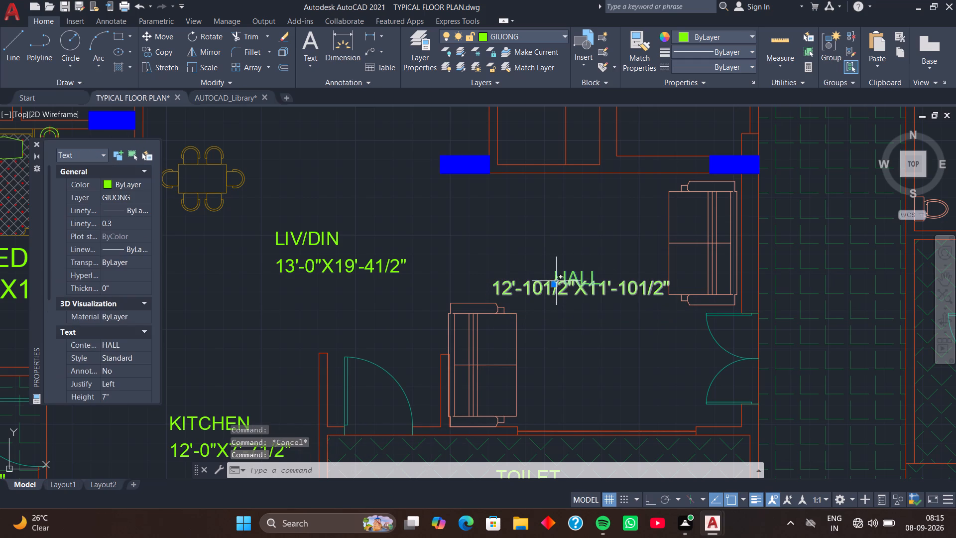
click(556, 283)
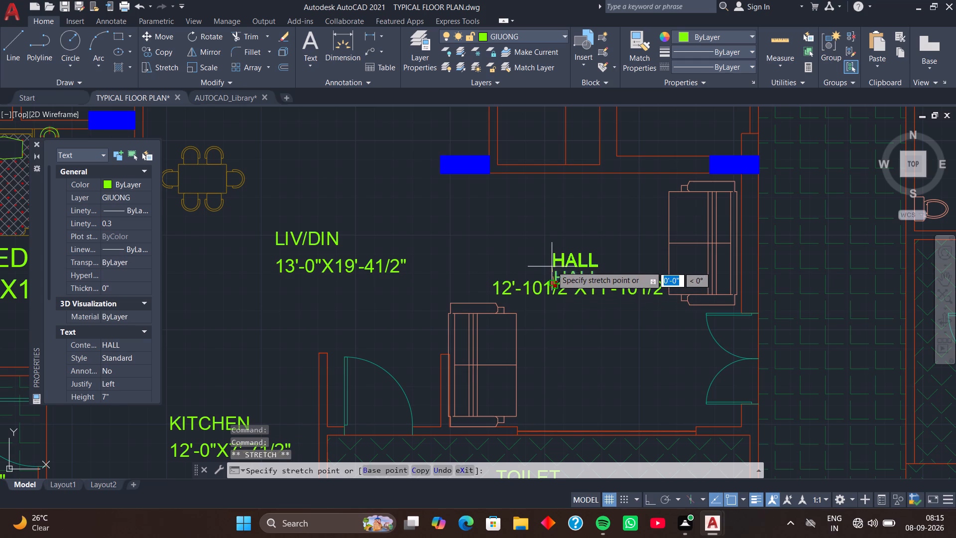
click(552, 265)
click(554, 286)
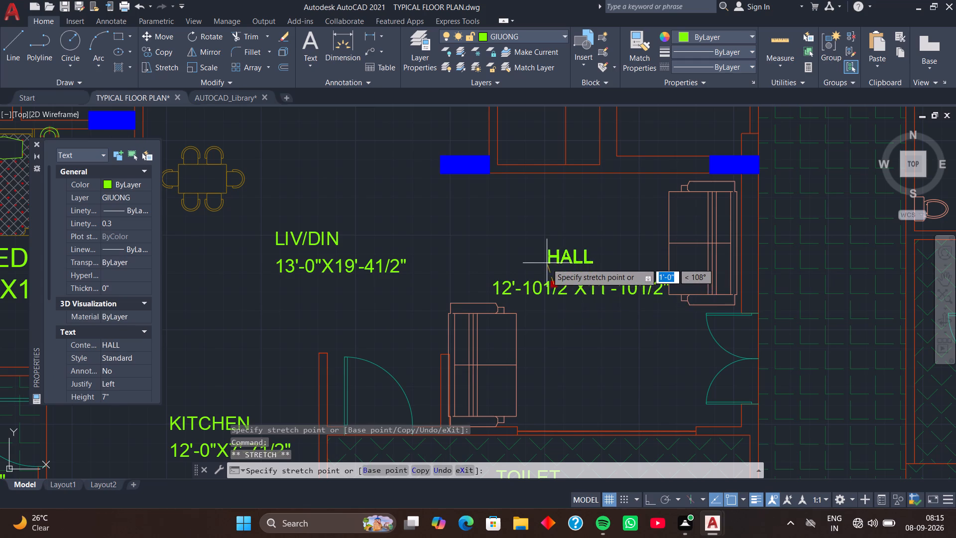
scroll(547, 263, up, 3)
click(547, 270)
key(Escape)
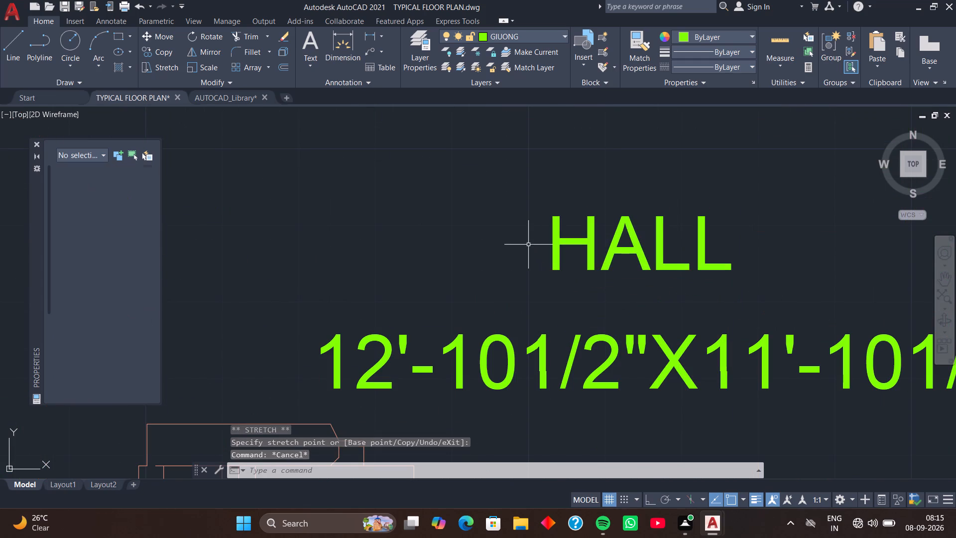
Change the copied TOILET name in the hatched area below the hall to 5'-0" W BALCONY and finish text editing.
scroll(523, 244, down, 4)
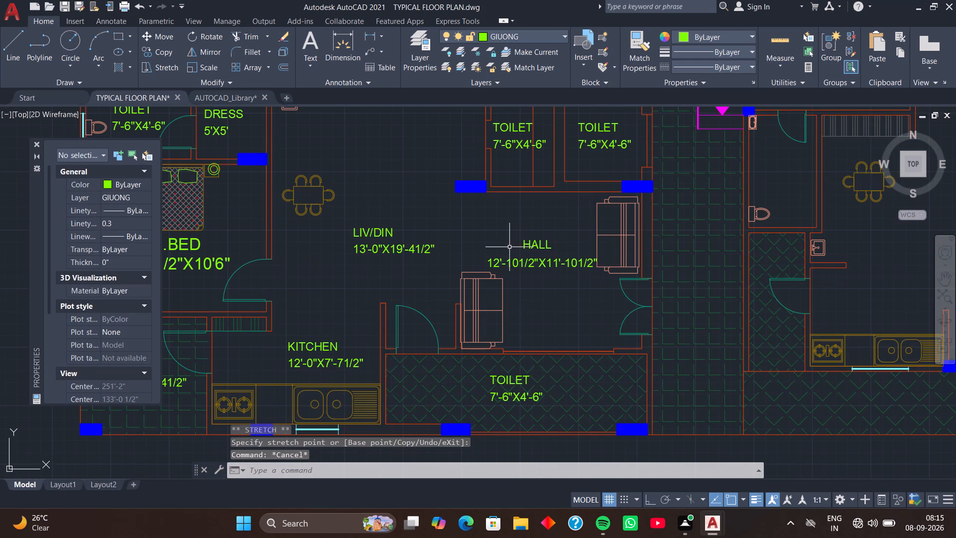
middle_drag(502, 279, 522, 236)
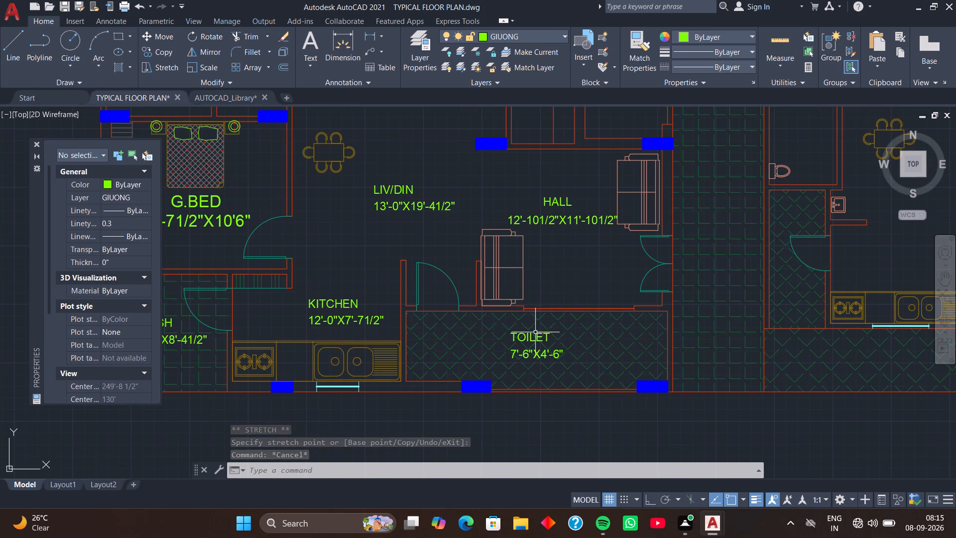
click(536, 336)
double_click(536, 336)
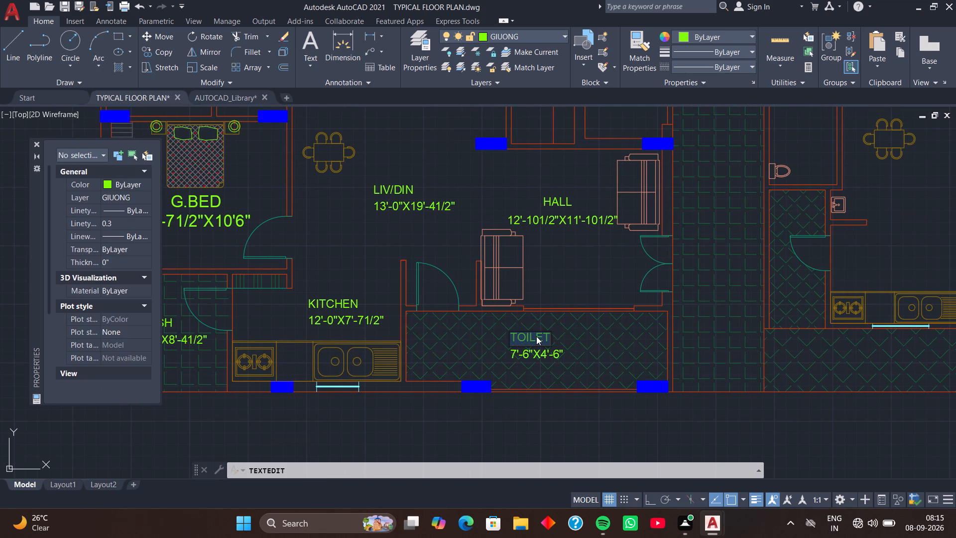
key(5)
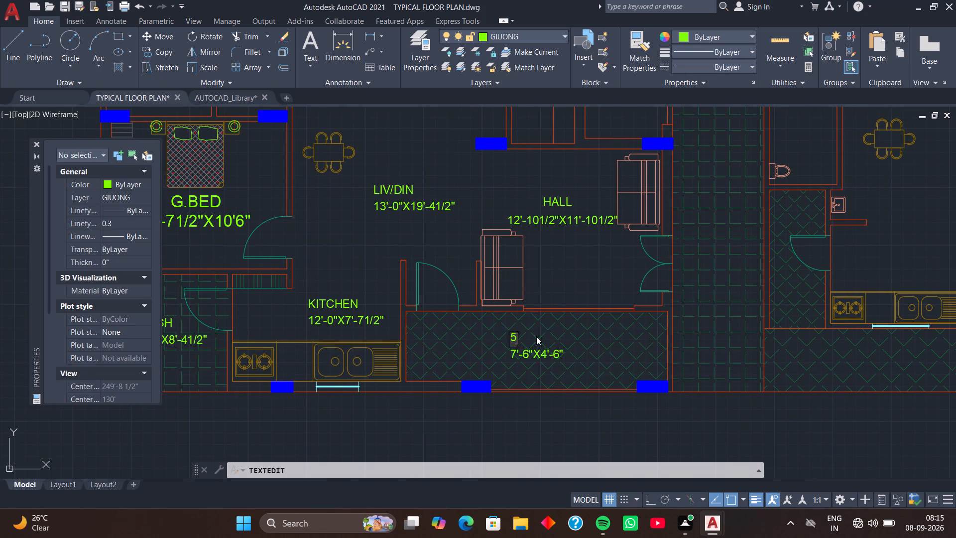
key(apostrophe)
text(-0")
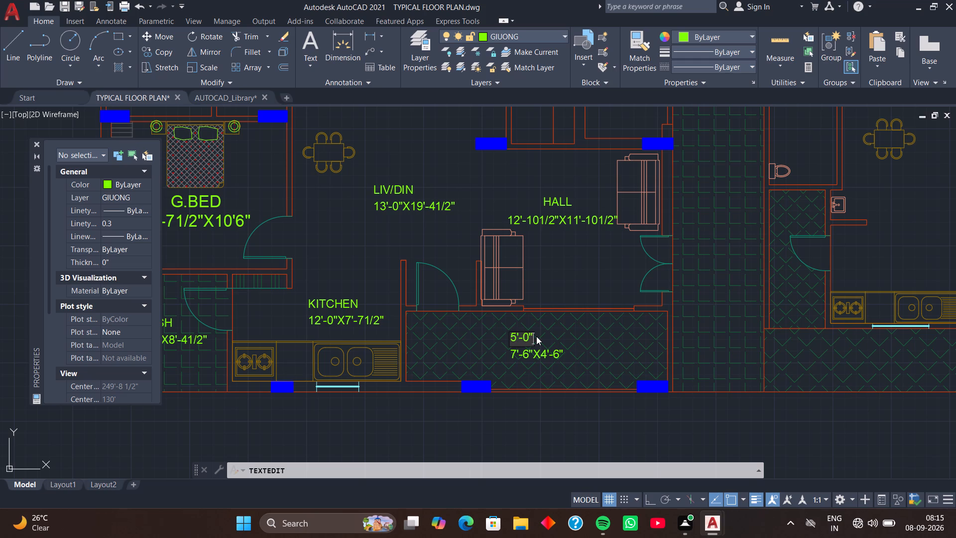
key(space)
key(w)
key(space)
text(BALCO)
key(n)
key(y)
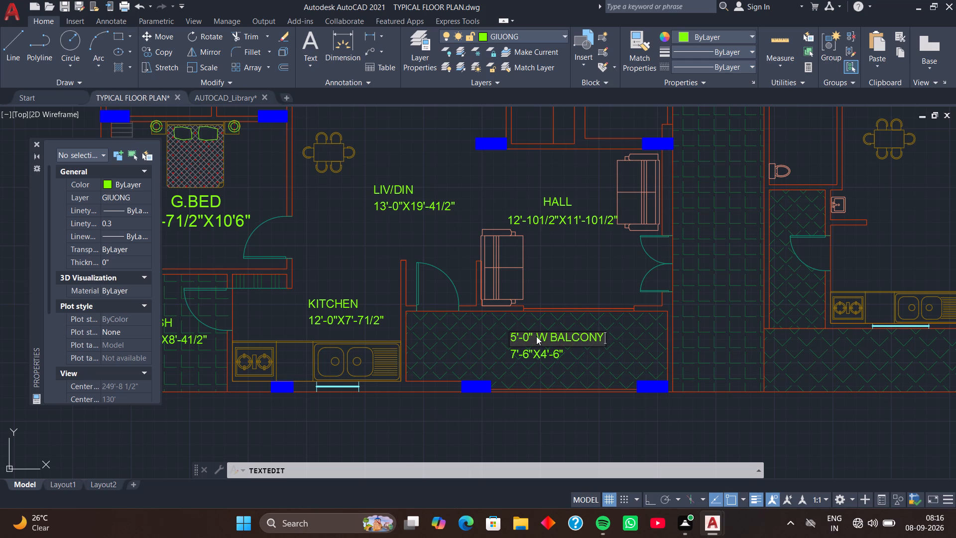
key(Return)
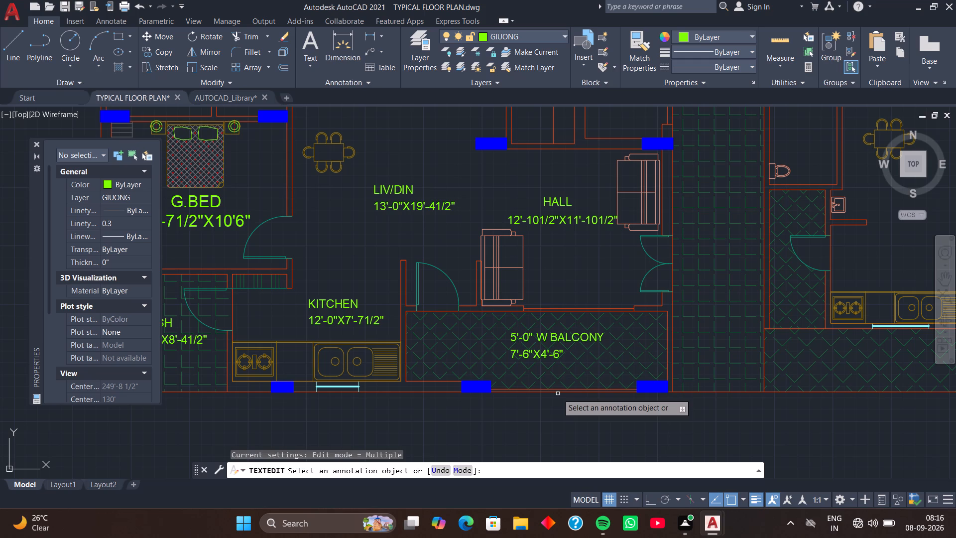
key(Escape)
Delete the copied size line under the balcony name.
click(555, 353)
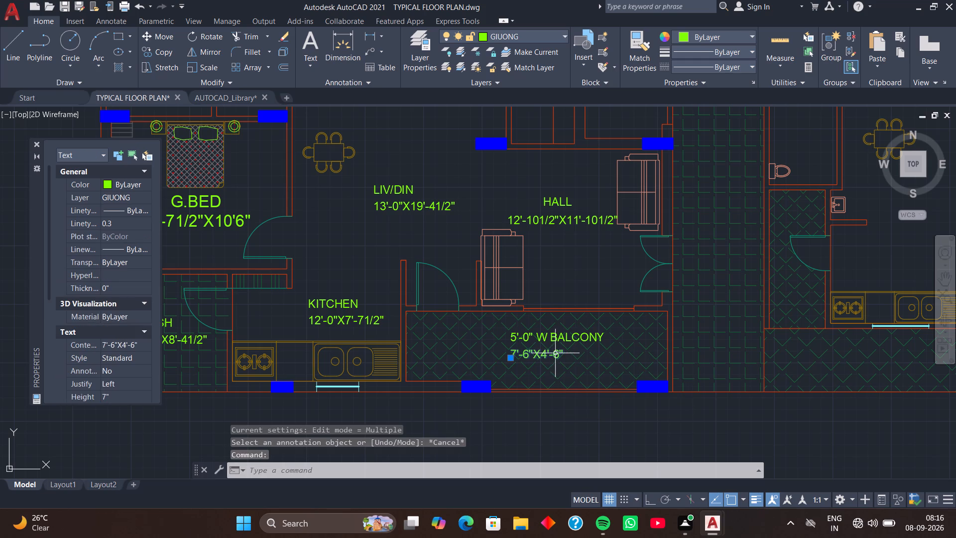
key(Delete)
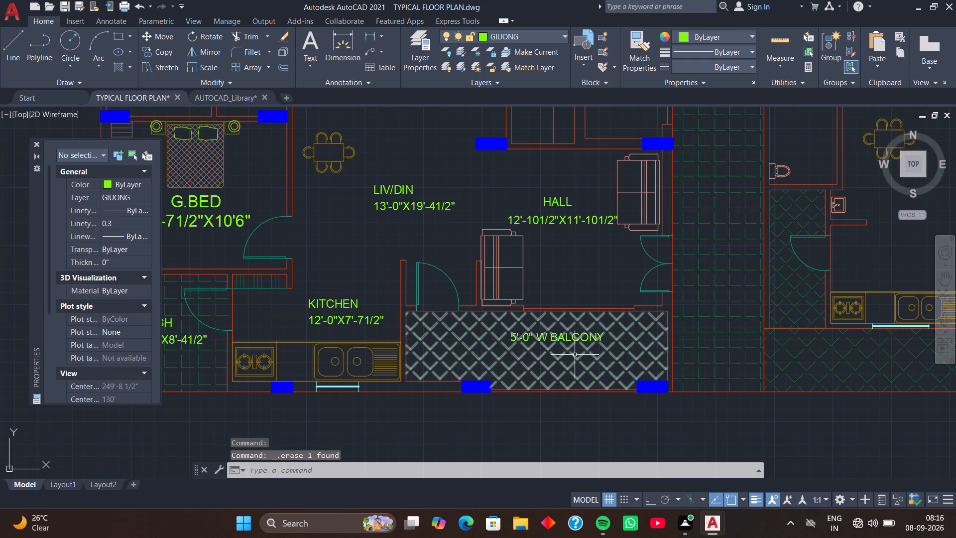
Change the copied TOILET name in the narrow room above the hall, beside the living/dining area, to POOJA.
scroll(553, 283, down, 1)
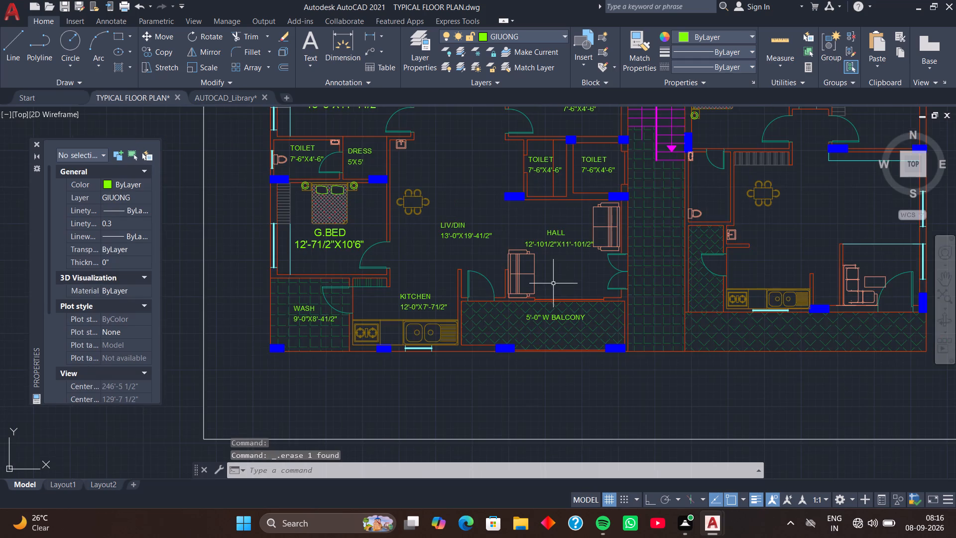
middle_drag(552, 275, 547, 366)
middle_drag(532, 309, 524, 362)
scroll(527, 335, up, 2)
double_click(529, 263)
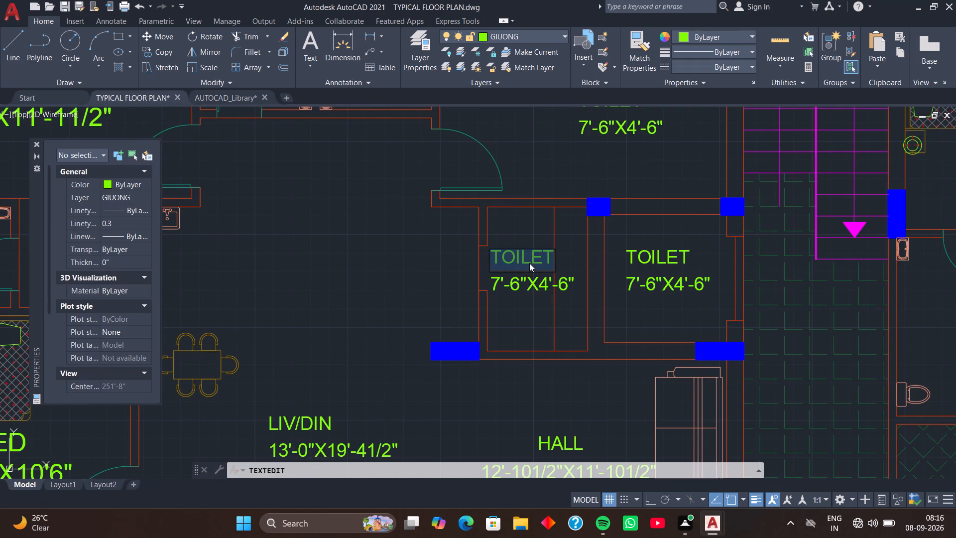
text(POOJA)
key(Return)
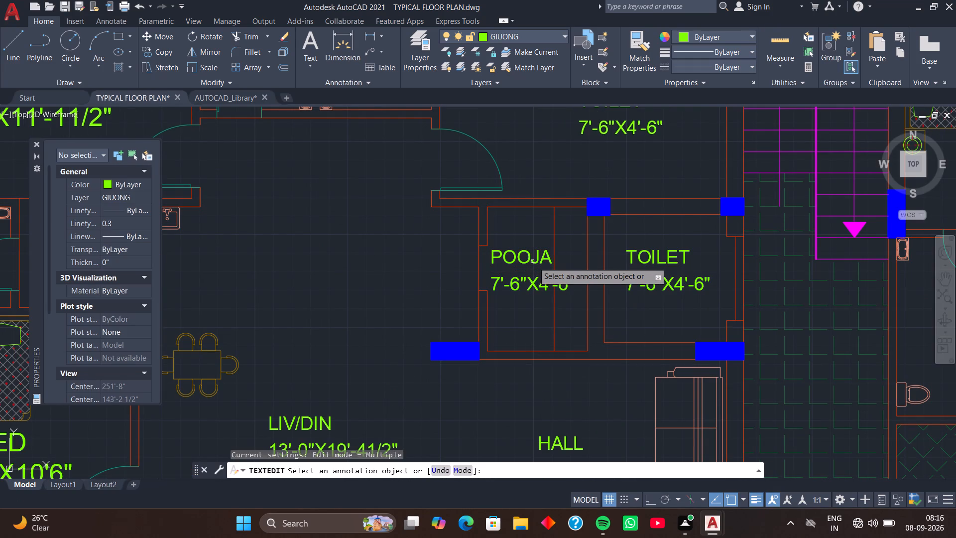
Change the size line under POOJA to 4'-6"X6'-9".
click(536, 280)
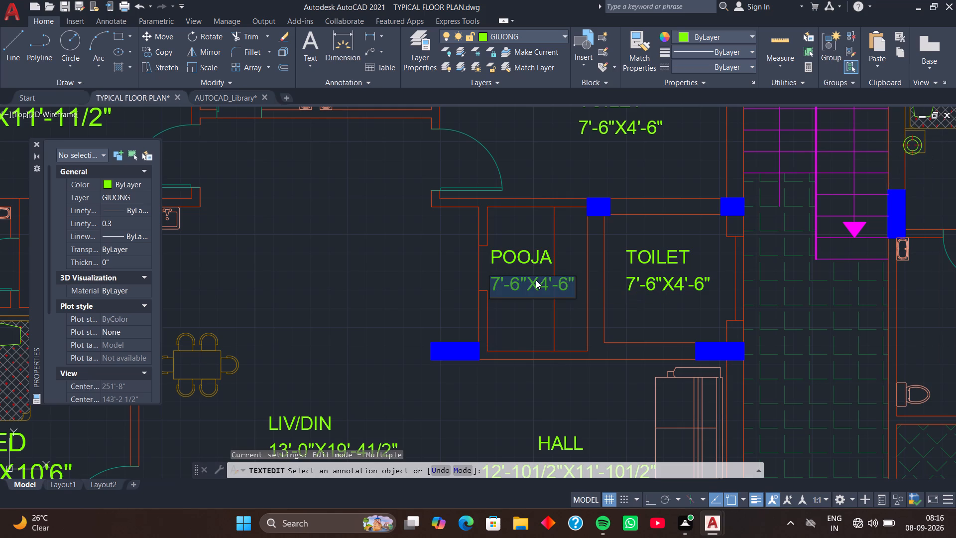
text(4')
text(-6)
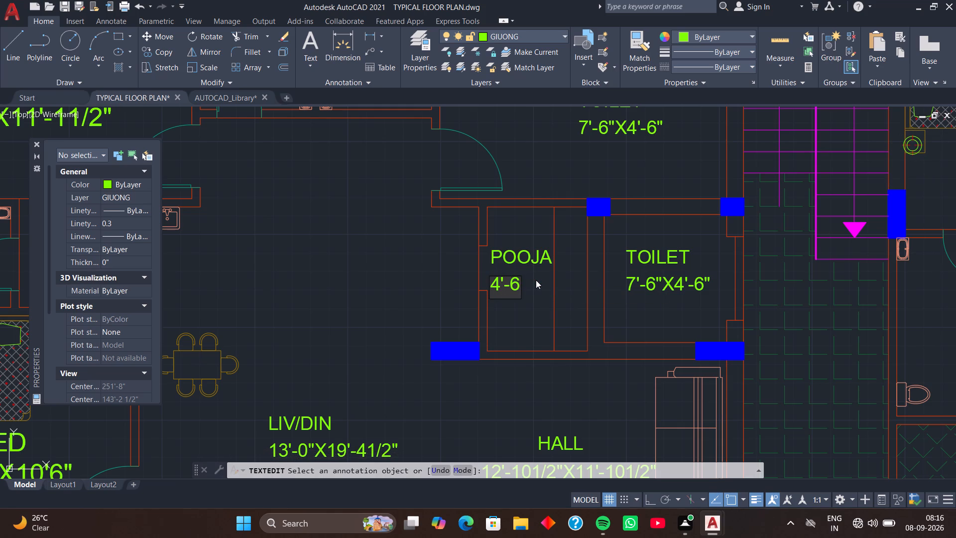
key(shift+quotedbl)
key(x)
key(6)
key(apostrophe)
key(9)
key(BackSpace)
key(minus)
key(9)
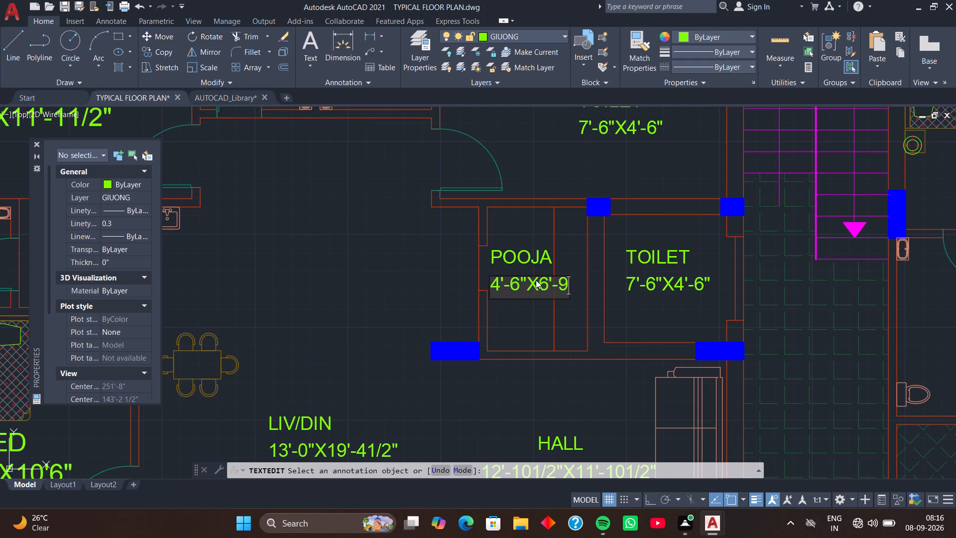
key(shift+quotedbl)
key(Return)
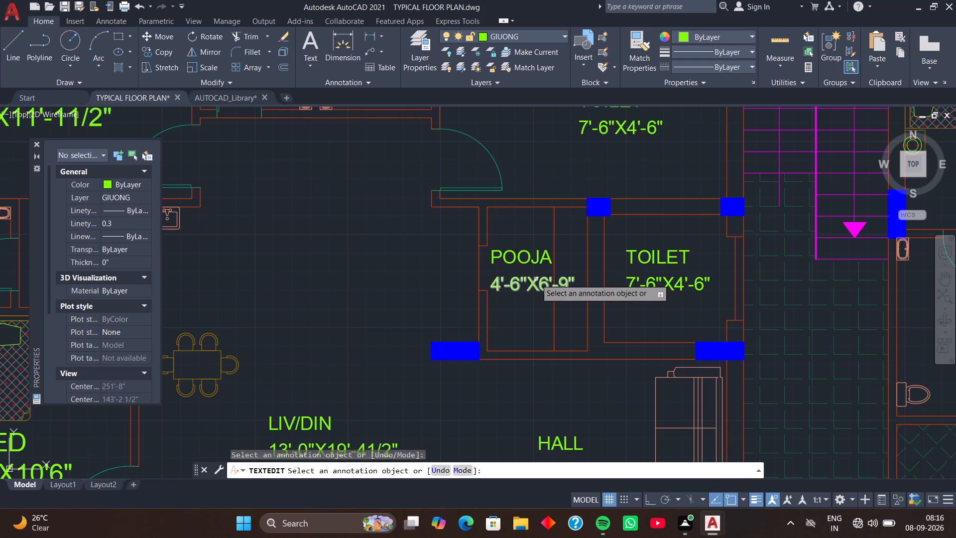
Change the copied TOILET name in the room between POOJA and the staircase passage to LIFT.
click(632, 261)
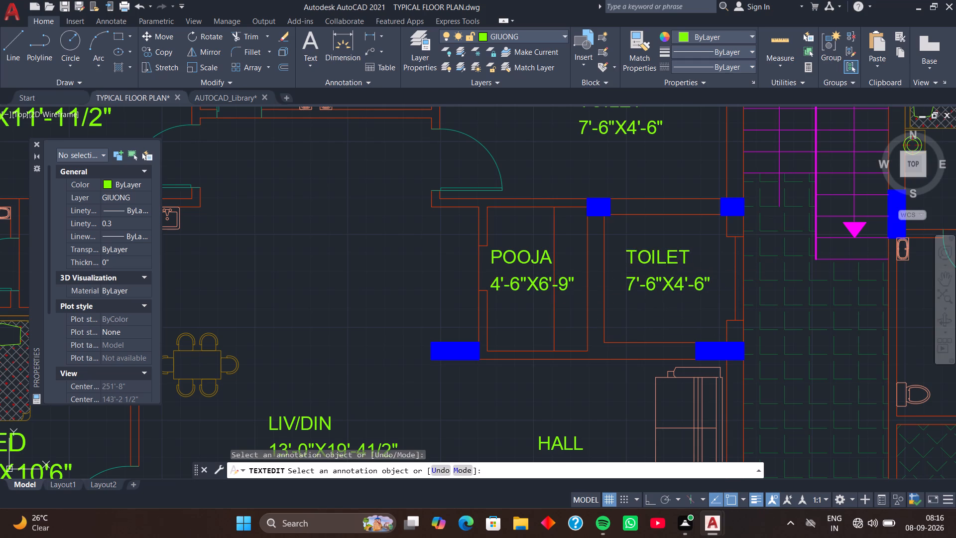
text(LIFT)
key(Return)
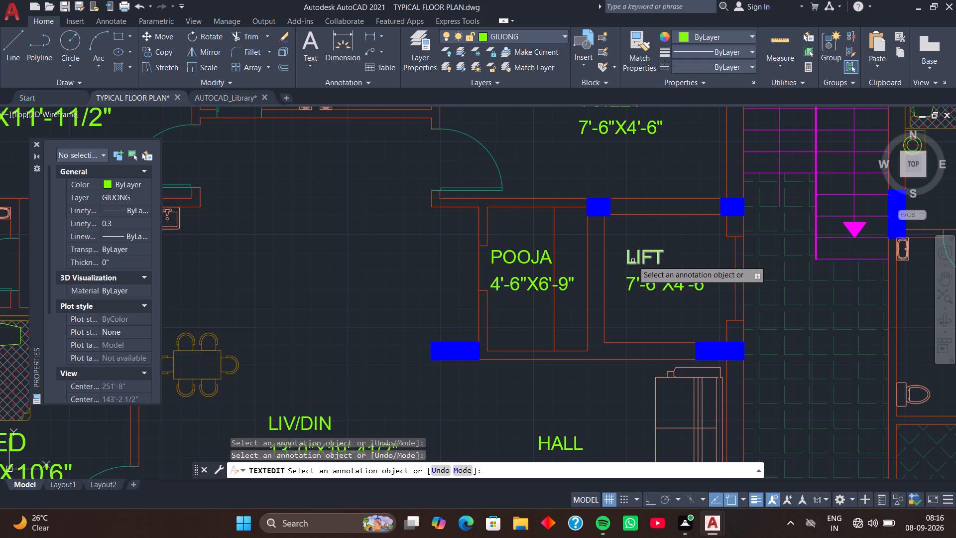
Change the size line under LIFT to 5'-6"X5'-9".
click(641, 283)
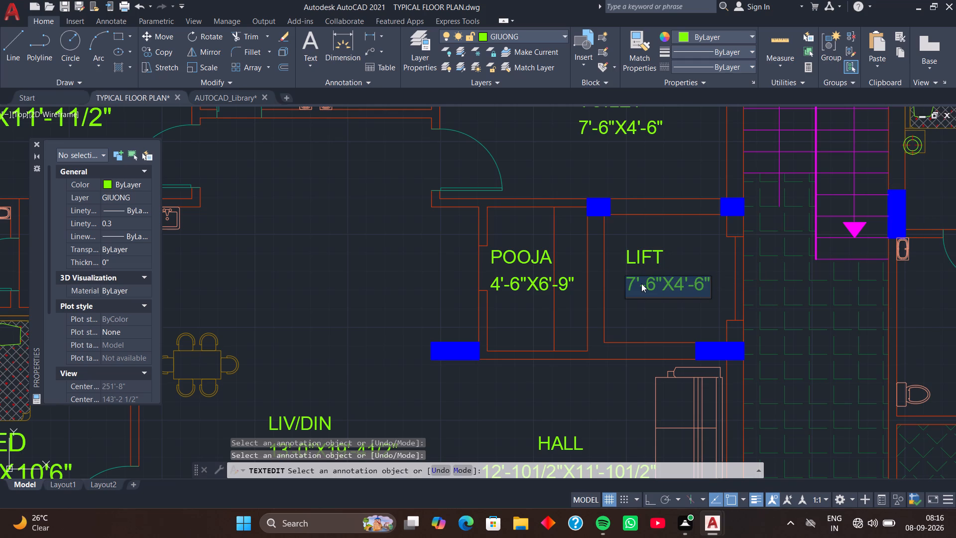
text(5'-6)
key(shift+quotedbl)
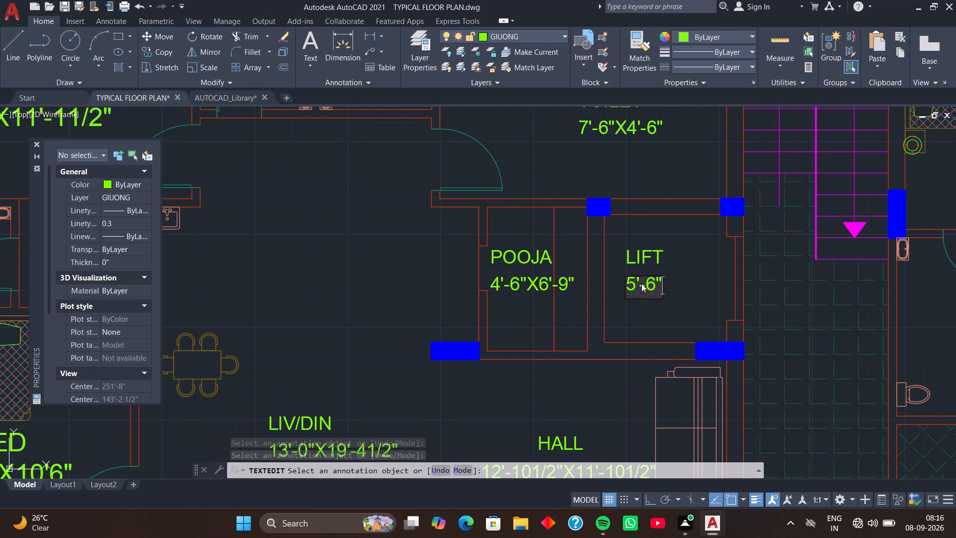
key(x)
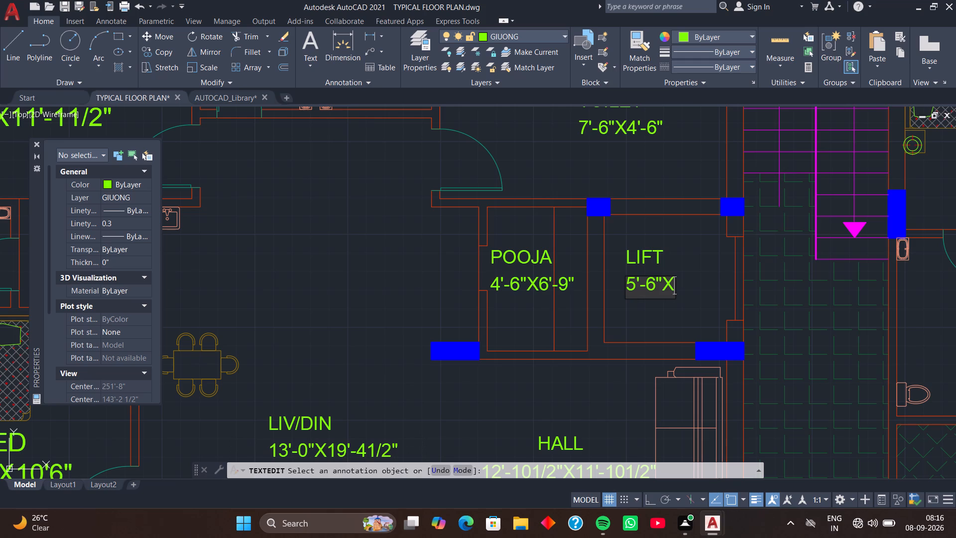
key(5)
key(apostrophe)
text(-9")
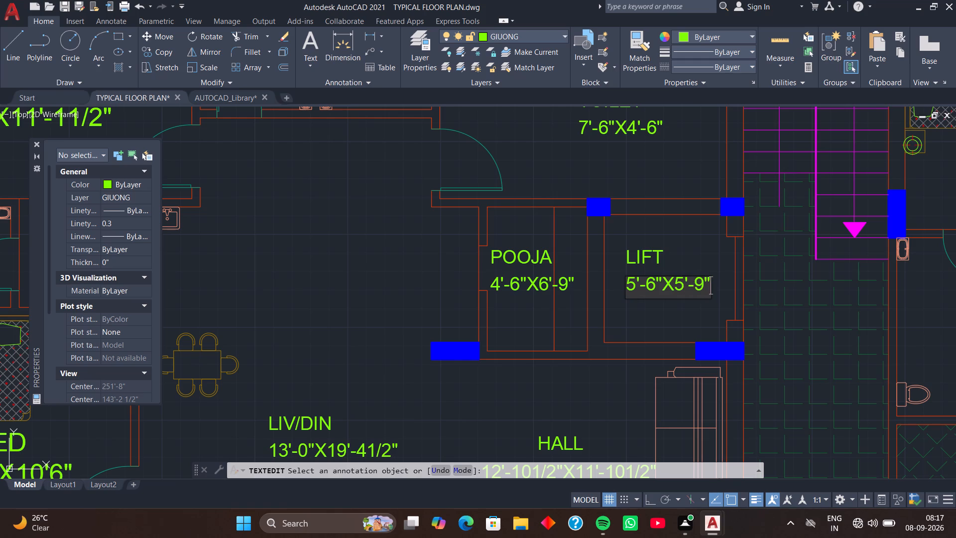
key(Return)
Change the copied TOILET name below the bed in the bedroom beside the staircase to CH.BED.
scroll(655, 304, down, 1)
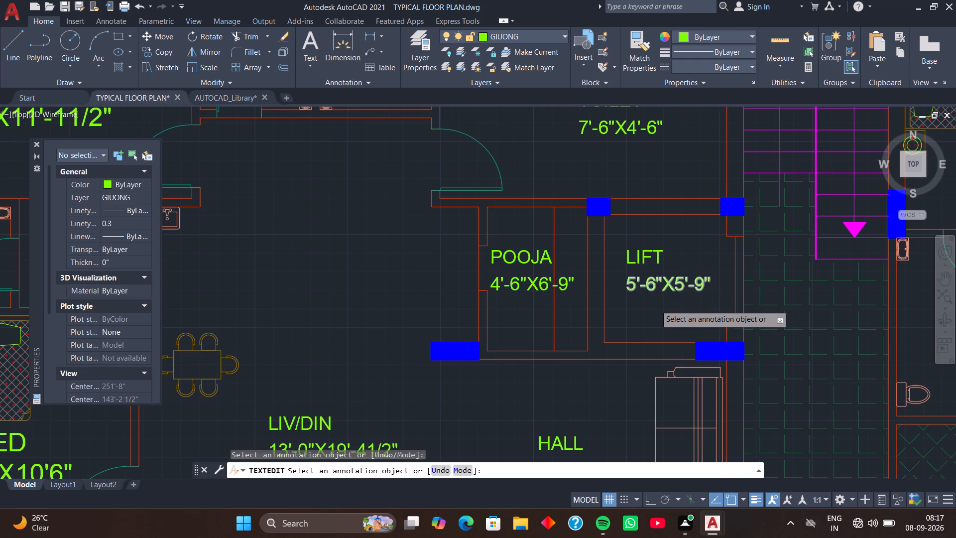
middle_drag(660, 230, 654, 349)
click(634, 298)
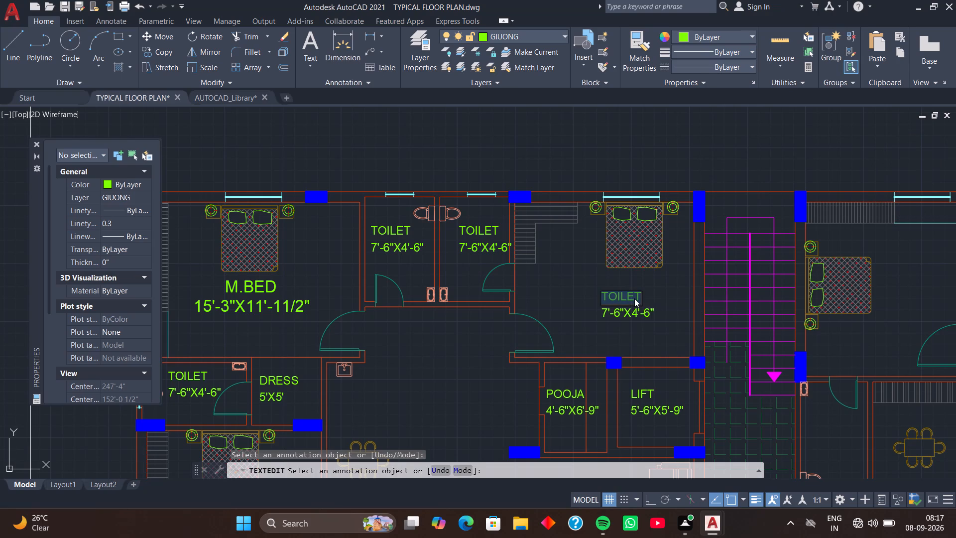
text(CH)
key(period)
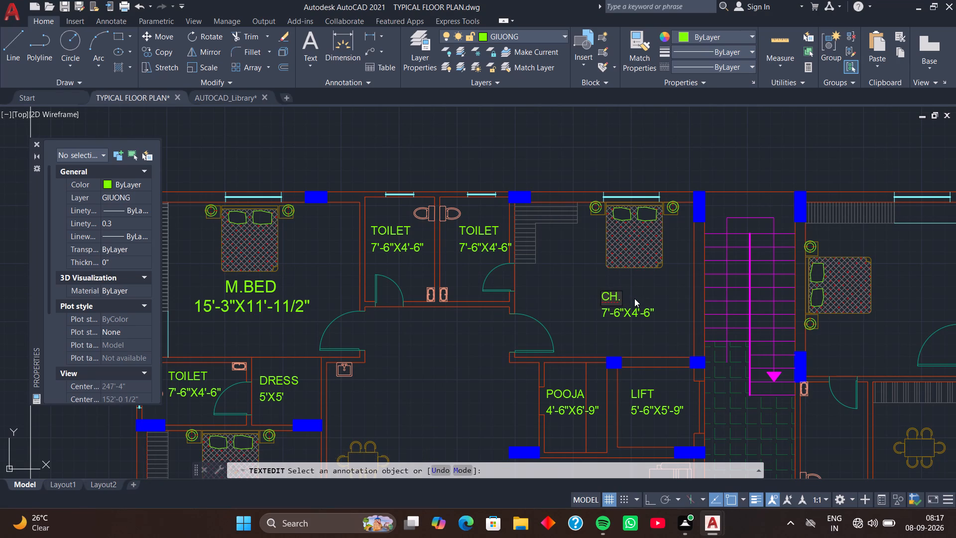
text(BED)
key(Return)
Change the size line under CH.BED to 12'-101/2"X11'-111/2".
click(646, 316)
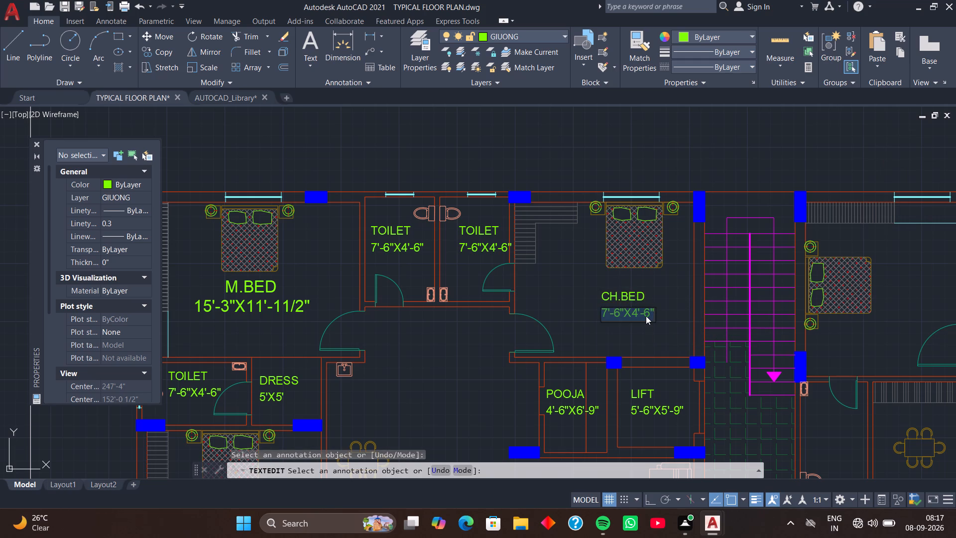
text(12)
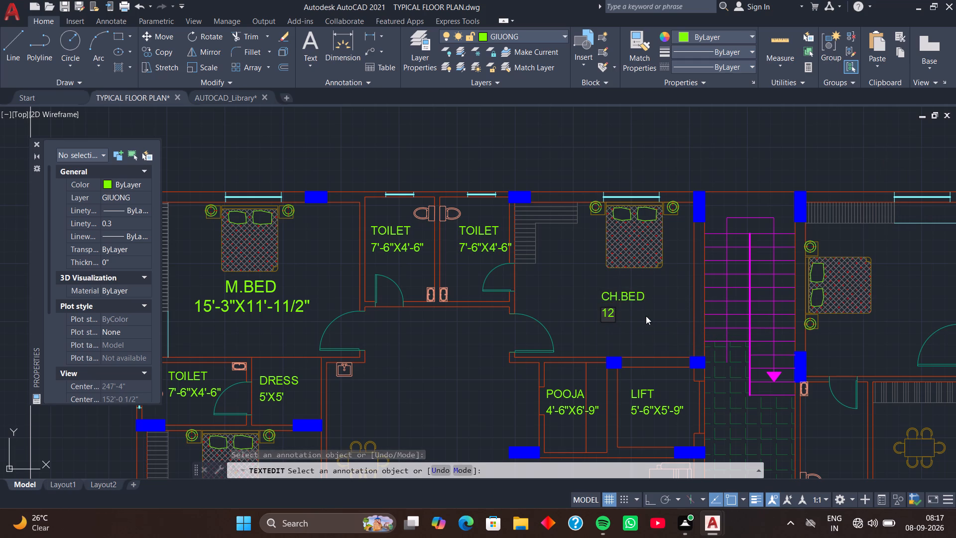
text('-)
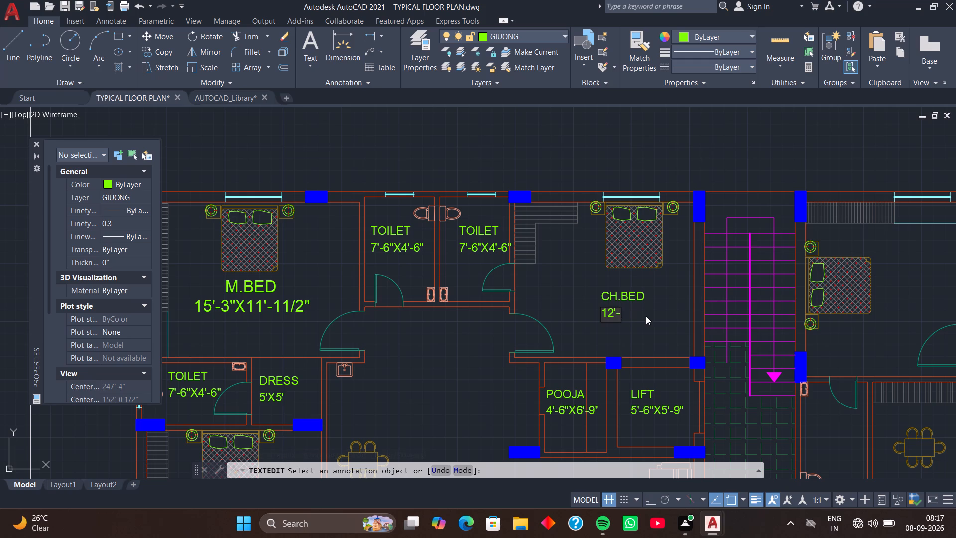
text(10)
text(1/2")
key(x)
text(11'-)
text(11)
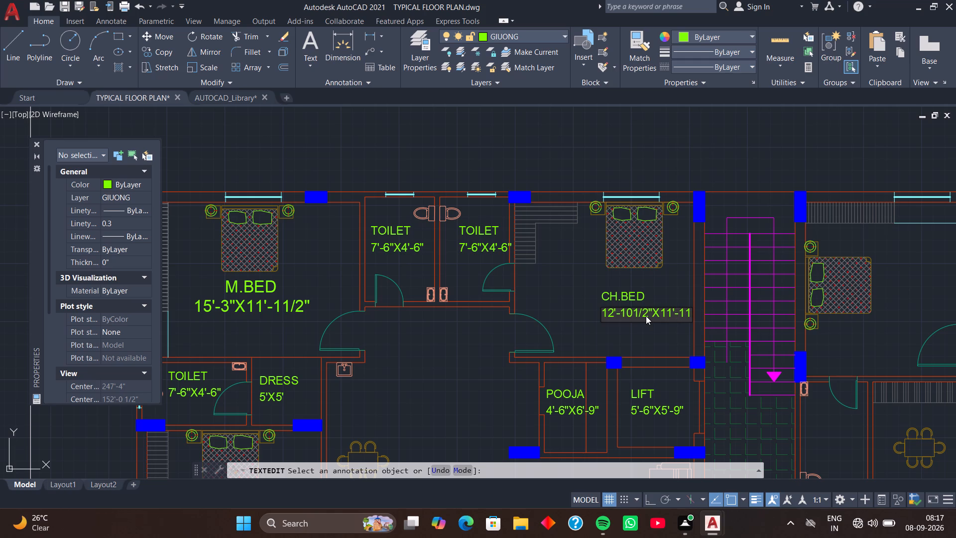
key(1)
text(/2)
key(shift+quotedbl)
key(Return)
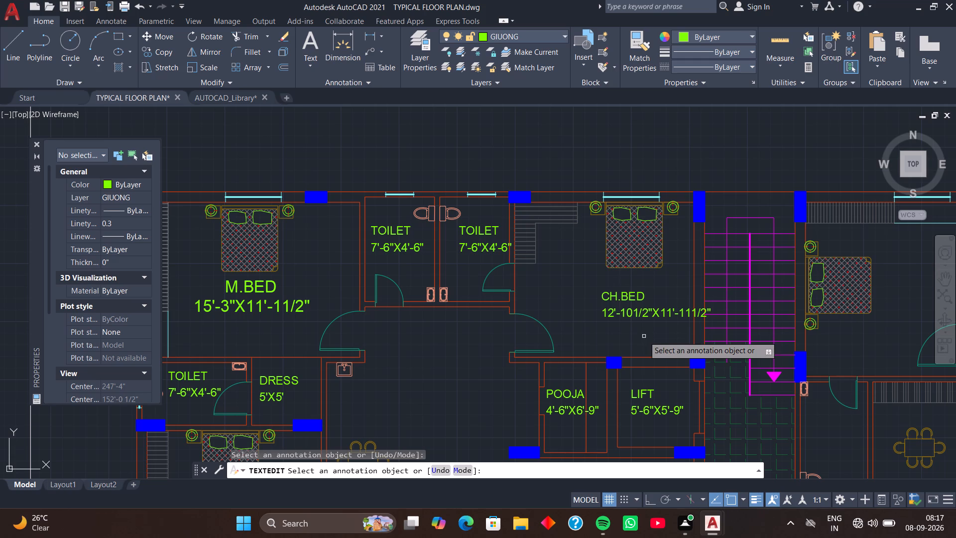
key(Escape)
Move the CH.BED size line horizontally about 3'-1" away from the staircase so it sits centred beneath the room name.
click(653, 312)
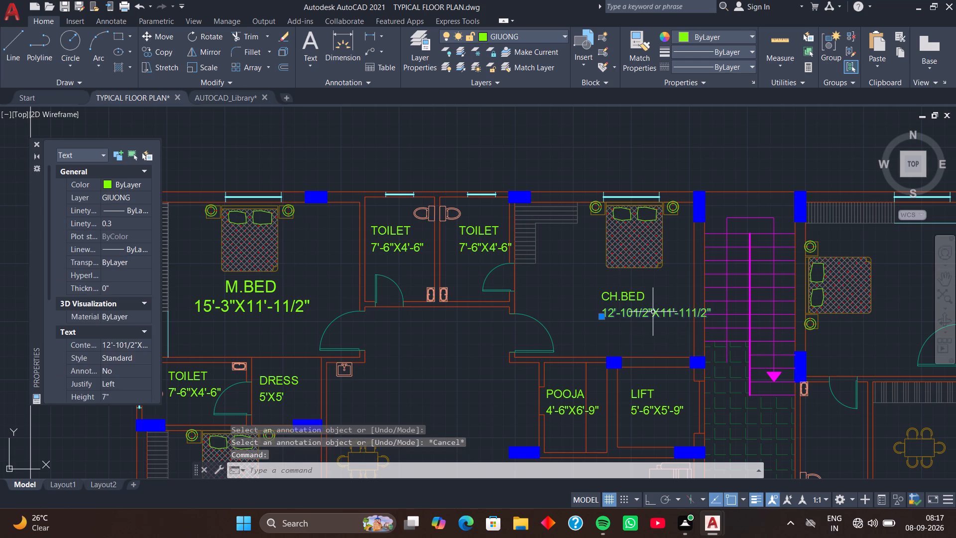
click(603, 317)
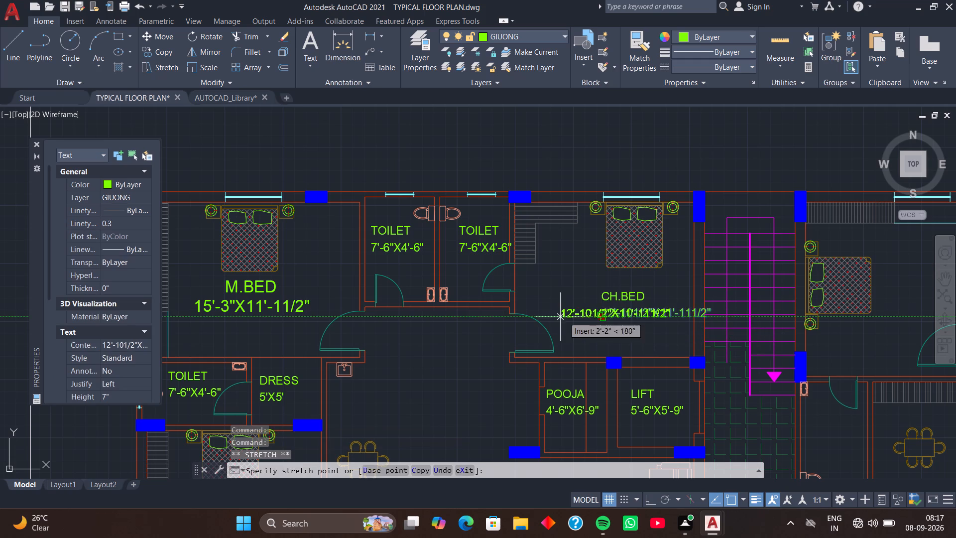
scroll(558, 317, up, 1)
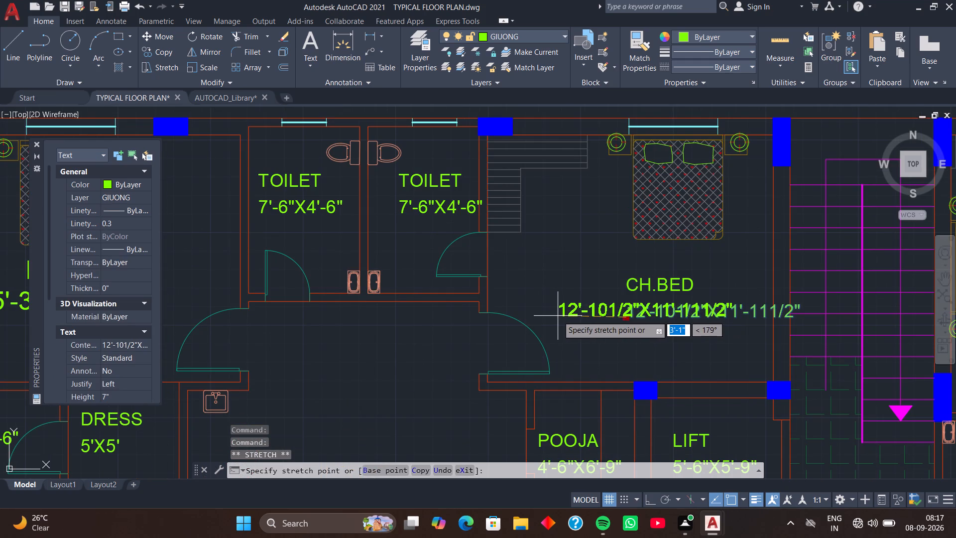
click(558, 316)
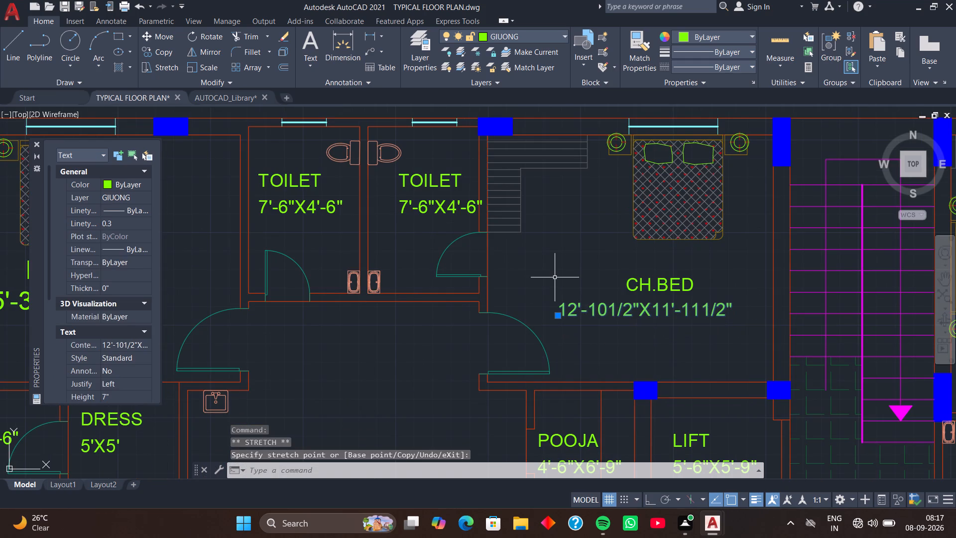
key(Escape)
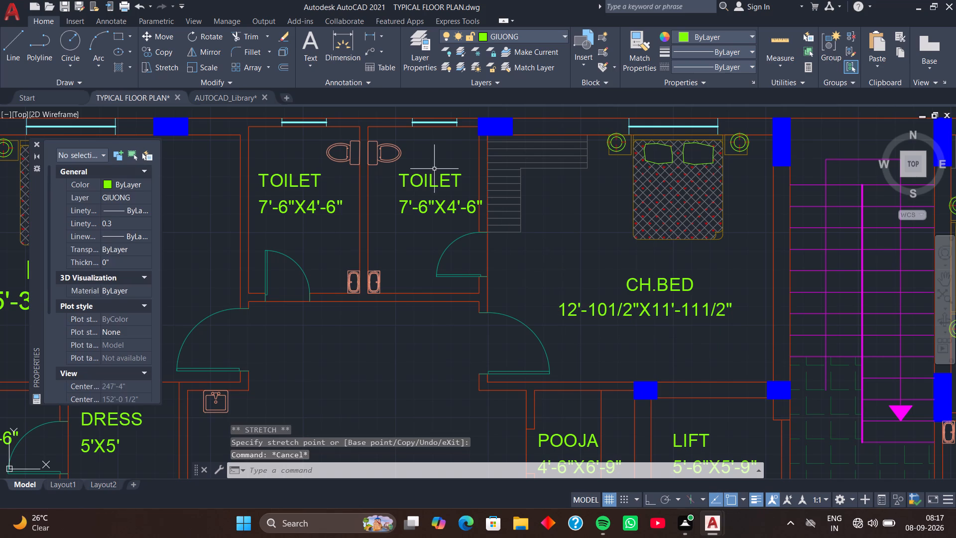
Change the size line of the toilet adjoining CH.BED to 5'-0"X7'-6".
double_click(443, 204)
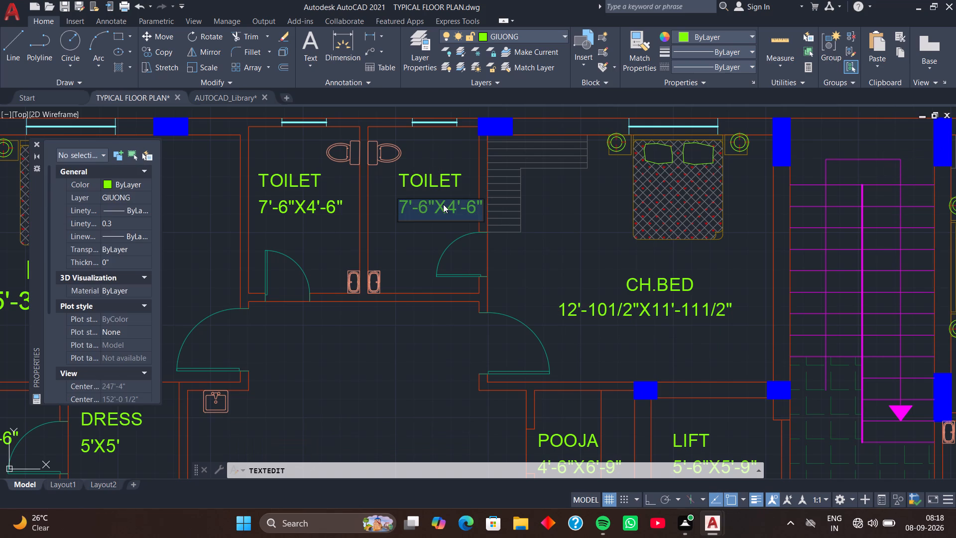
text(5'-0")
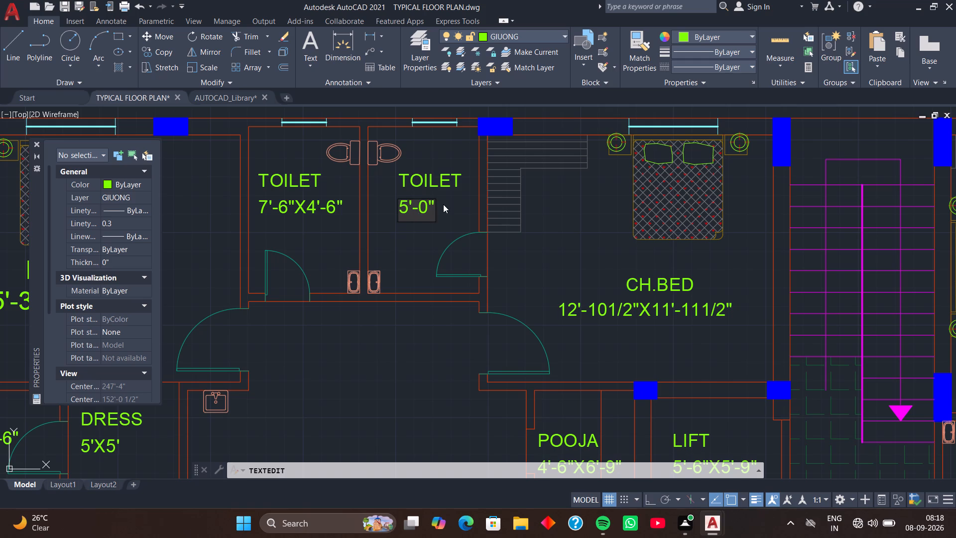
key(x)
key(7)
text('-)
key(6)
key(shift+quotedbl)
key(Return)
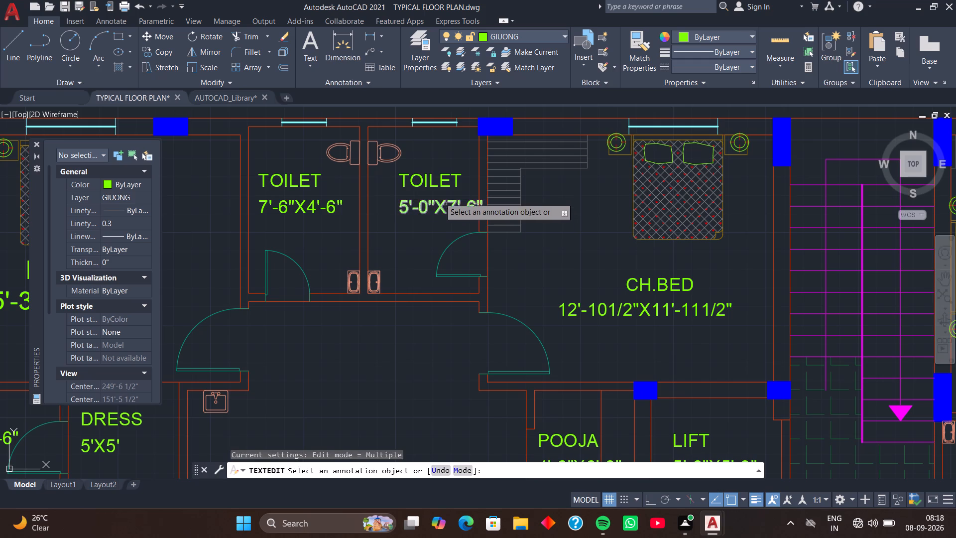
Change the size line of the toilet adjoining M.BED, beside the CH.BED toilet, to 5'-0"X7'-6", and finish text editing.
click(332, 202)
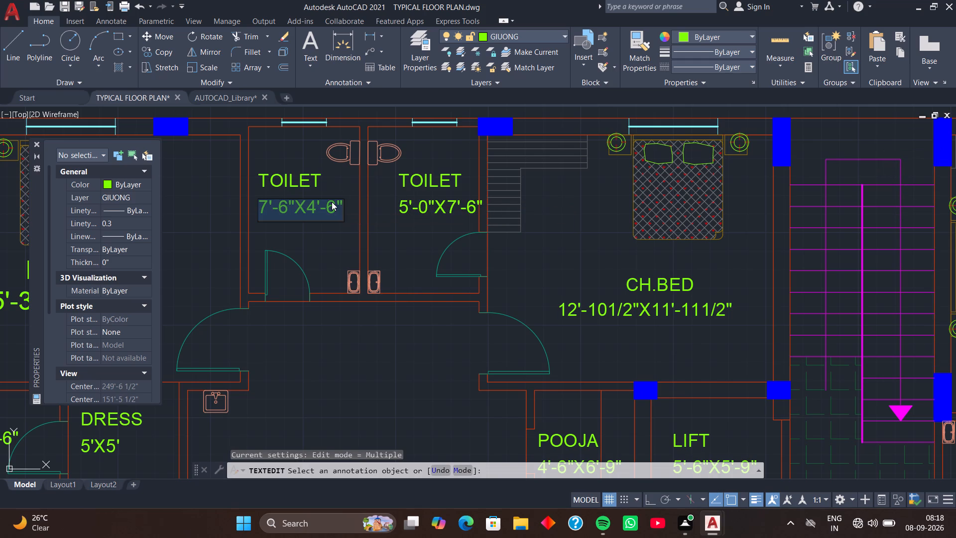
text(5')
text(-0")
key(x)
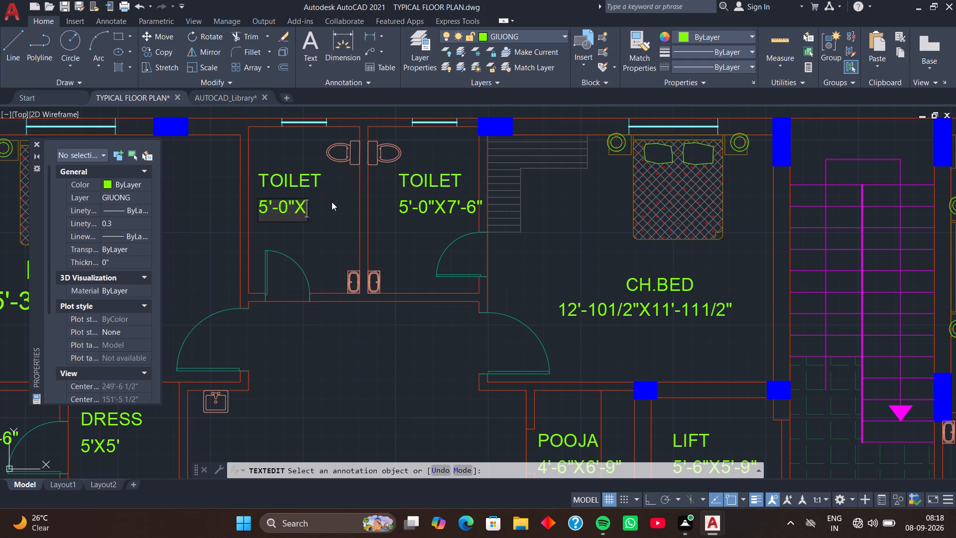
text(7')
key(minus)
key(6)
key(shift+quotedbl)
key(Return)
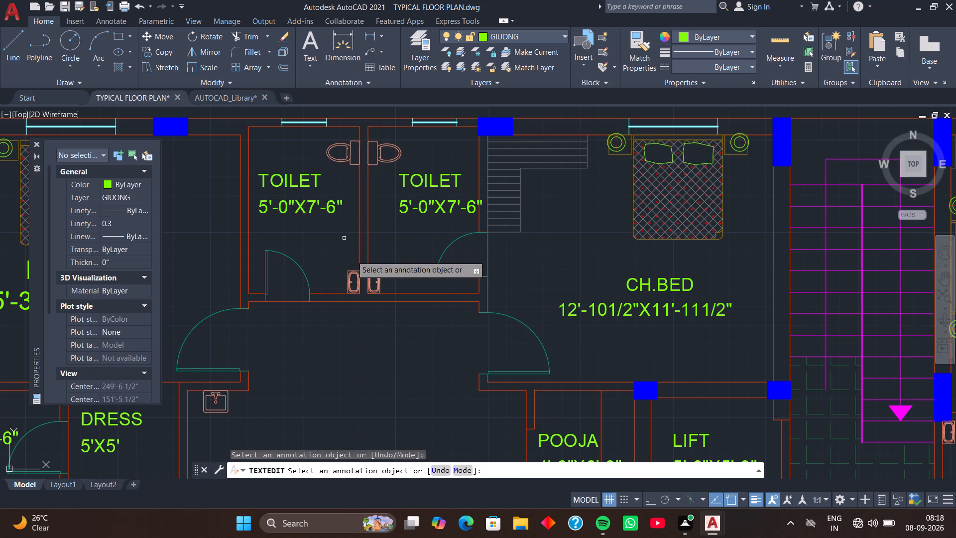
scroll(357, 279, down, 1)
middle_drag(367, 329, 368, 303)
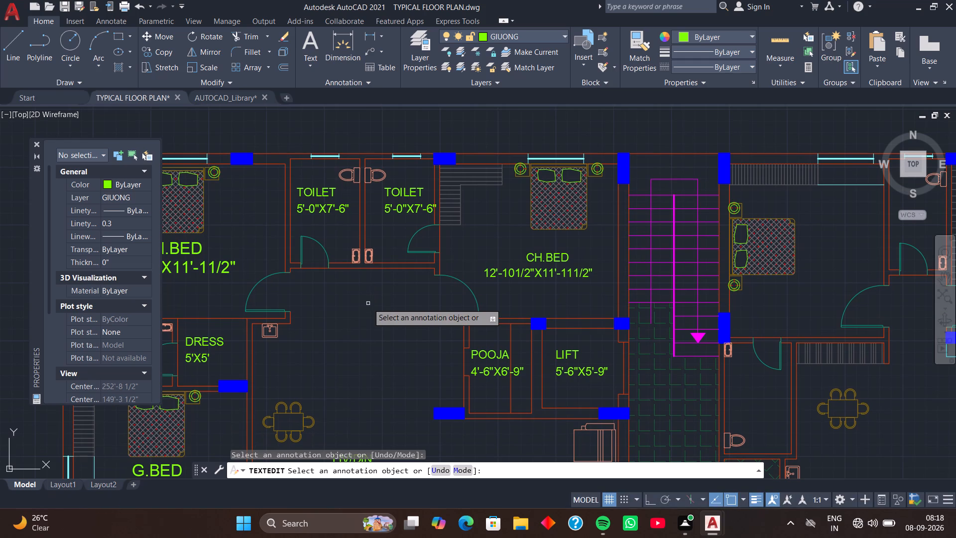
key(space)
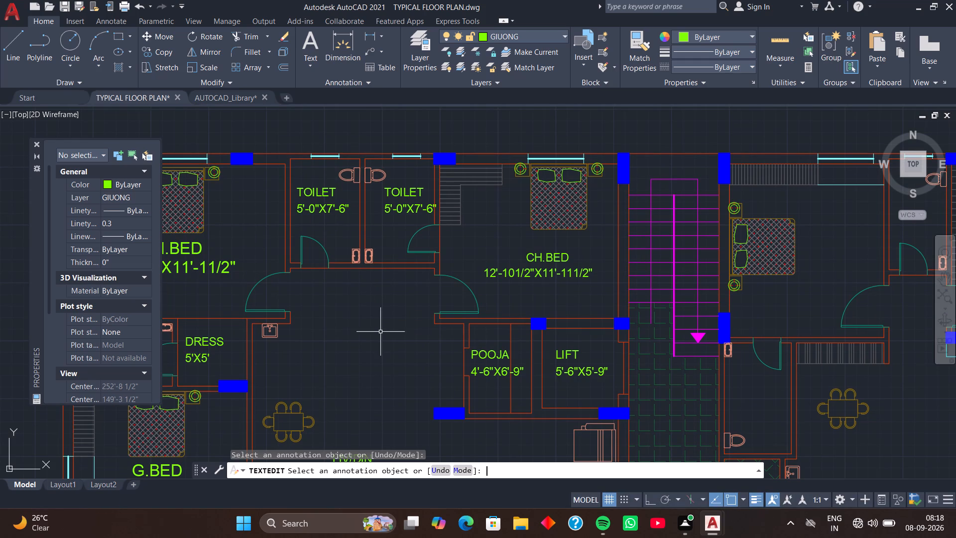
Copy the TOILET name from the toilet adjoining M.BED into M.BED, between the wardrobe and the bed.
scroll(380, 332, down, 1)
middle_drag(380, 332, 414, 324)
middle_drag(389, 314, 403, 311)
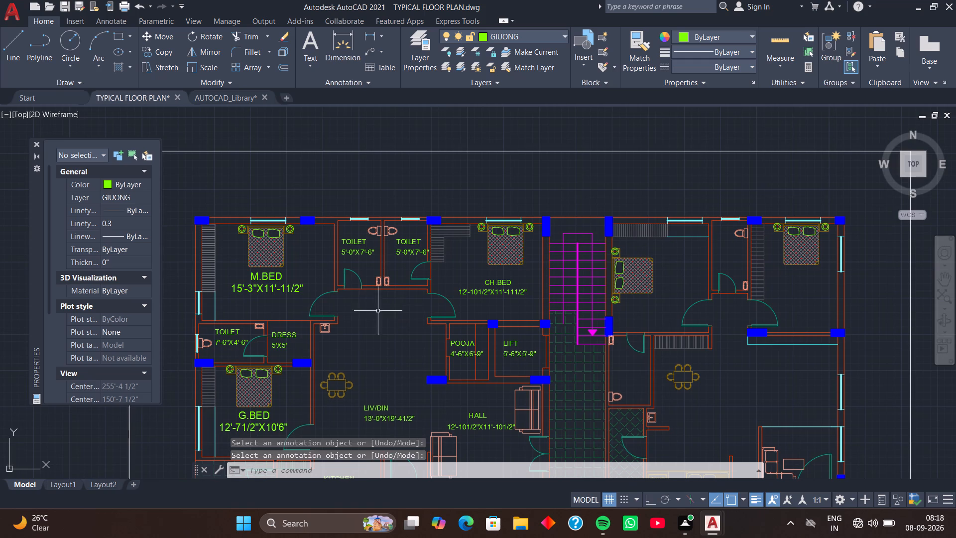
middle_drag(347, 300, 371, 299)
scroll(372, 270, up, 1)
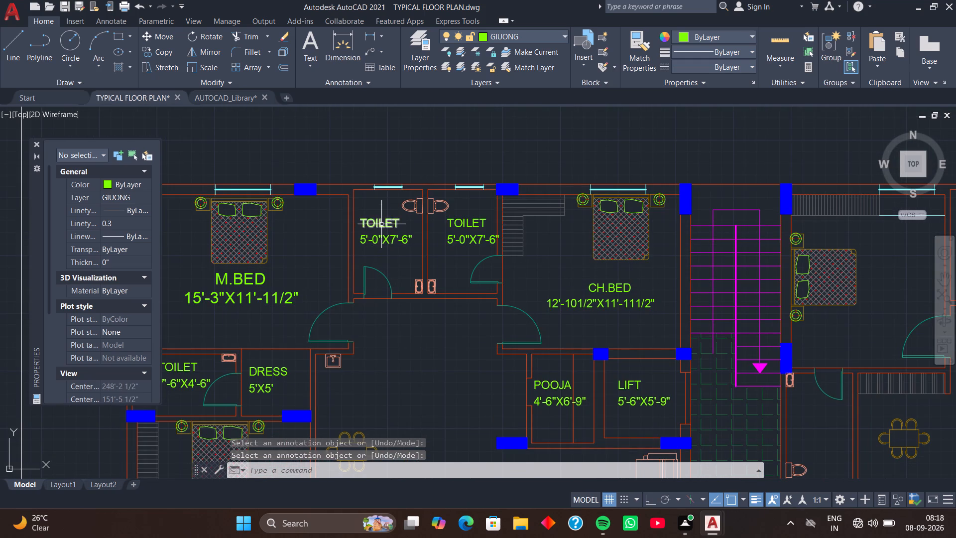
click(381, 224)
text(CO)
key(space)
click(365, 229)
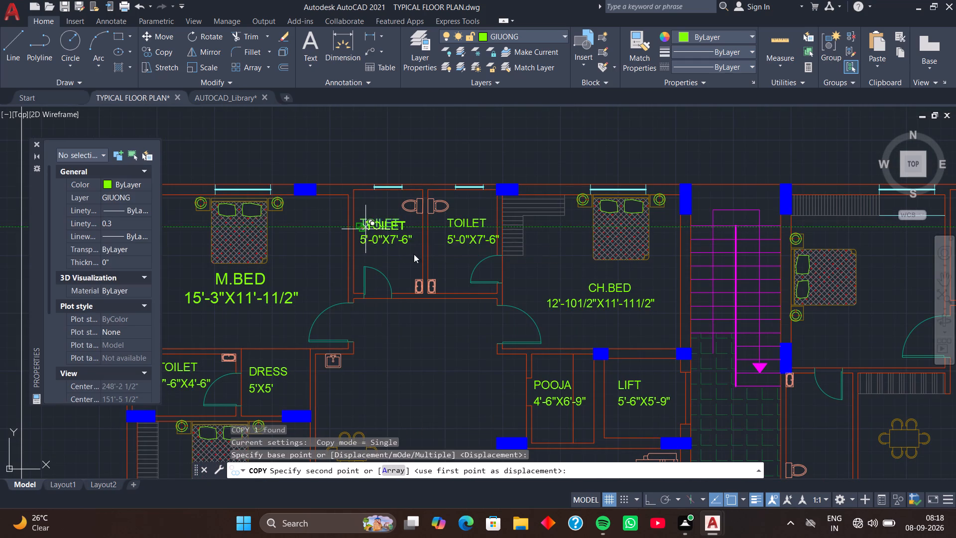
scroll(414, 254, down, 1)
scroll(275, 251, up, 2)
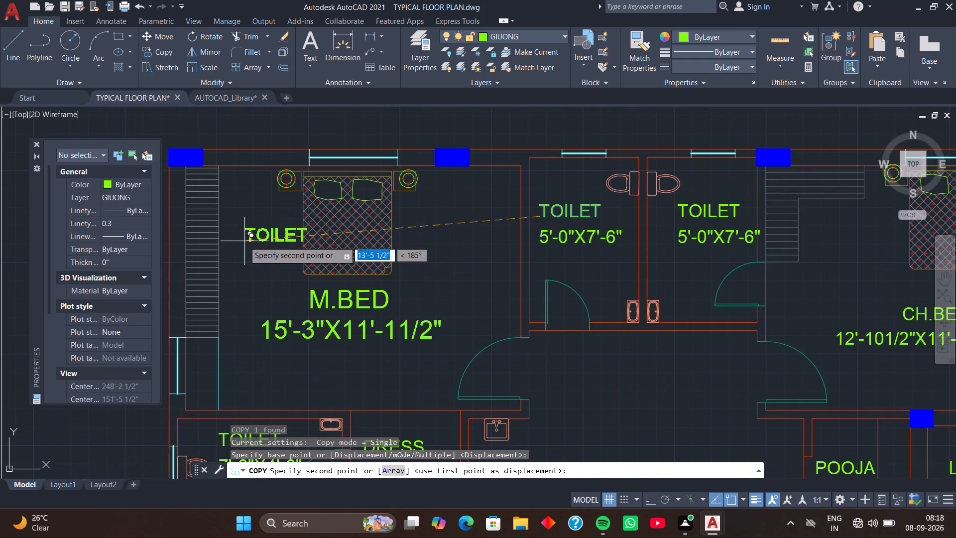
click(239, 243)
Set the rotation of the copied TOILET text beside the M.BED wardrobe to 90.
click(244, 242)
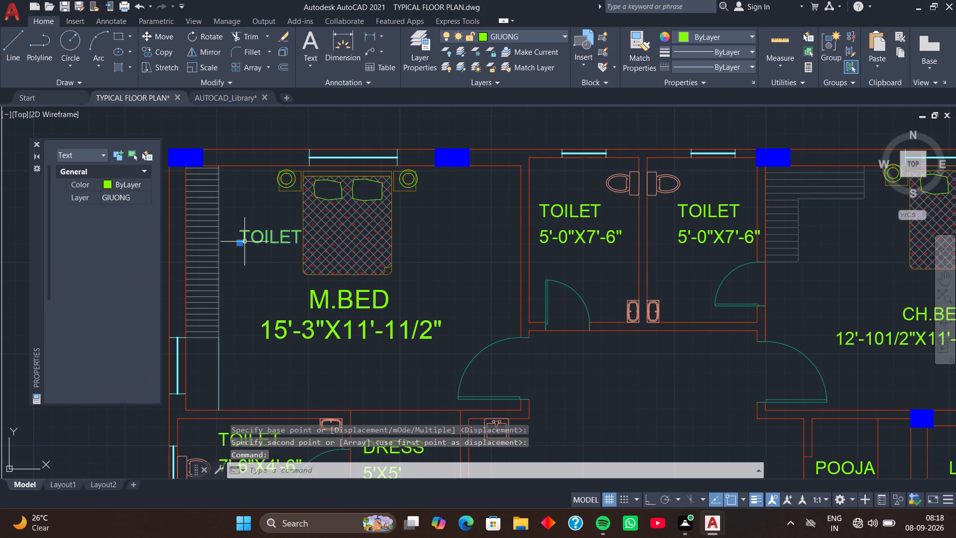
scroll(144, 267, down, 3)
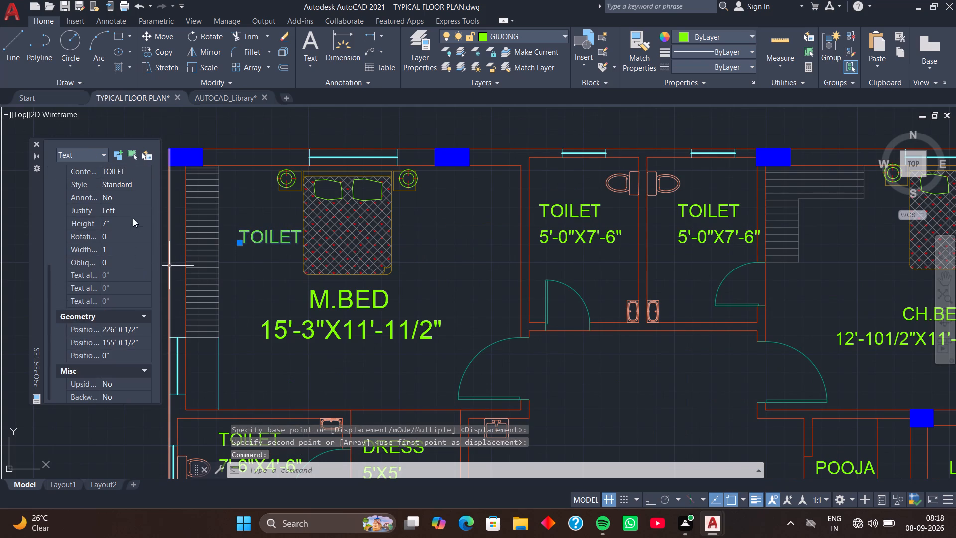
click(131, 236)
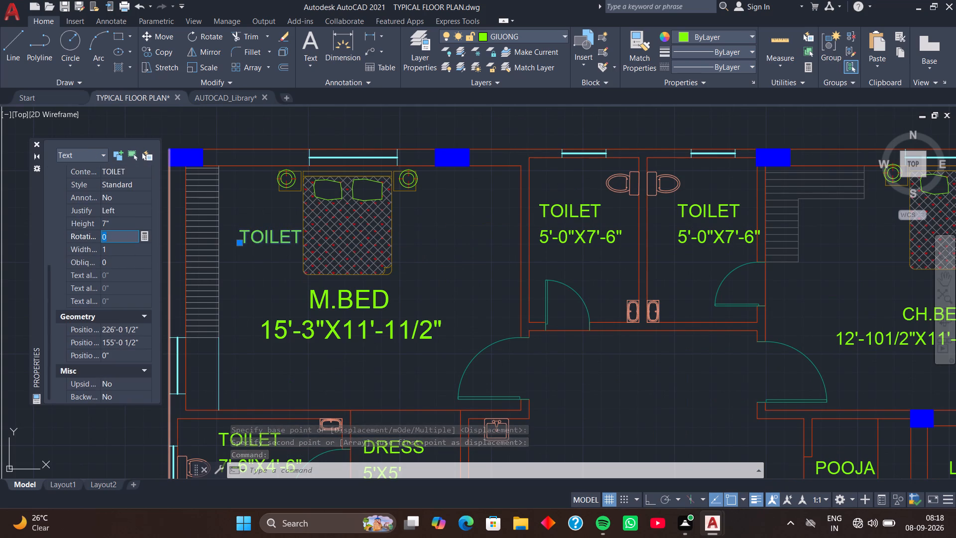
text(90)
key(Return)
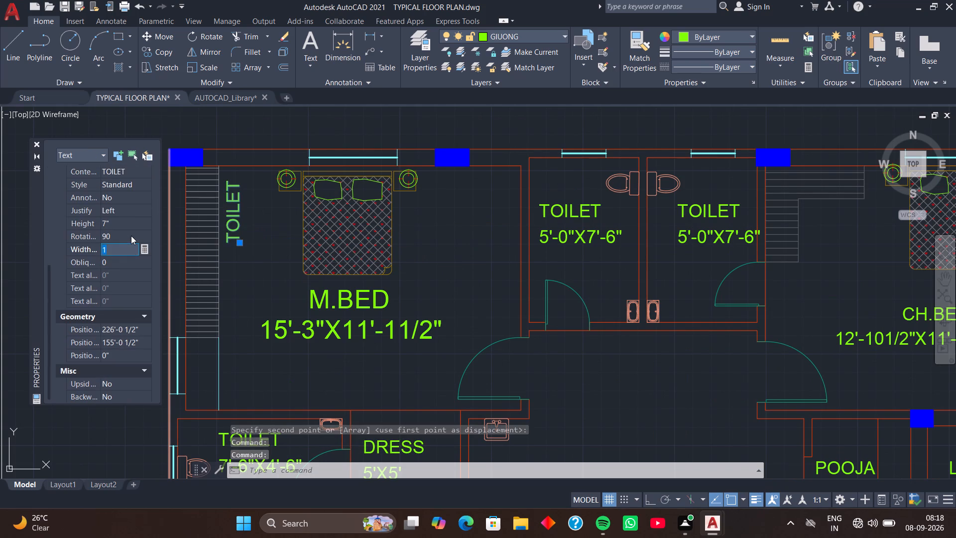
Change the rotated TOILET text beside the M.BED wardrobe to WARD ROBE and finish text editing.
double_click(233, 219)
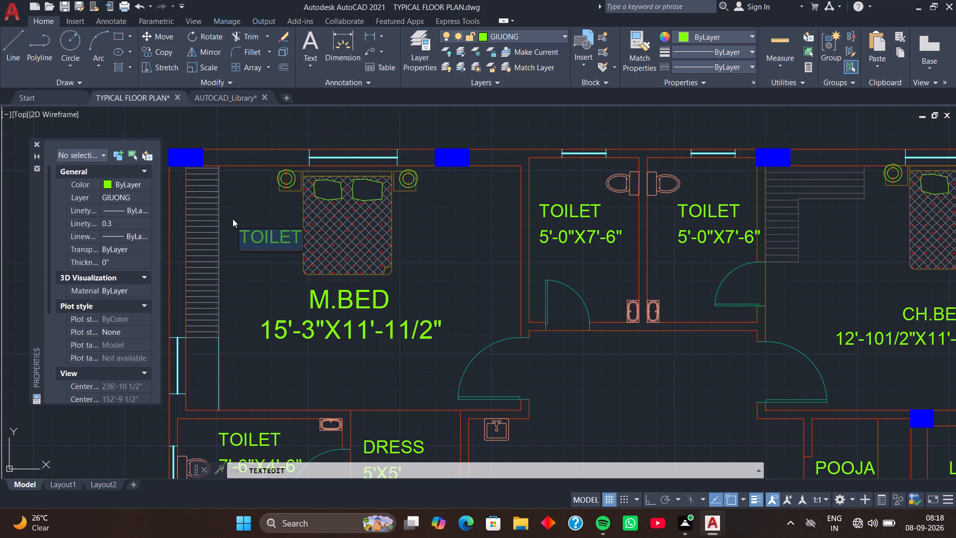
text(WA)
text(RD ROBE)
key(Return)
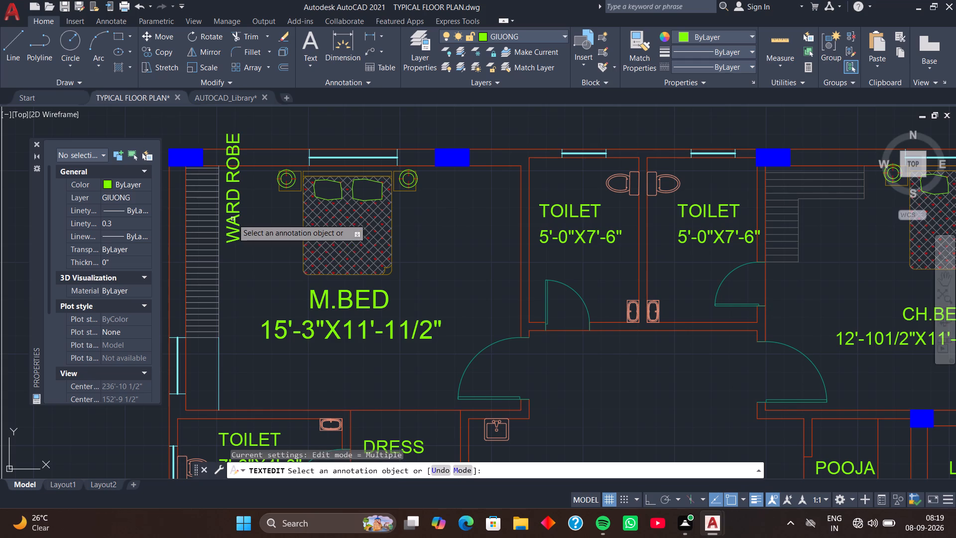
scroll(248, 225, down, 1)
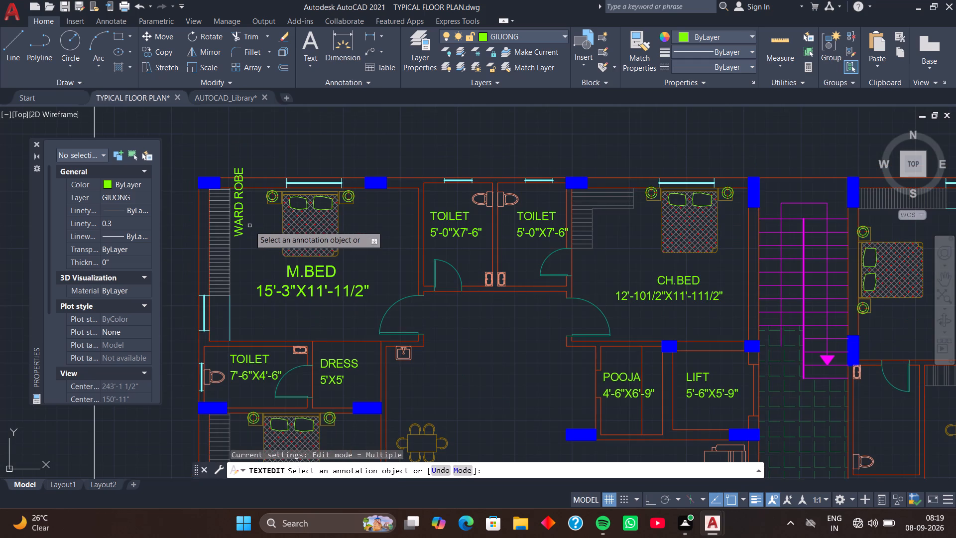
middle_click(249, 226)
key(space)
Start a multiple copy of the vertical WARD ROBE text, placing copies on the M.BED and G.BED wardrobes.
click(235, 222)
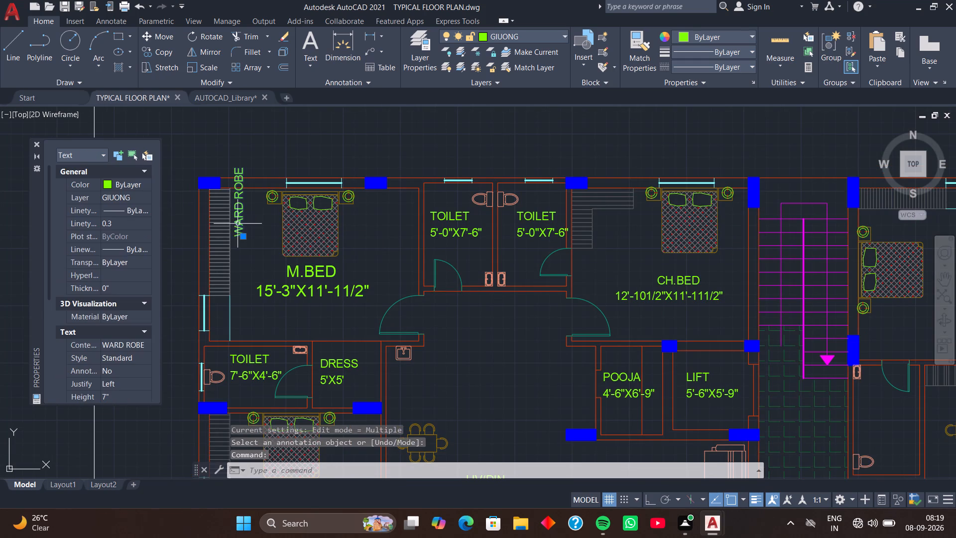
key(c)
text(O M)
key(space)
scroll(236, 233, up, 2)
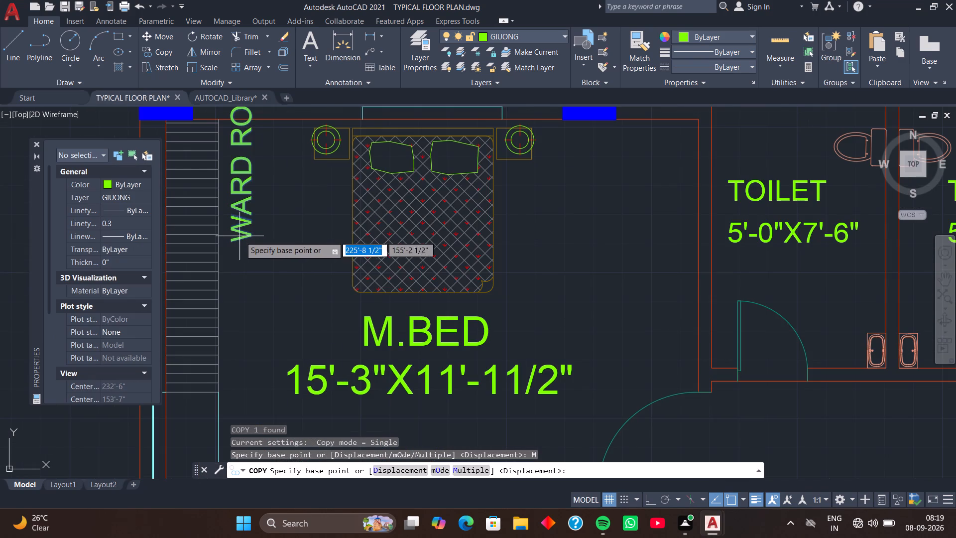
click(244, 236)
scroll(192, 274, down, 2)
middle_drag(193, 294, 248, 227)
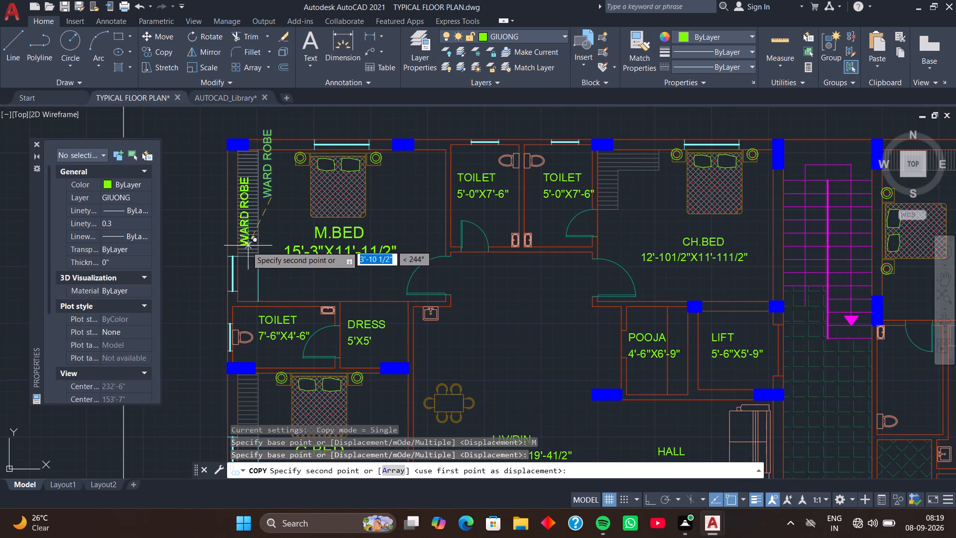
click(250, 243)
scroll(342, 251, down, 1)
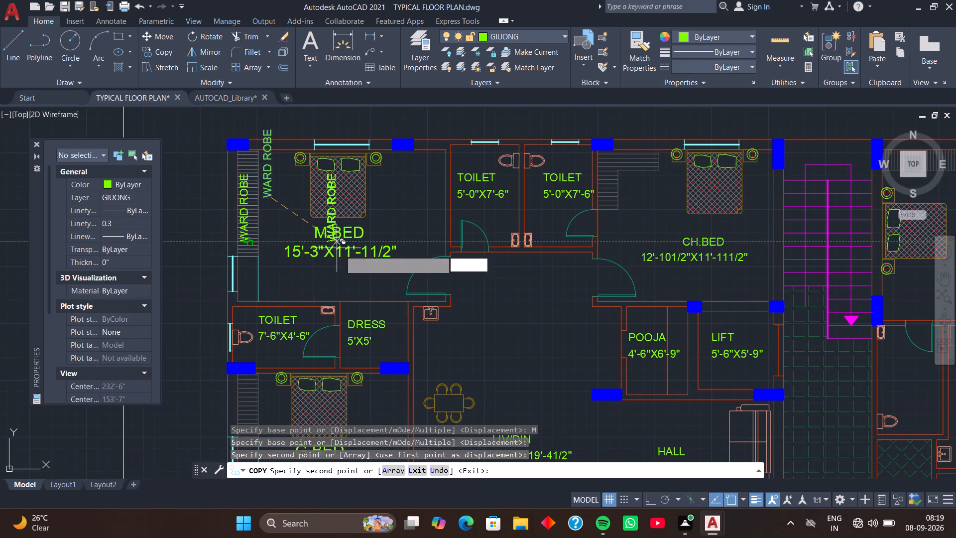
middle_drag(367, 257, 354, 220)
scroll(259, 313, up, 2)
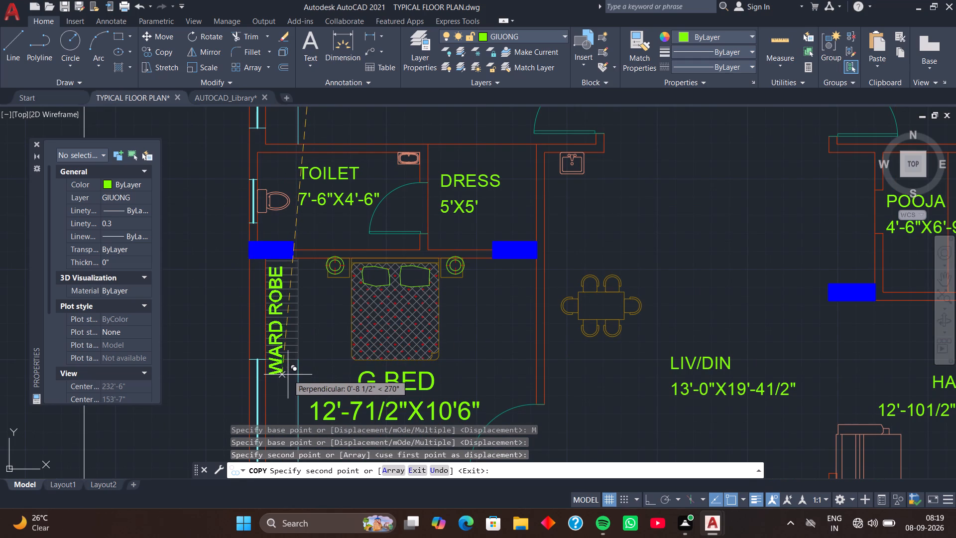
click(288, 374)
Place another vertical WARD ROBE copy on the L-shaped wardrobe in CH.BED, along the toilet wall.
scroll(336, 376, down, 2)
middle_drag(368, 378, 278, 347)
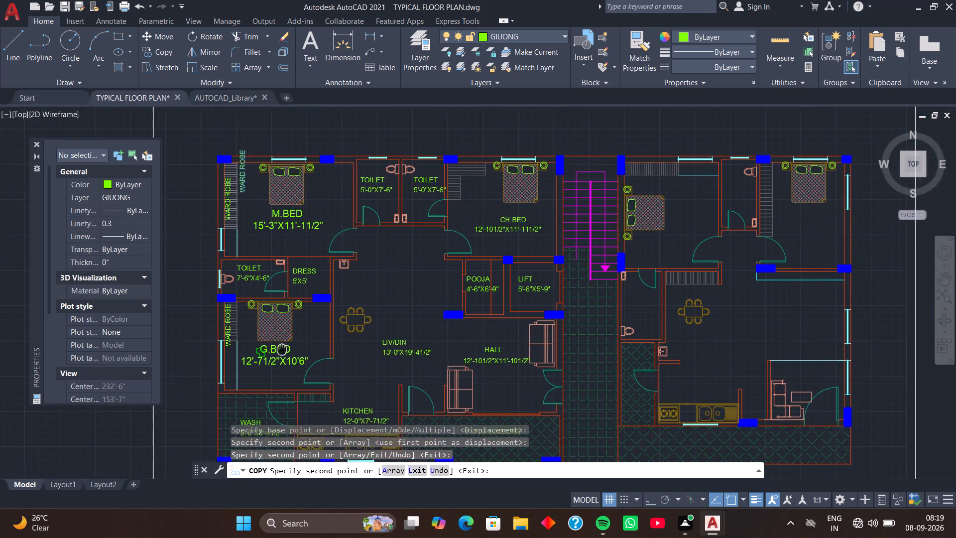
middle_drag(278, 347, 277, 347)
scroll(449, 257, up, 2)
middle_drag(458, 211, 432, 351)
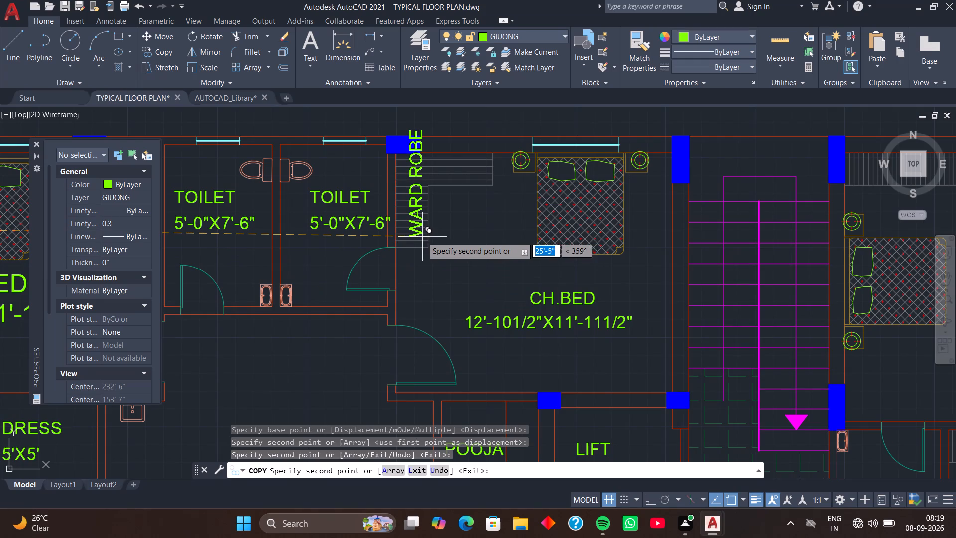
click(419, 240)
Place a vertical WARD ROBE copy on the wardrobe of the unlabelled flat's corner bedroom, next to its attached toilet.
scroll(447, 240, down, 2)
middle_drag(439, 297, 439, 281)
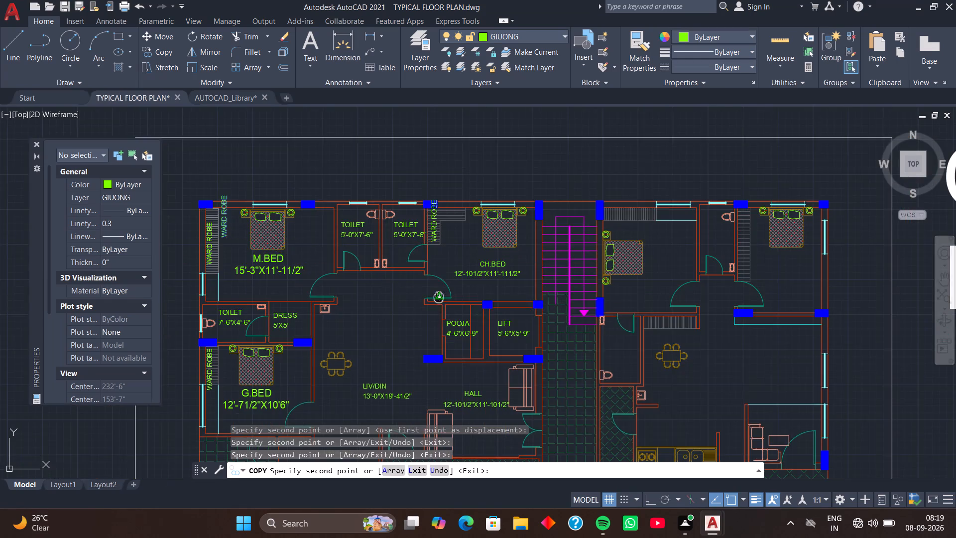
middle_drag(439, 281, 465, 157)
middle_drag(404, 289, 423, 236)
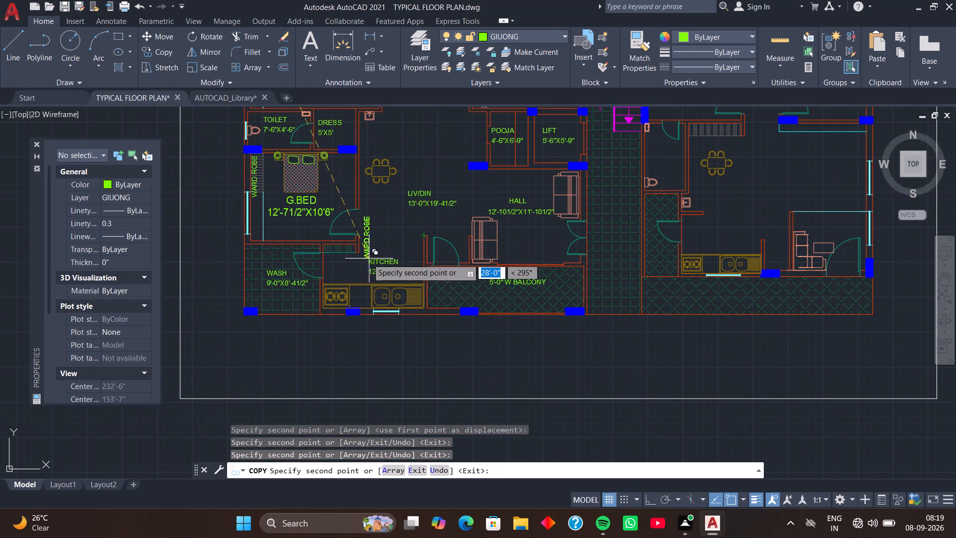
scroll(364, 259, up, 2)
scroll(310, 256, up, 2)
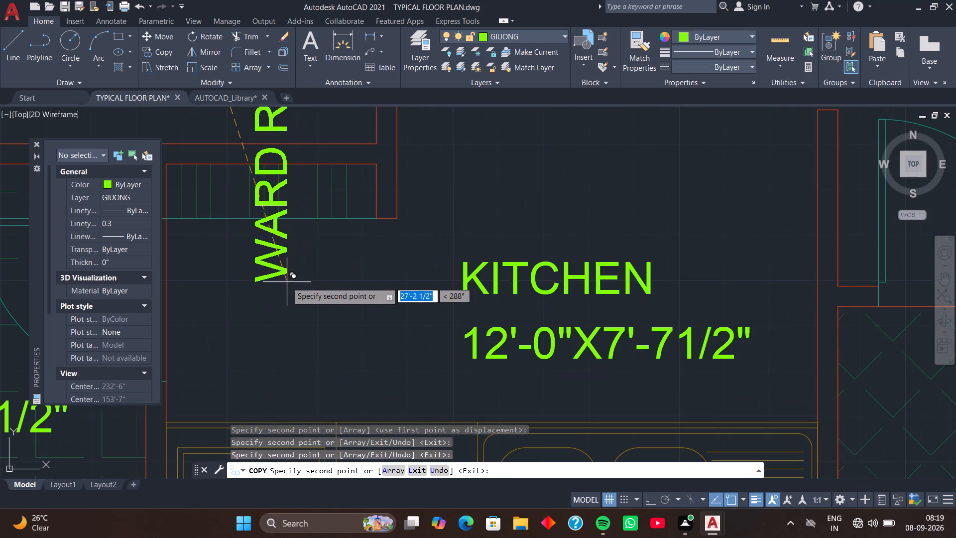
scroll(475, 250, down, 5)
middle_drag(487, 256, 256, 273)
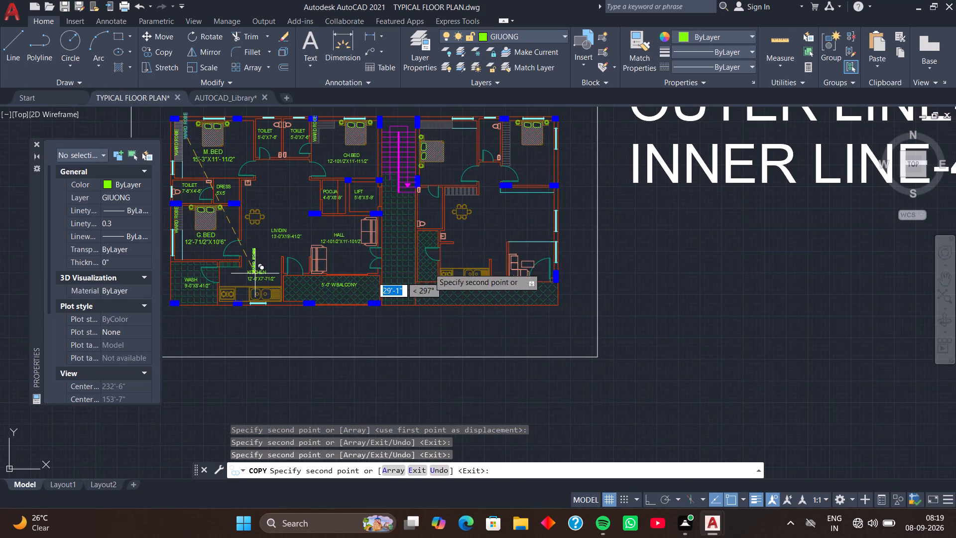
middle_drag(512, 212, 469, 319)
scroll(474, 284, up, 3)
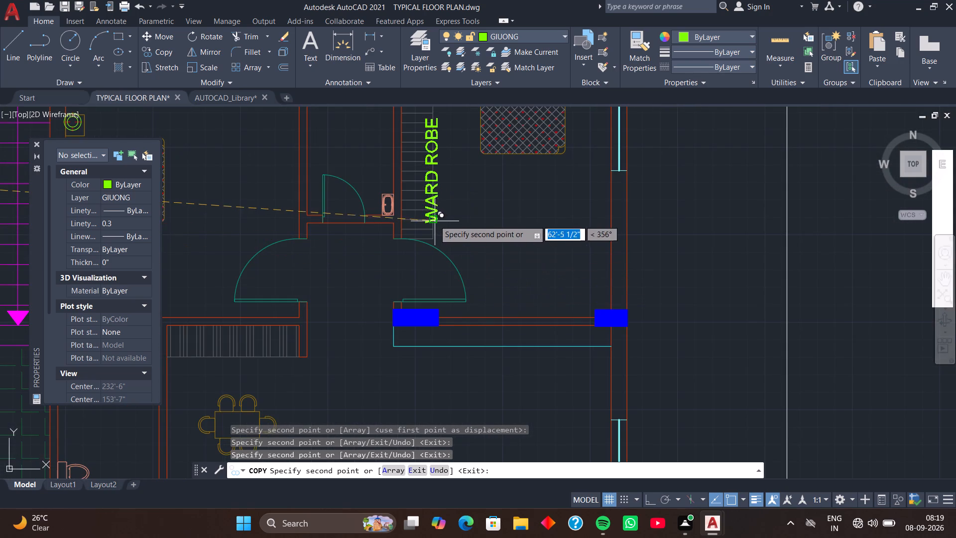
click(426, 211)
Place a WARD ROBE copy in the open floor of the bedroom beside the staircase, and end the copying.
scroll(384, 246, down, 3)
middle_drag(331, 263, 372, 260)
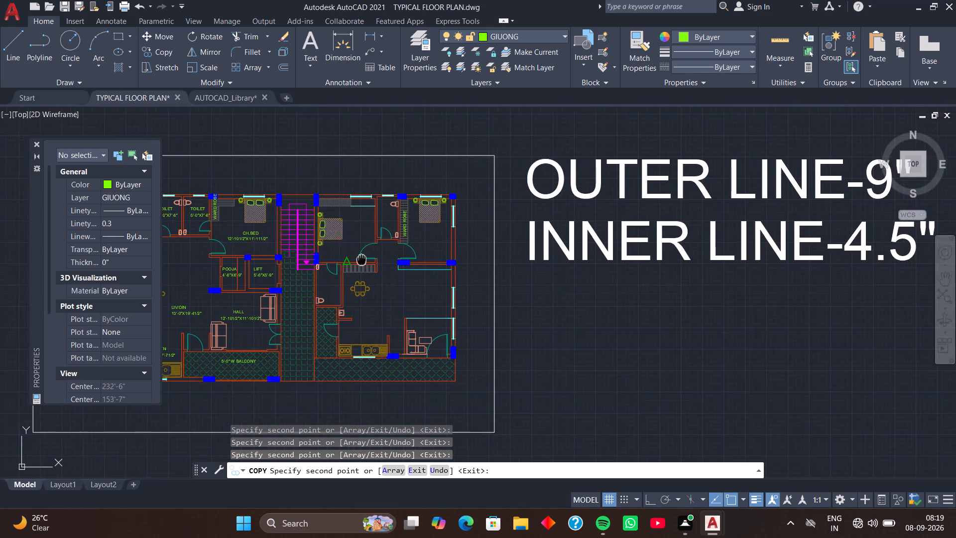
middle_drag(372, 260, 382, 260)
scroll(372, 261, up, 2)
middle_drag(374, 256, 362, 332)
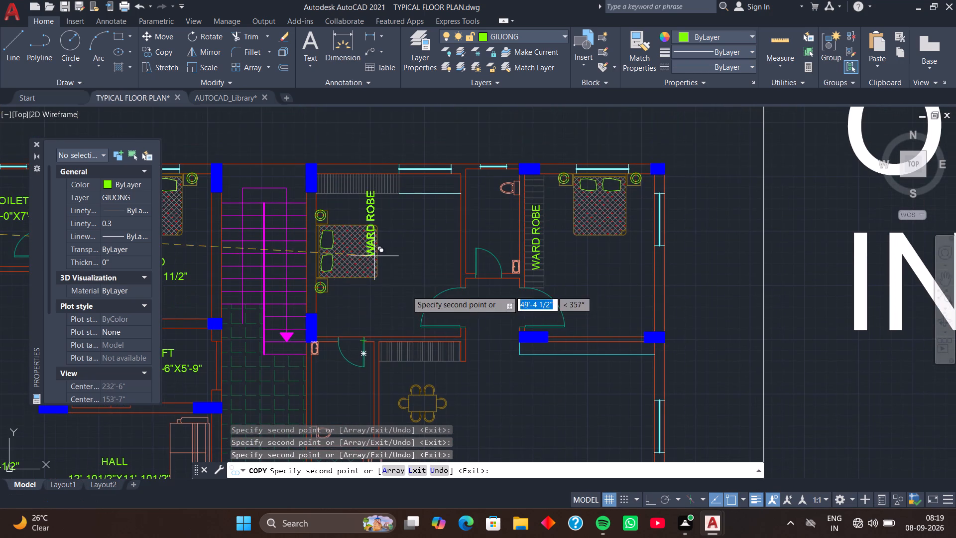
click(410, 267)
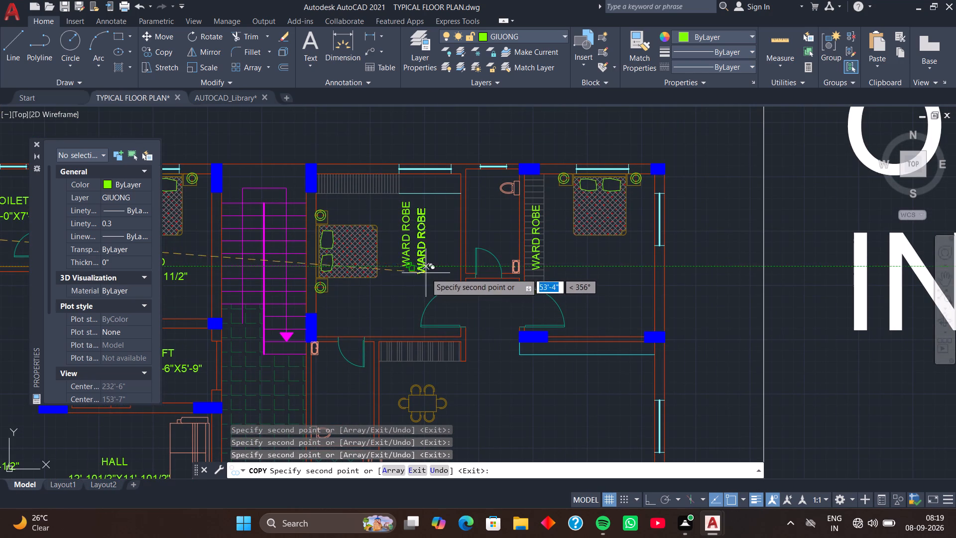
key(space)
Set the rotation of the WARD ROBE text in the bedroom beside the staircase to 0.
click(408, 252)
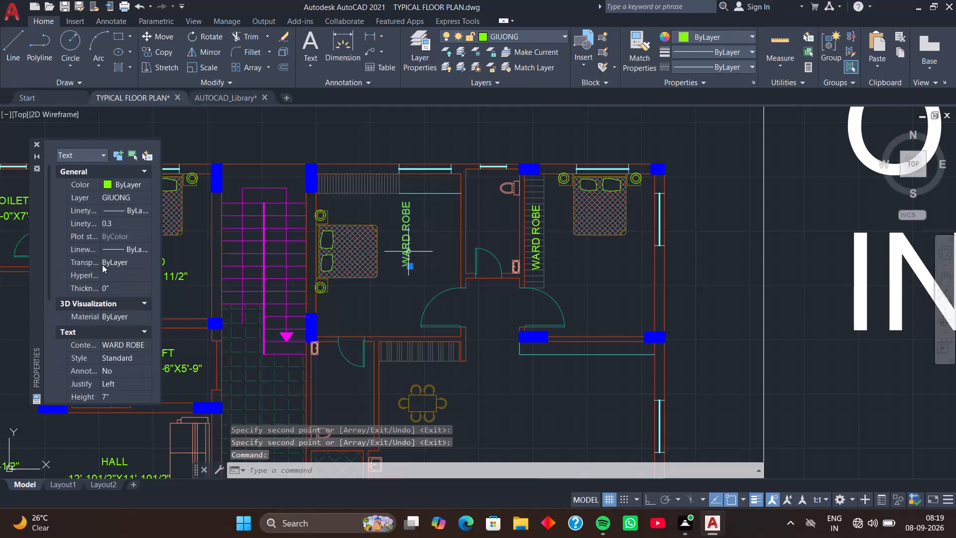
scroll(102, 265, down, 3)
click(126, 223)
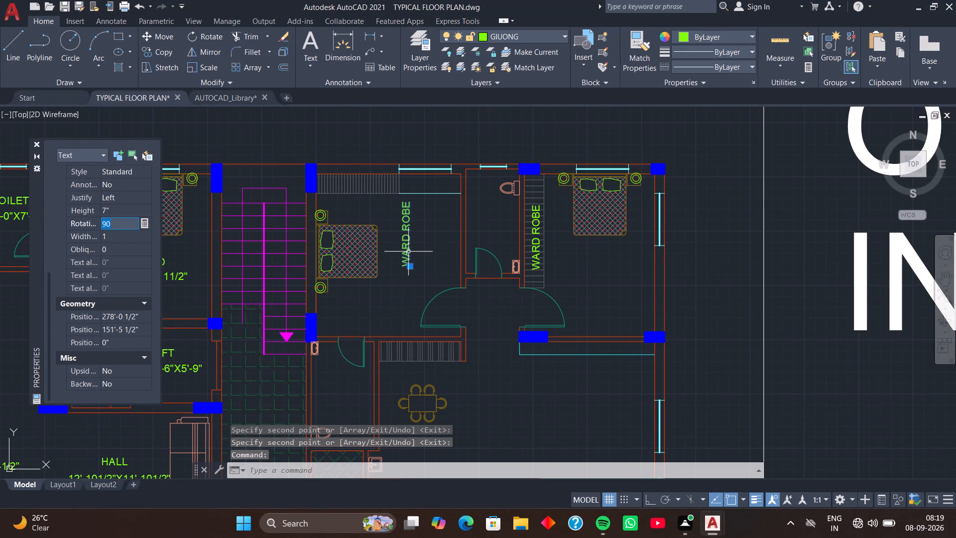
key(0)
key(Return)
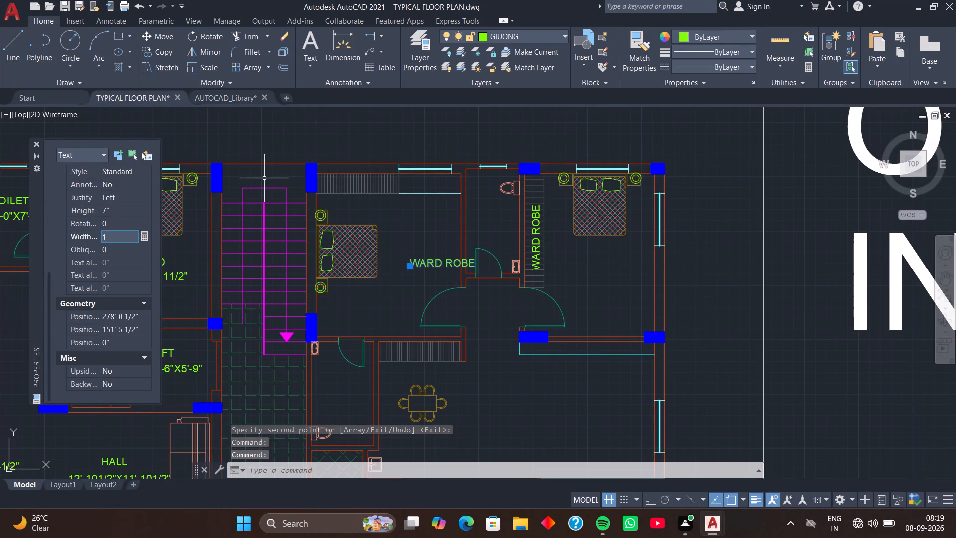
Move the horizontal WARD ROBE text onto the wardrobe along the outer wall of the bedroom beside the staircase.
scroll(447, 284, up, 2)
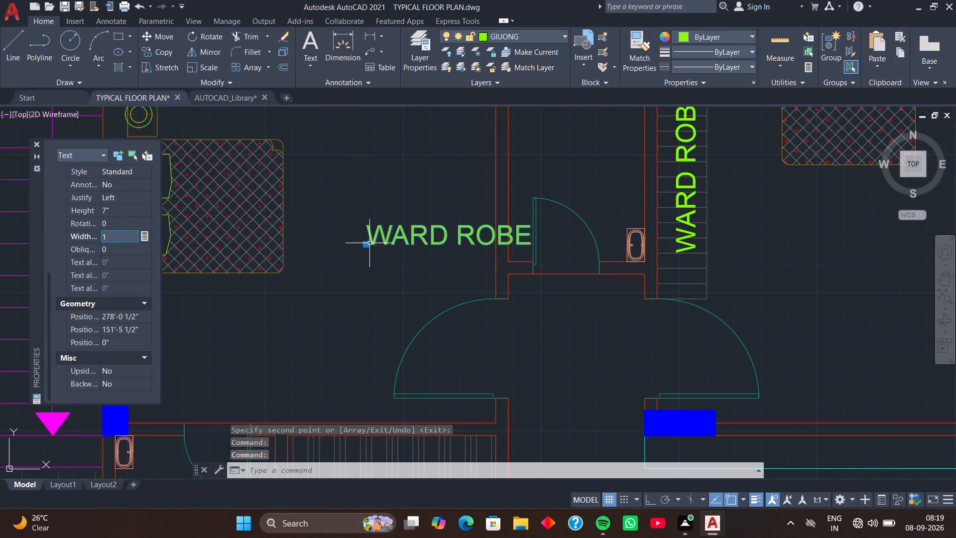
click(366, 243)
scroll(342, 198, down, 2)
middle_drag(319, 173, 366, 240)
scroll(348, 215, up, 1)
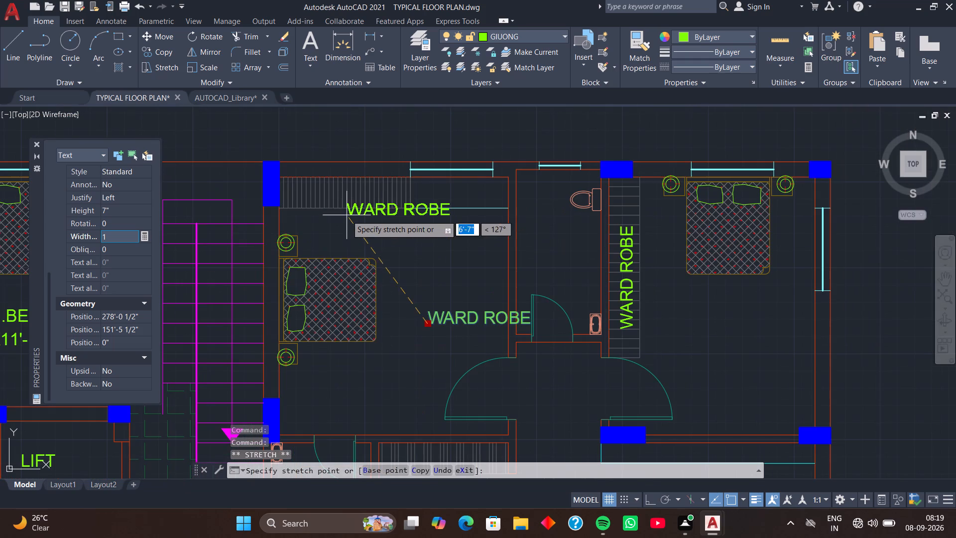
click(292, 192)
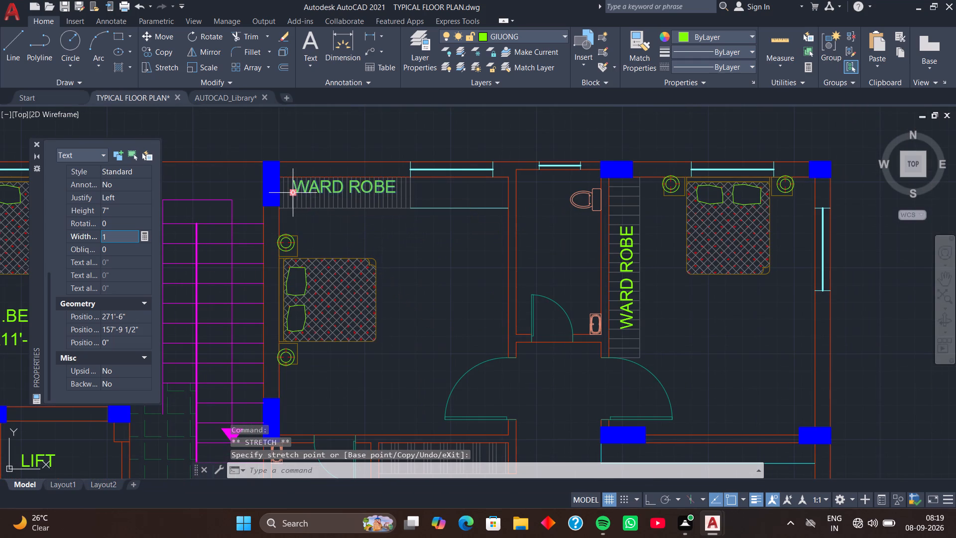
Copy the horizontal WARD ROBE text onto the hatched cabinet by the dining table in the unlabelled flat.
key(c)
key(o)
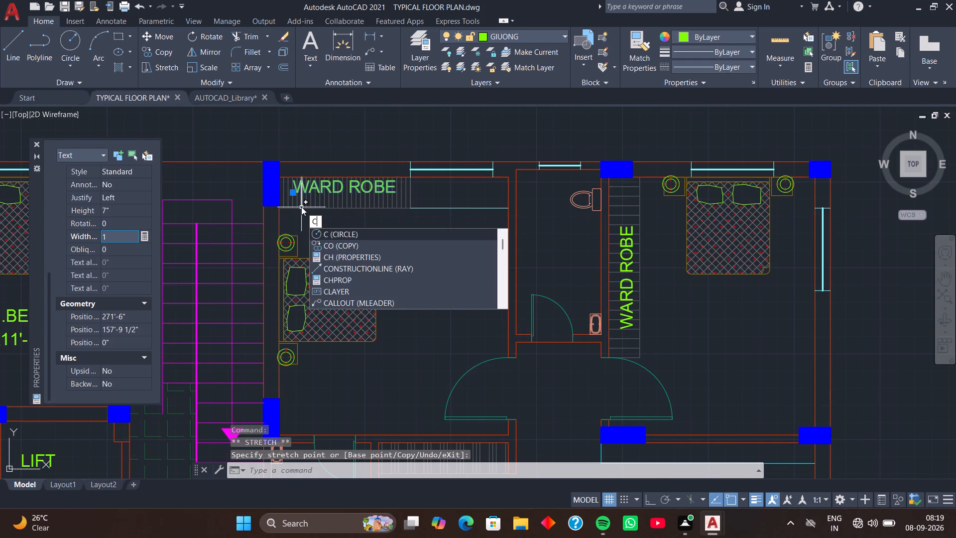
key(space)
click(290, 194)
scroll(333, 252, down, 1)
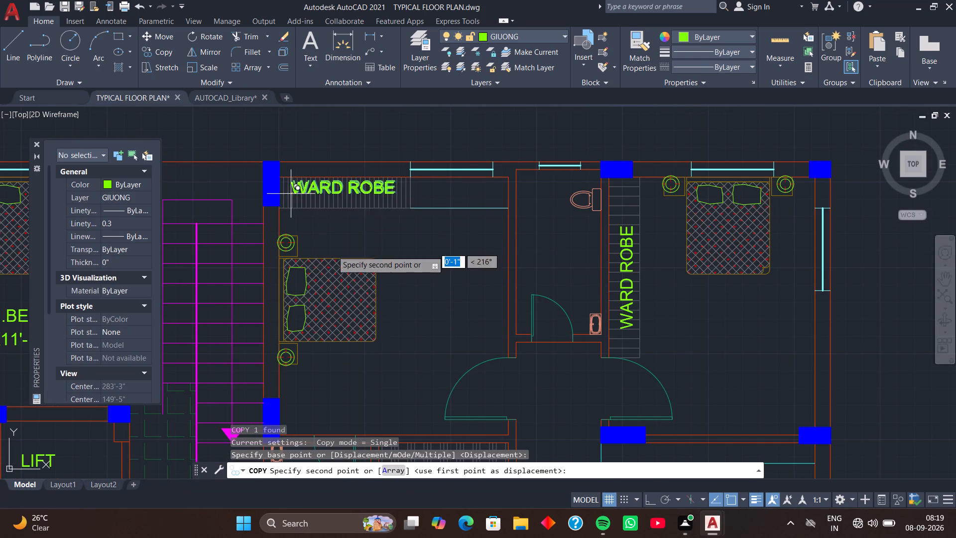
middle_drag(340, 341, 340, 186)
scroll(352, 241, up, 3)
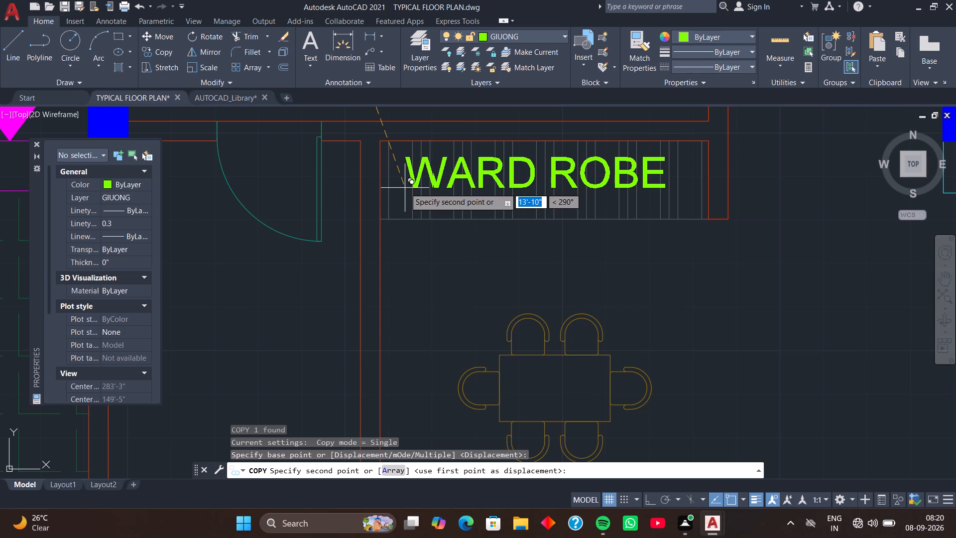
scroll(413, 187, down, 4)
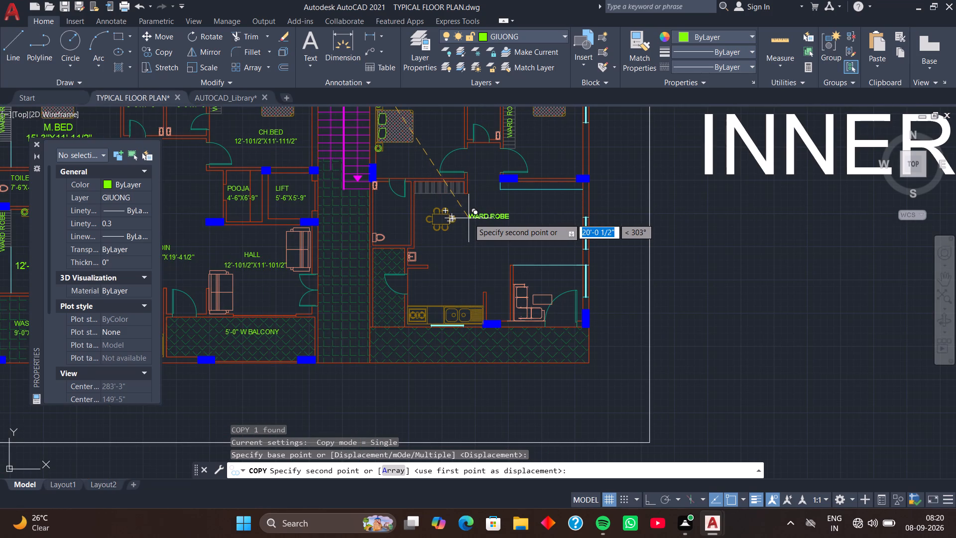
scroll(450, 207, up, 2)
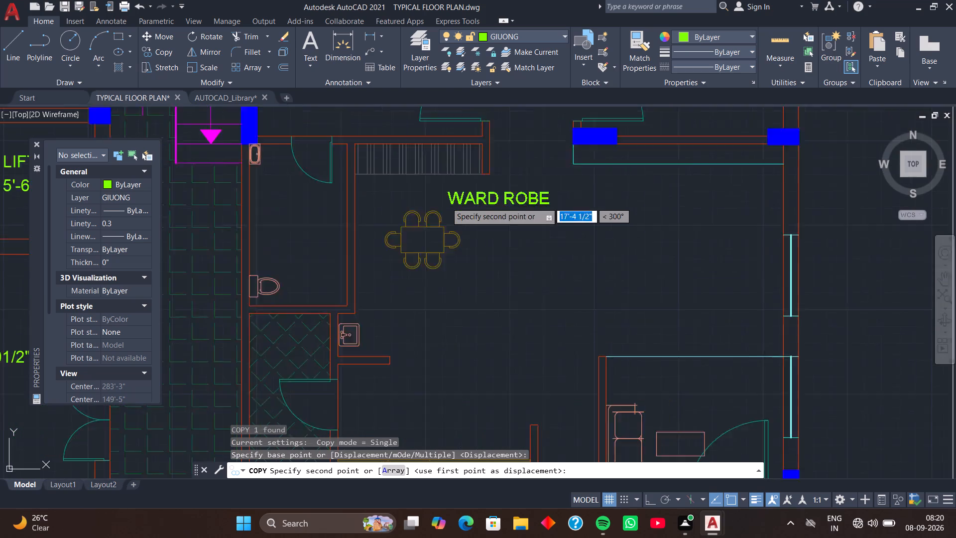
scroll(446, 202, up, 1)
click(325, 139)
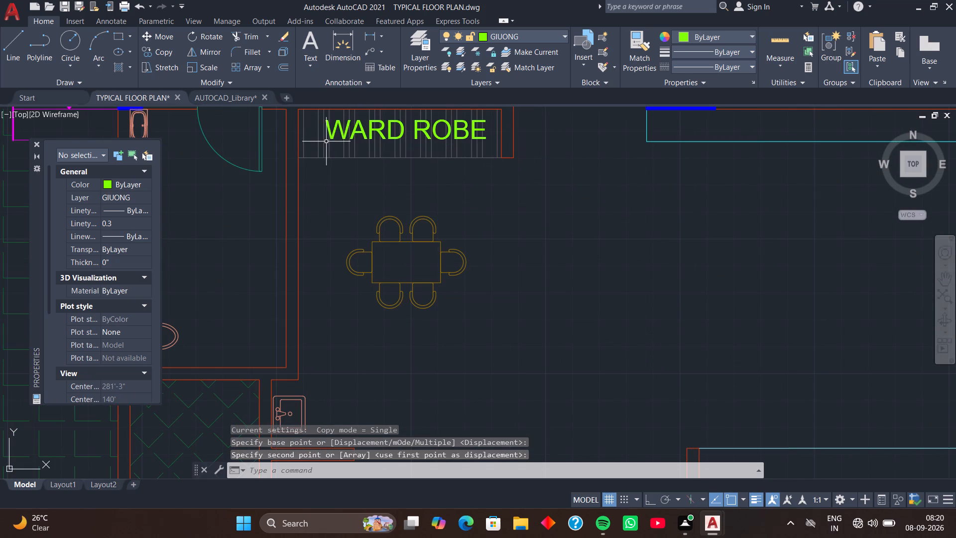
Change the copied text on the cabinet by the dining table to CROCKERY.
double_click(346, 126)
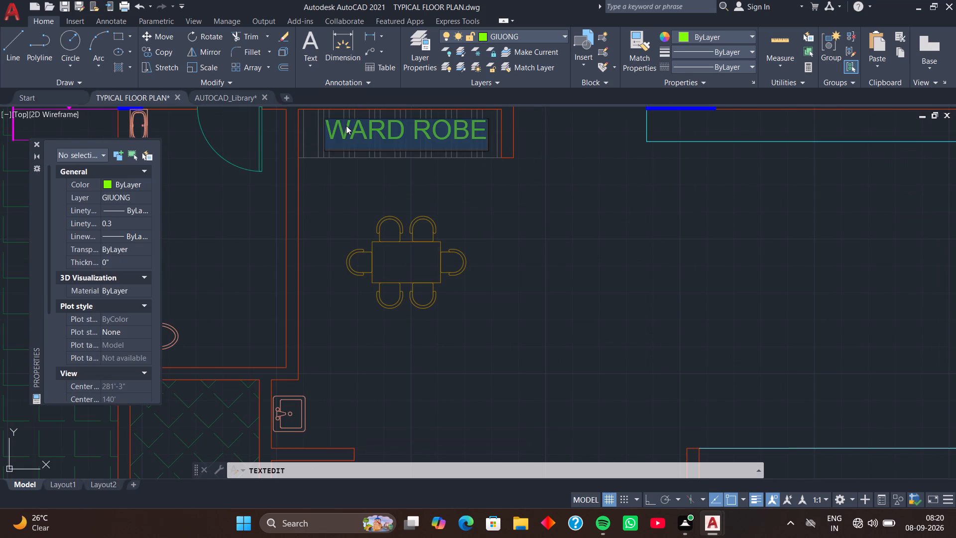
text(CROC)
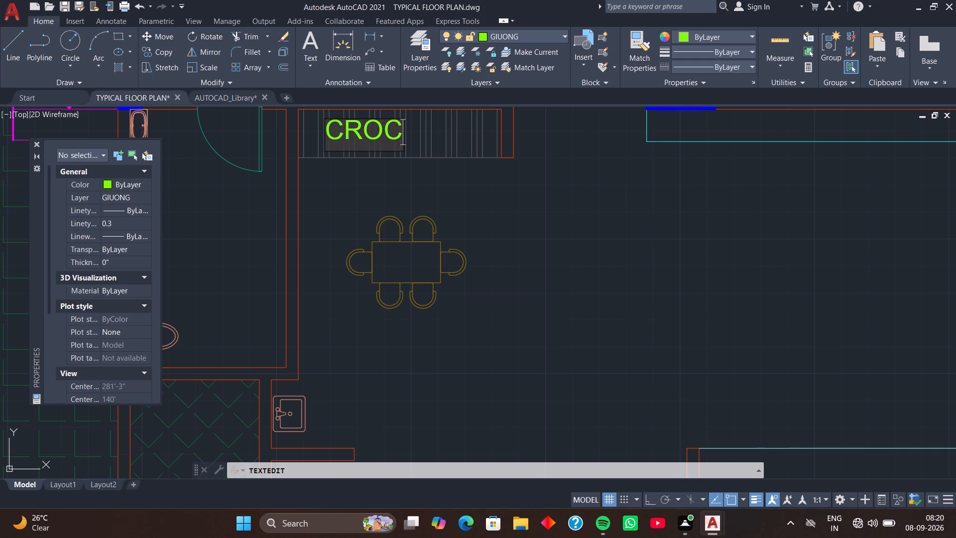
text(KE)
text(RY)
key(Return)
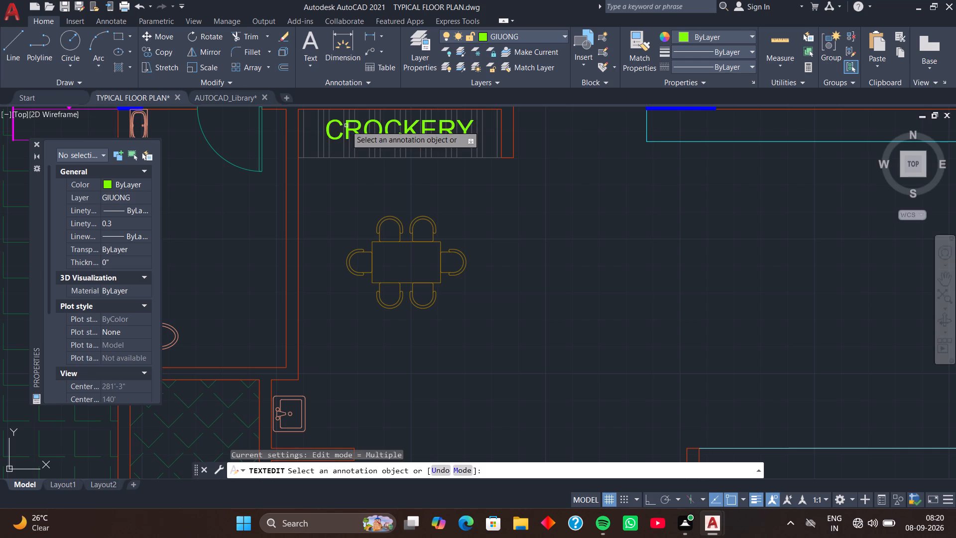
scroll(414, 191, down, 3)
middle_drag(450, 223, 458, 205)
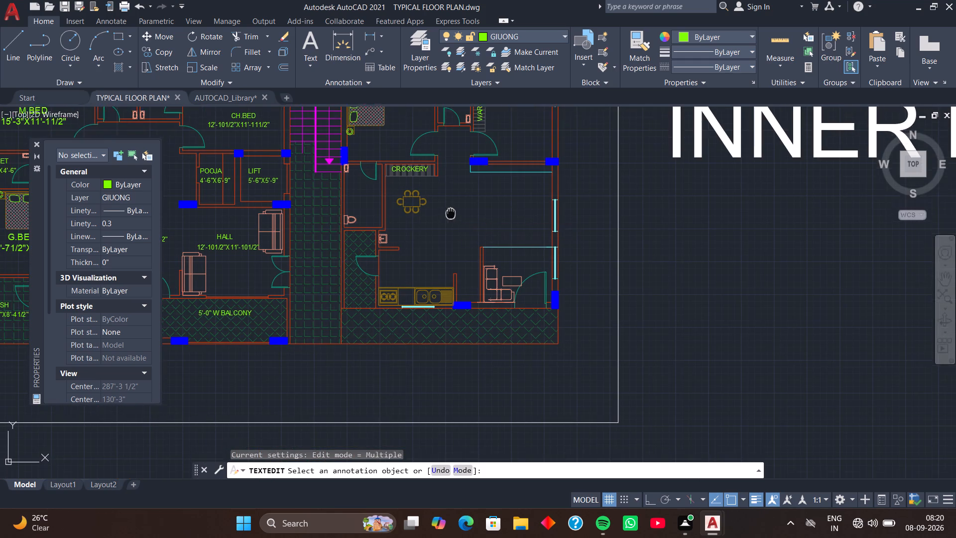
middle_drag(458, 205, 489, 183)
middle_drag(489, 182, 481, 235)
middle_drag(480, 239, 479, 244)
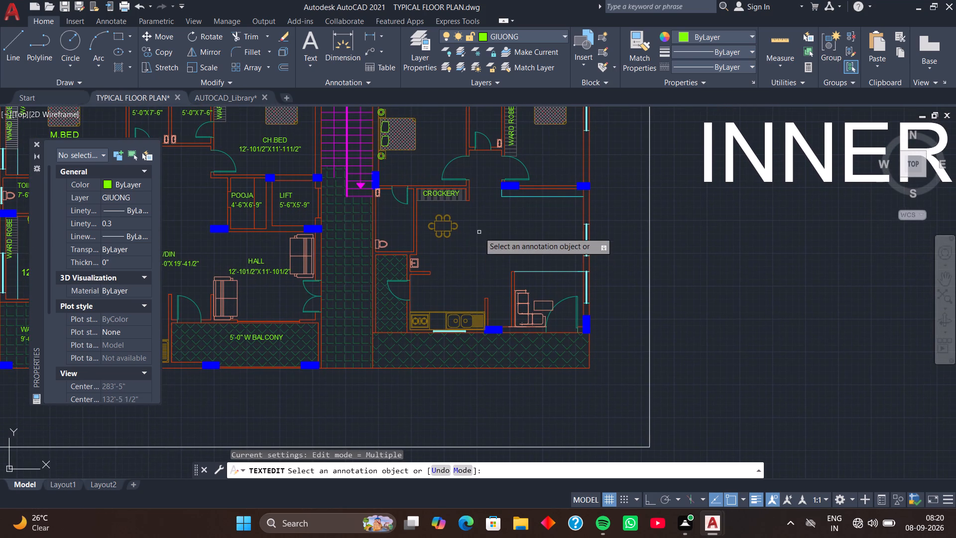
Set the height of the vertical WARD ROBE text in the G.BED room to 5".
middle_drag(479, 232, 471, 296)
middle_drag(471, 296, 508, 249)
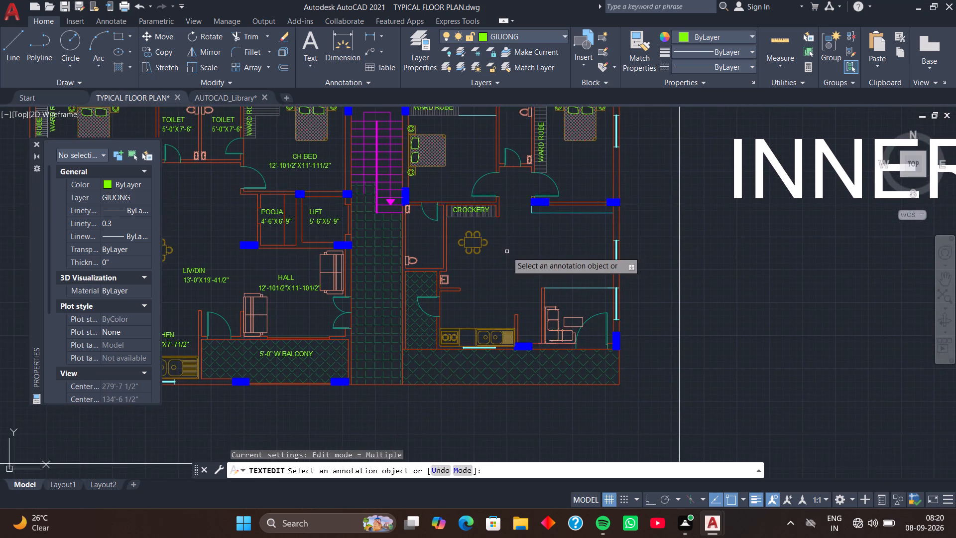
middle_drag(507, 252, 590, 219)
middle_drag(307, 275, 460, 246)
middle_drag(372, 245, 410, 247)
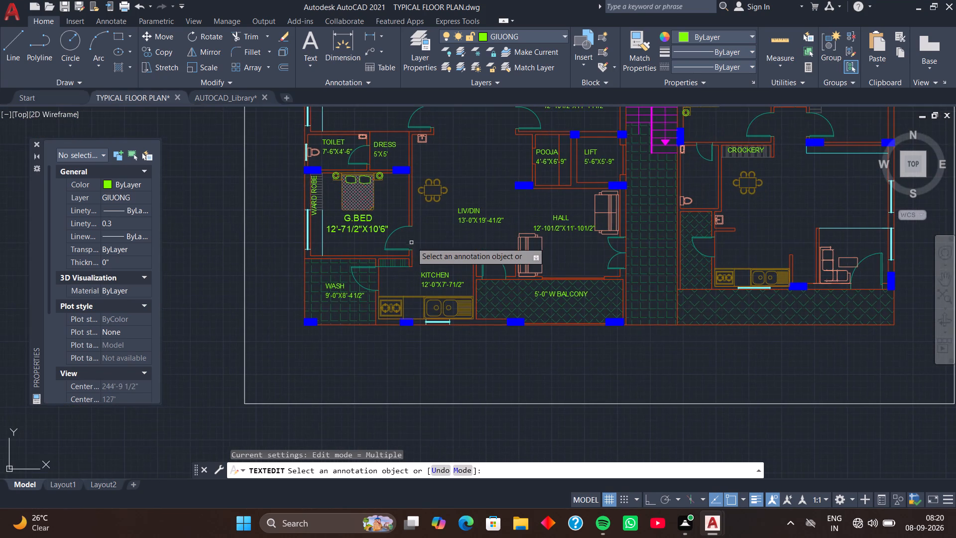
scroll(411, 240, up, 1)
scroll(411, 240, down, 1)
middle_drag(435, 240, 464, 235)
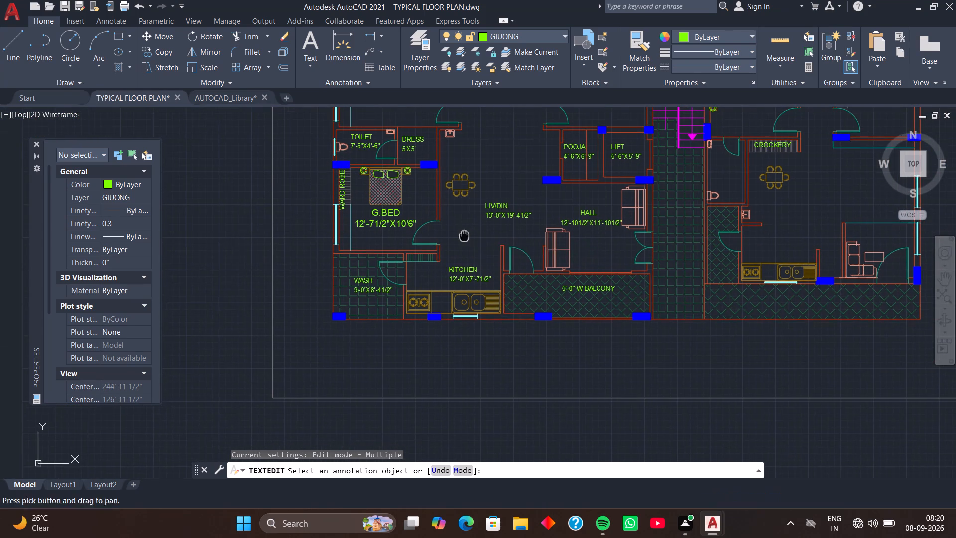
scroll(461, 235, up, 1)
key(space)
middle_drag(336, 201, 345, 204)
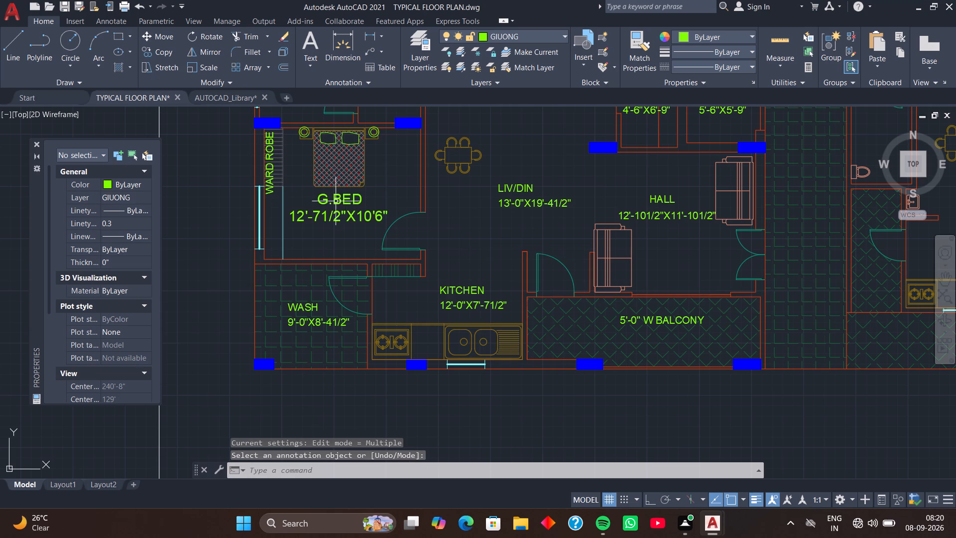
middle_drag(345, 204, 424, 243)
scroll(377, 220, up, 3)
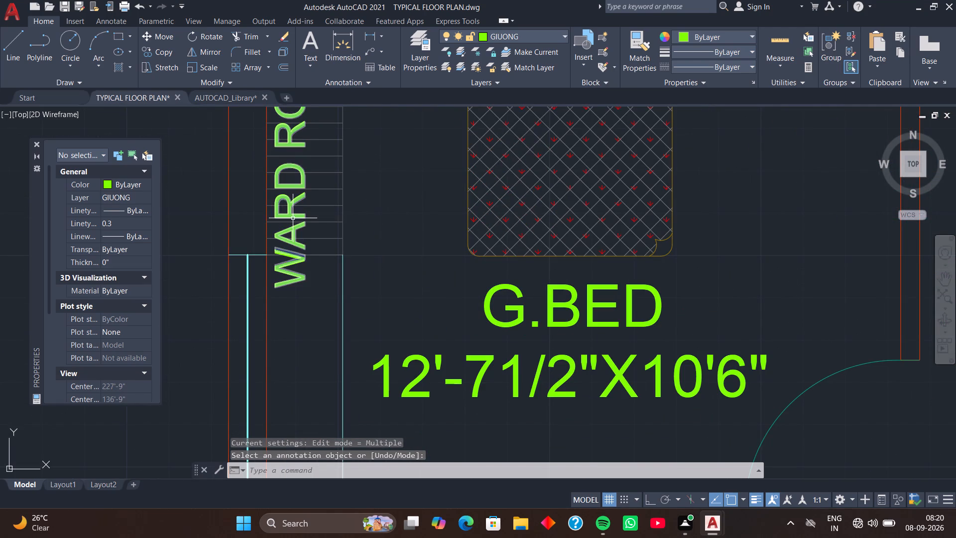
click(293, 218)
scroll(127, 274, down, 3)
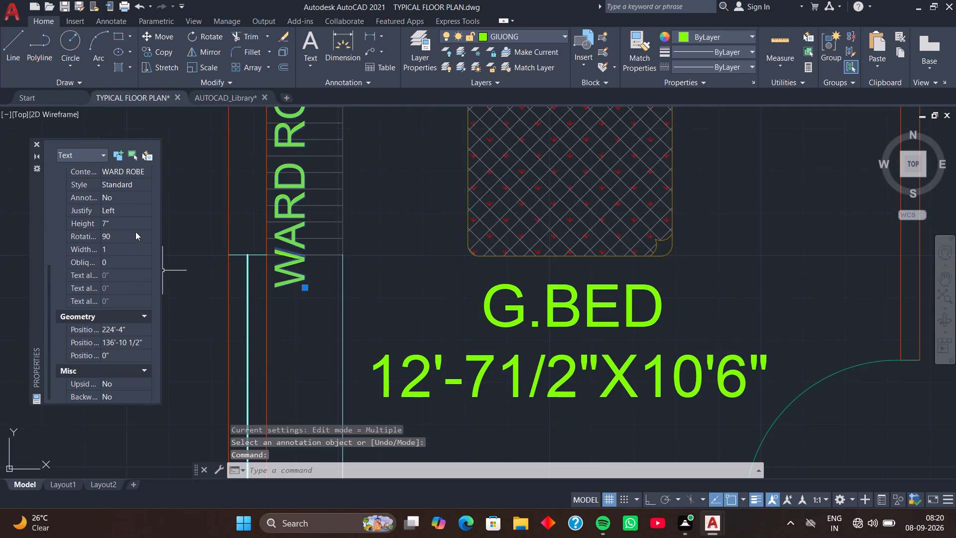
click(138, 220)
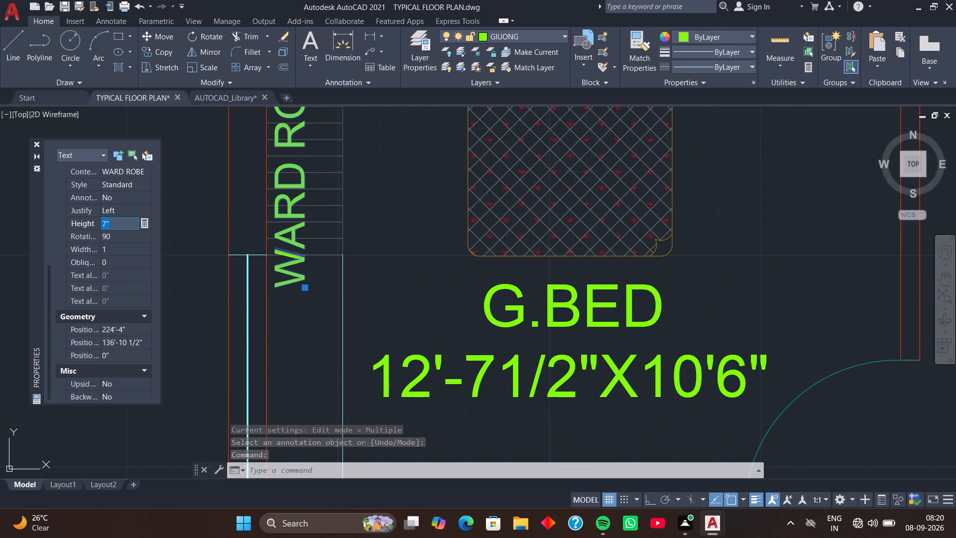
key(5)
key(Return)
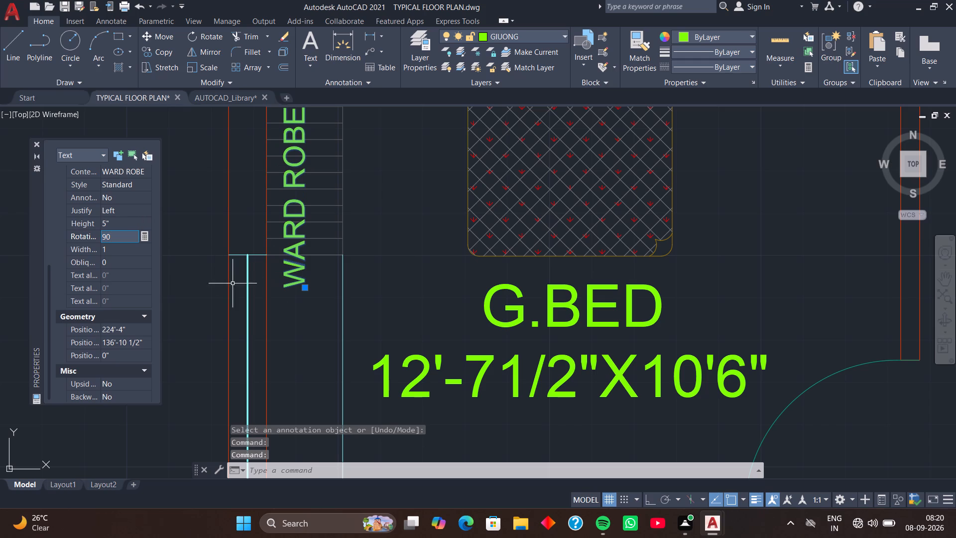
Reposition the resized WARD ROBE text in the G.BED room so it sits centred on the hatched wardrobe.
click(303, 288)
click(310, 246)
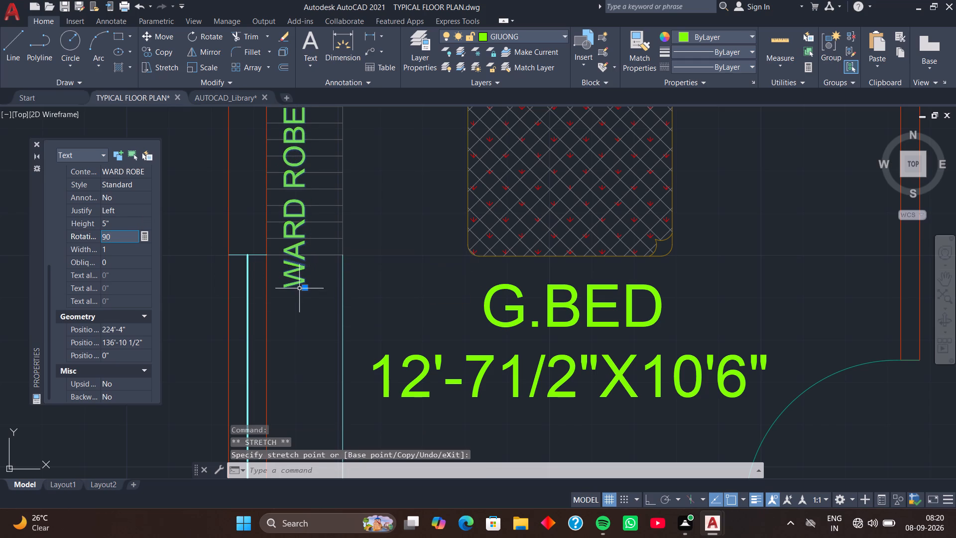
click(305, 287)
scroll(323, 230, up, 2)
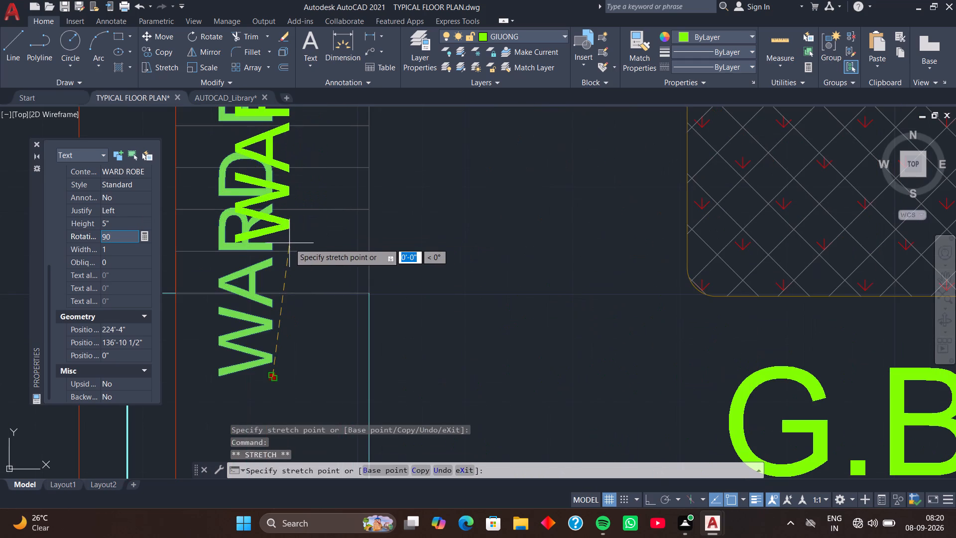
click(296, 245)
scroll(307, 236, down, 6)
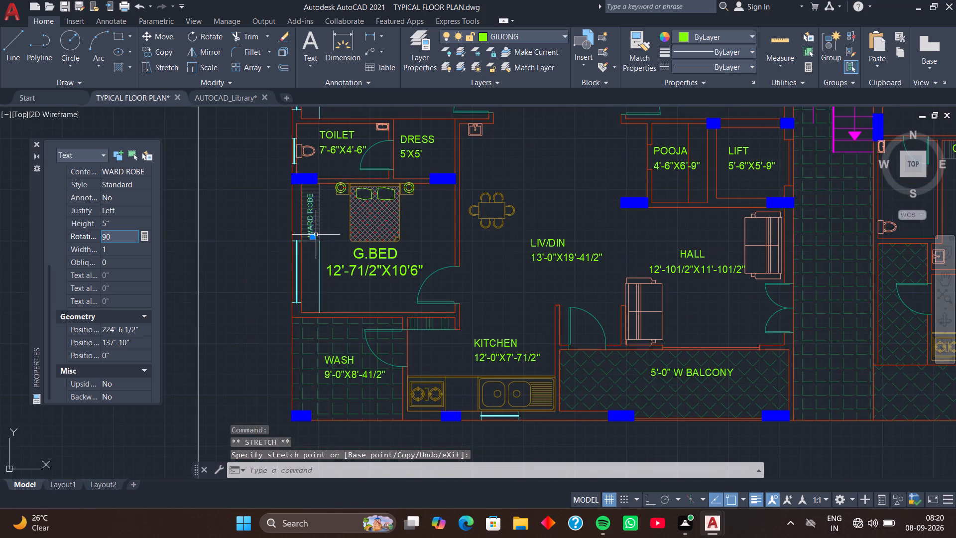
middle_drag(316, 235, 312, 262)
middle_drag(388, 207, 261, 354)
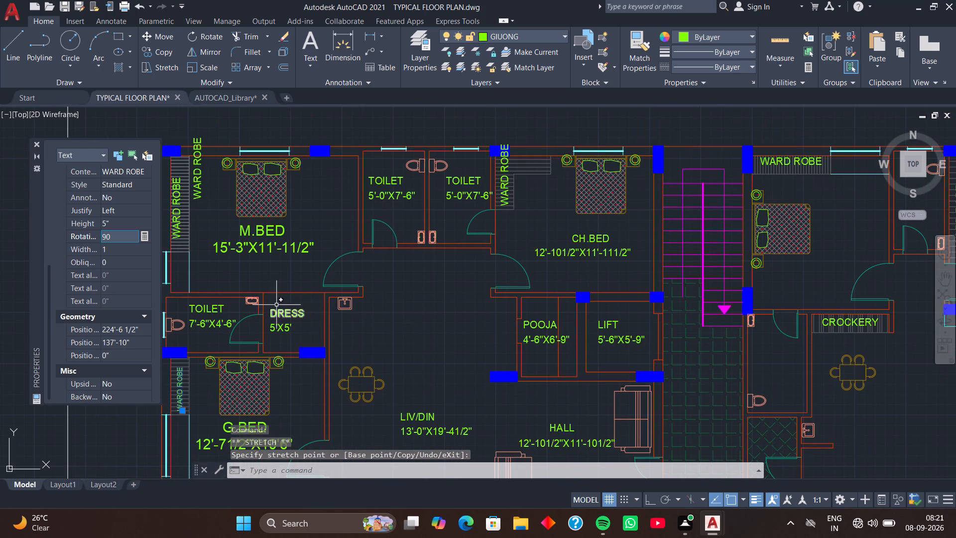
key(Escape)
Set the height of the vertical WARD ROBE text in the CH.BED room to 5".
scroll(498, 209, up, 2)
click(508, 191)
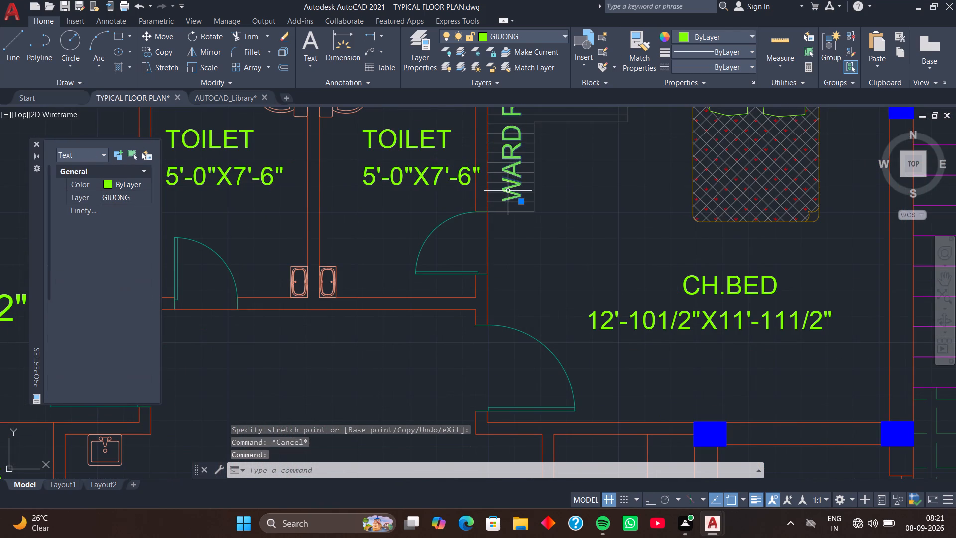
scroll(125, 255, down, 5)
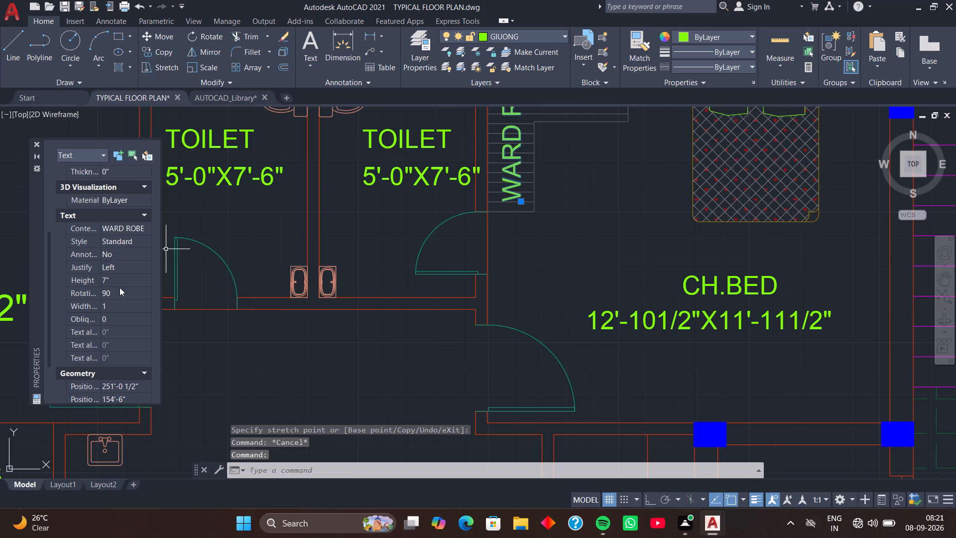
click(124, 283)
key(5)
key(Return)
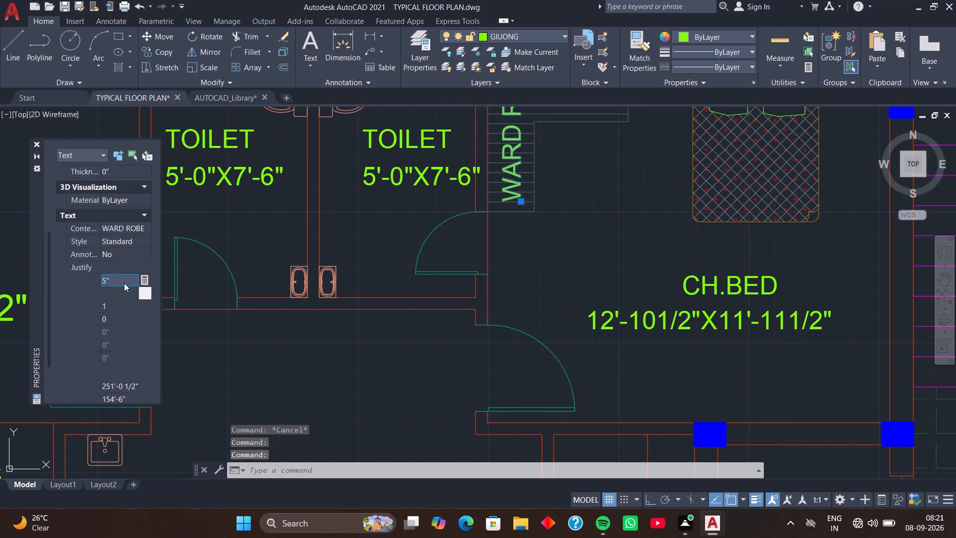
middle_drag(533, 236, 454, 328)
scroll(450, 321, up, 1)
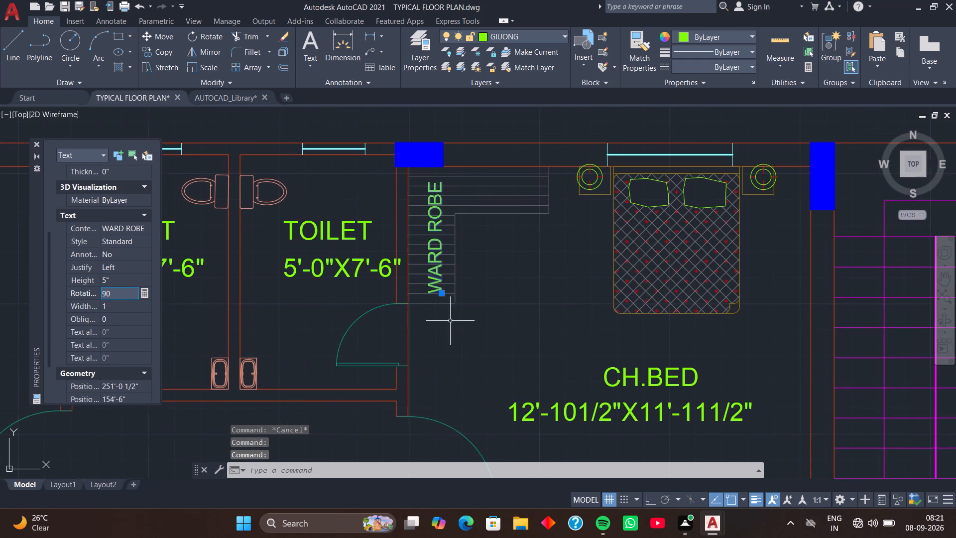
scroll(450, 320, up, 1)
scroll(451, 321, down, 2)
key(Escape)
Copy the KITCHEN text onto the small hatched cabinet between the kitchen and the G.BED room.
scroll(455, 324, down, 1)
middle_drag(460, 342, 451, 286)
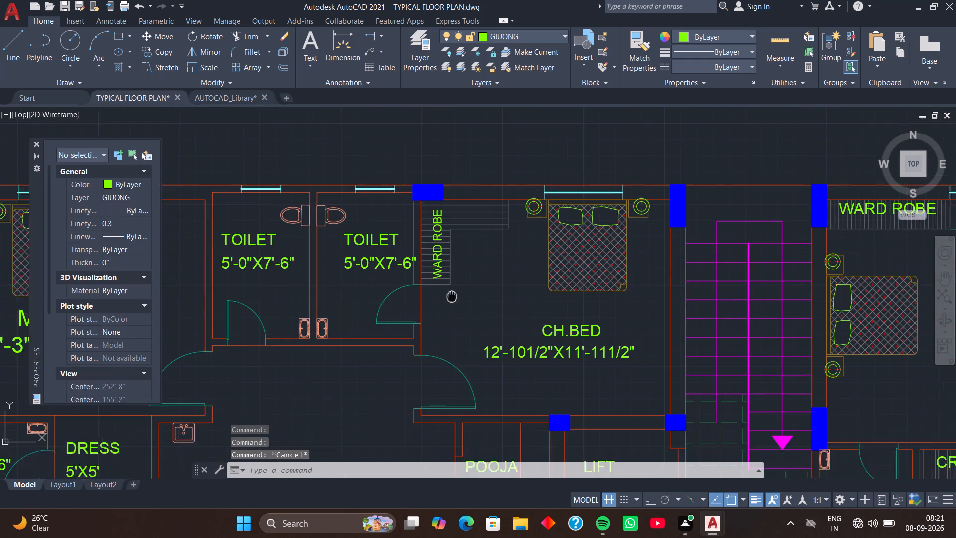
middle_drag(451, 286, 451, 212)
middle_drag(428, 308, 371, 248)
scroll(373, 250, down, 1)
scroll(385, 291, down, 1)
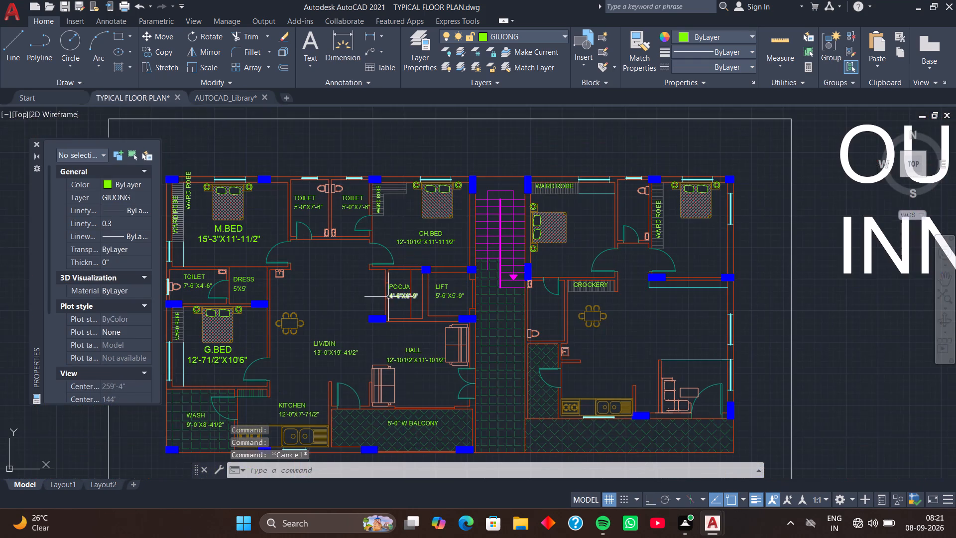
middle_drag(410, 353, 384, 288)
middle_drag(331, 305, 337, 304)
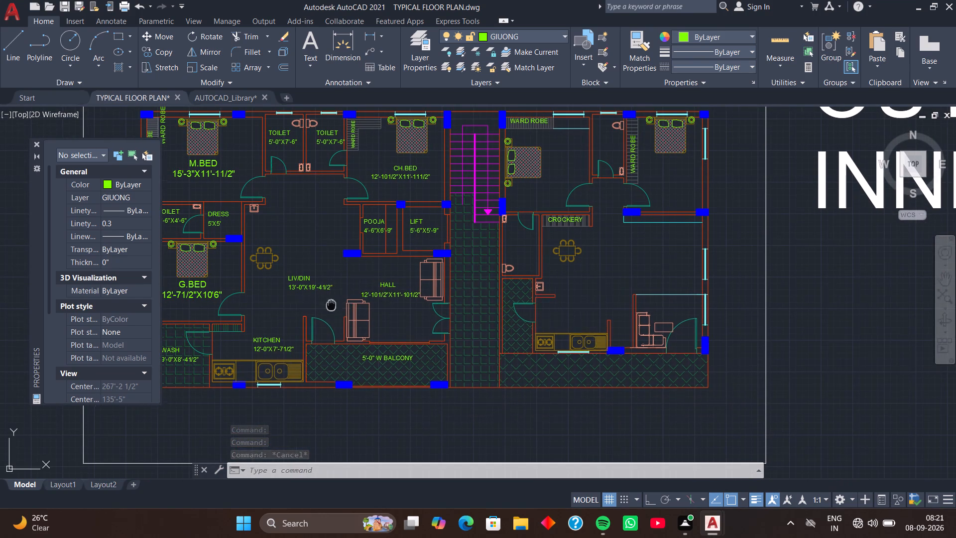
middle_drag(337, 304, 434, 278)
middle_drag(357, 295, 422, 270)
scroll(426, 291, up, 4)
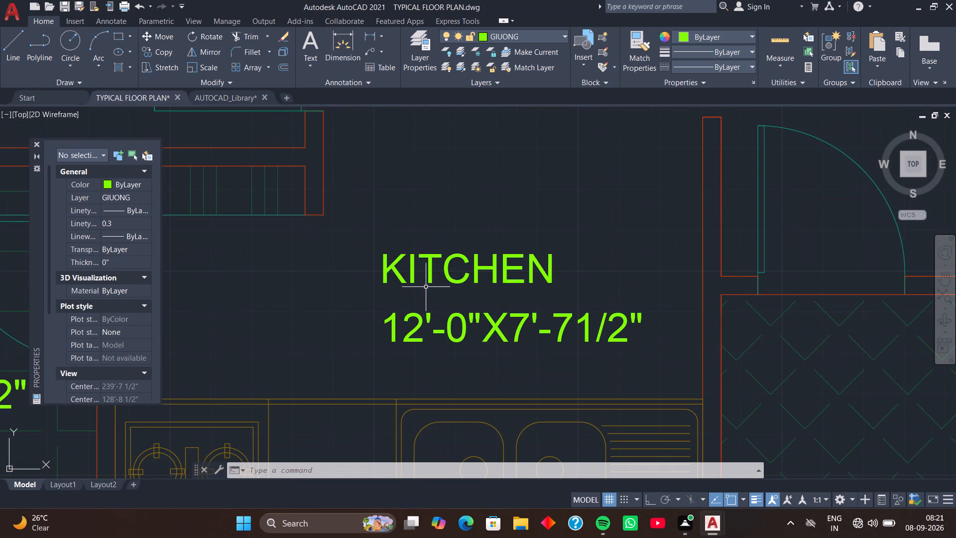
click(429, 275)
key(c)
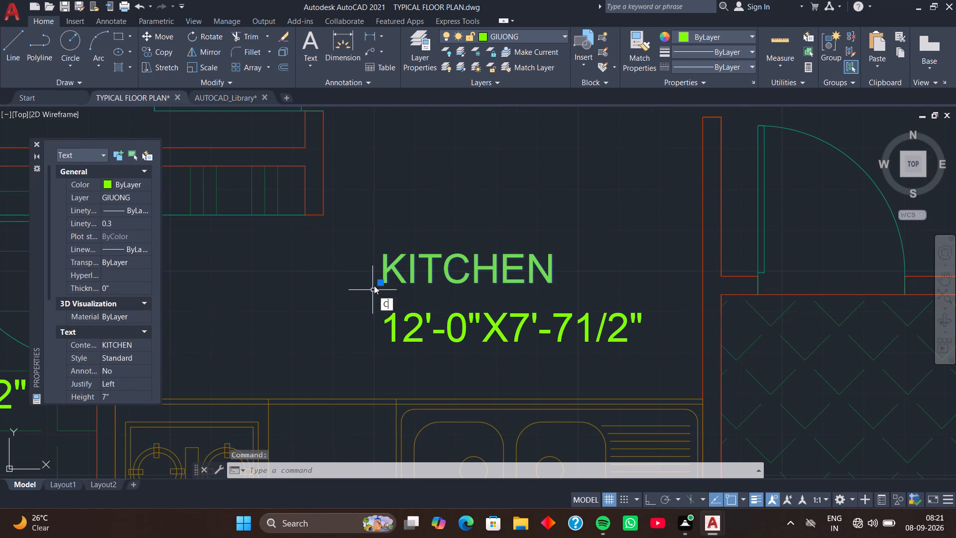
key(o)
key(space)
click(387, 281)
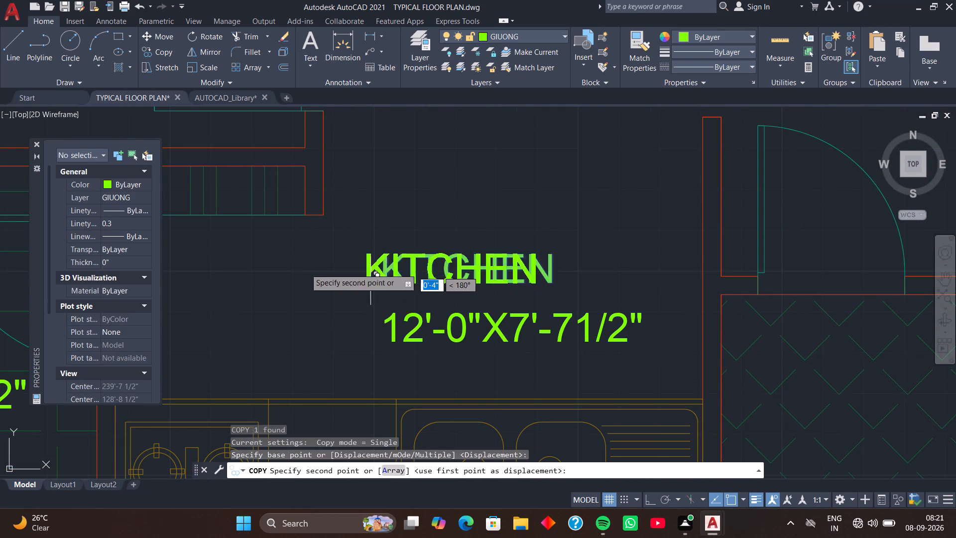
scroll(260, 253, down, 2)
middle_drag(254, 260, 375, 284)
scroll(325, 270, up, 2)
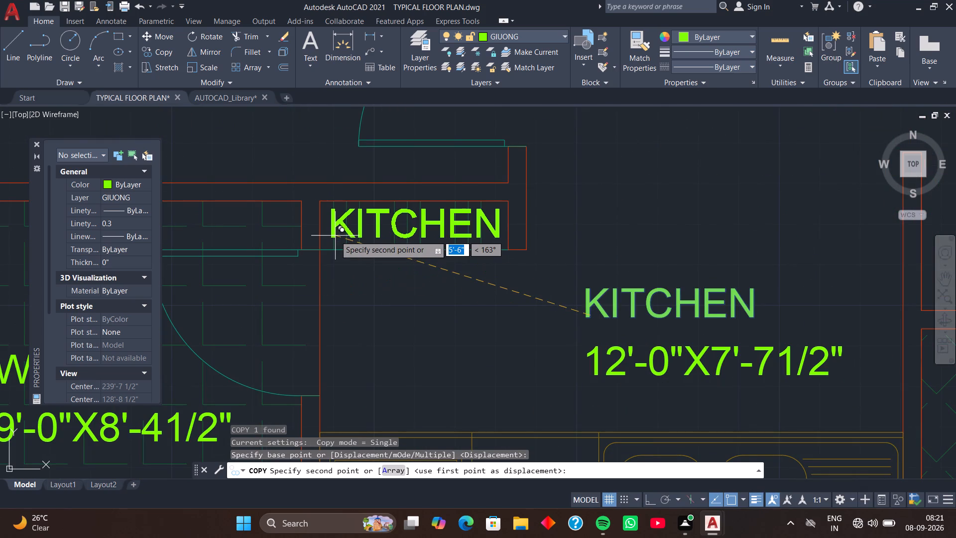
click(335, 236)
Change the copied KITCHEN text on the small hatched cabinet to SHELF.
double_click(334, 230)
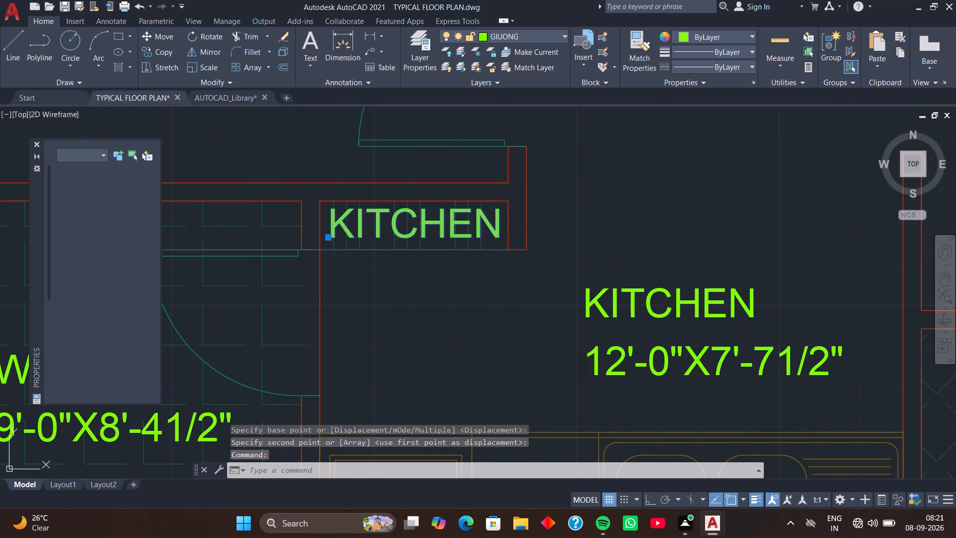
text(SH)
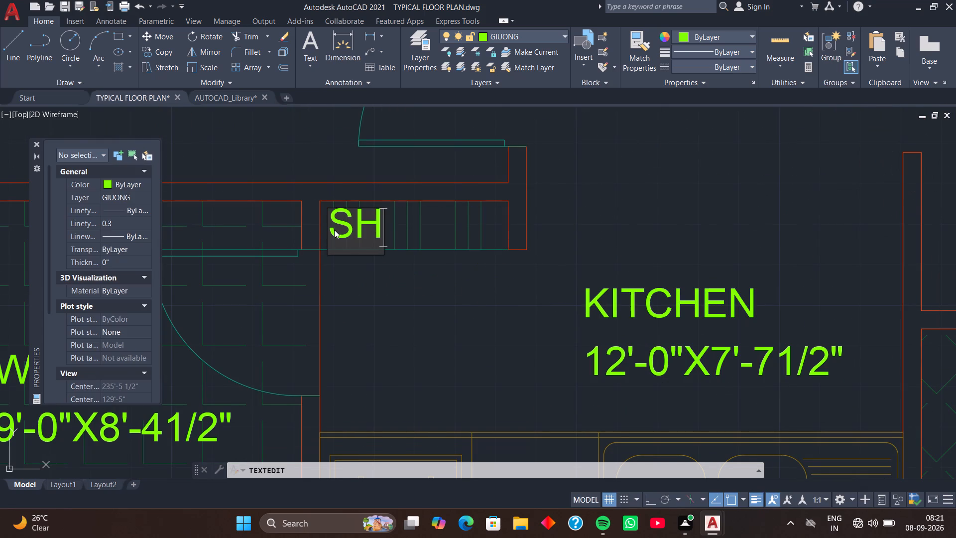
key(e)
key(l)
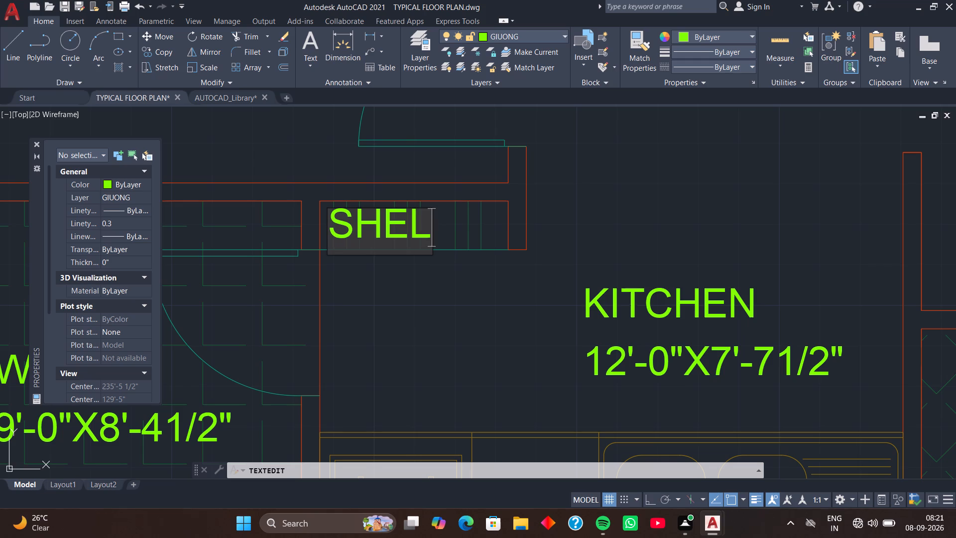
key(f)
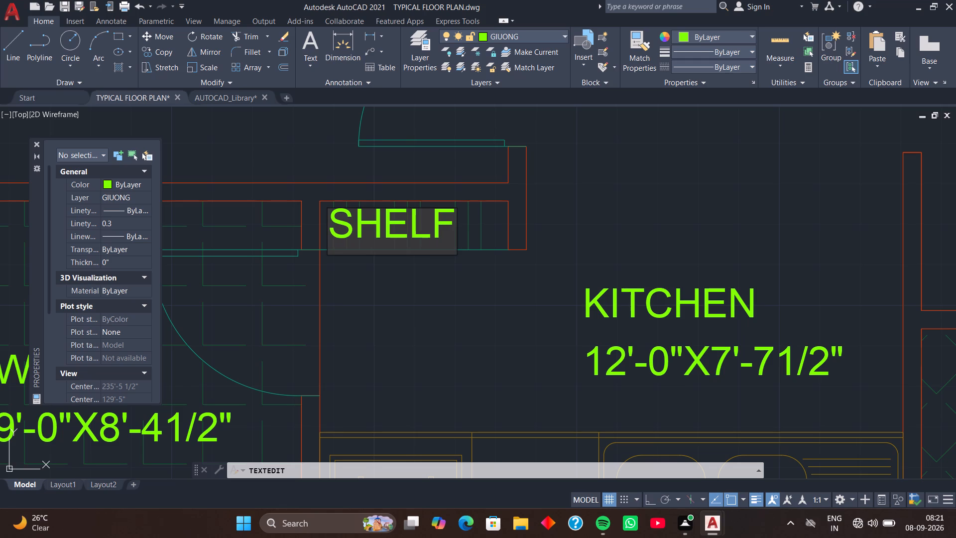
key(Return)
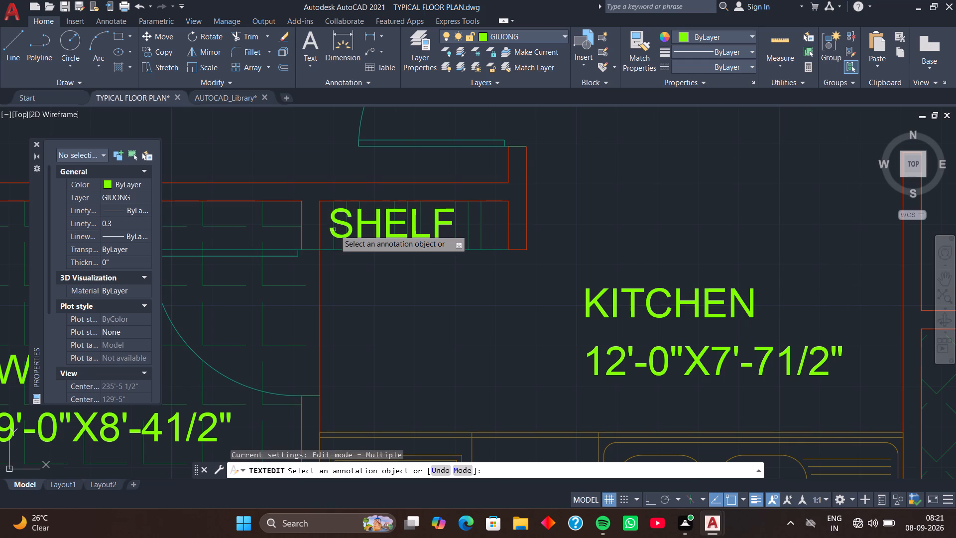
Copy the CH.BED label and its size text into the other flat's bedroom beside the staircase, below the wardrobe.
scroll(334, 230, up, 1)
scroll(532, 267, down, 4)
scroll(676, 277, down, 1)
middle_drag(667, 260, 445, 320)
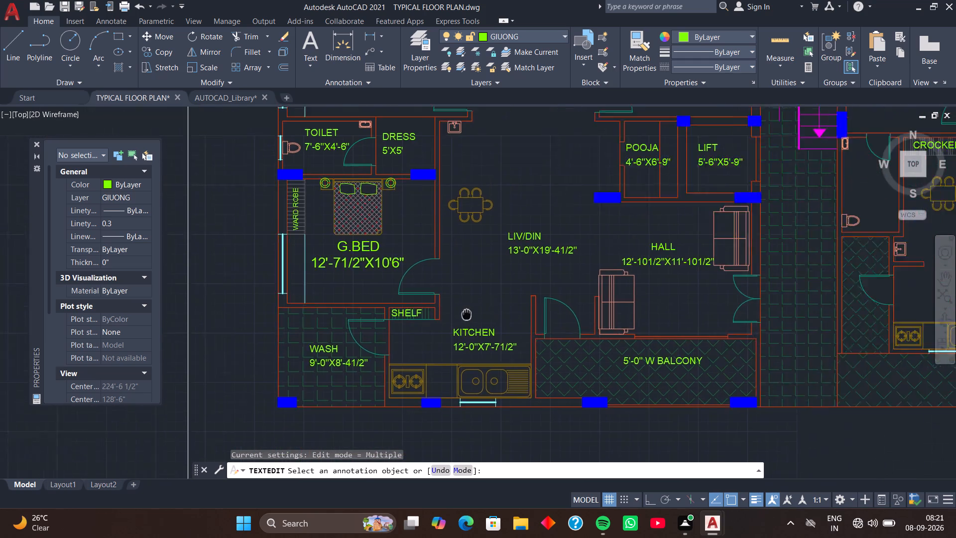
middle_drag(445, 320, 386, 342)
middle_drag(456, 279, 360, 348)
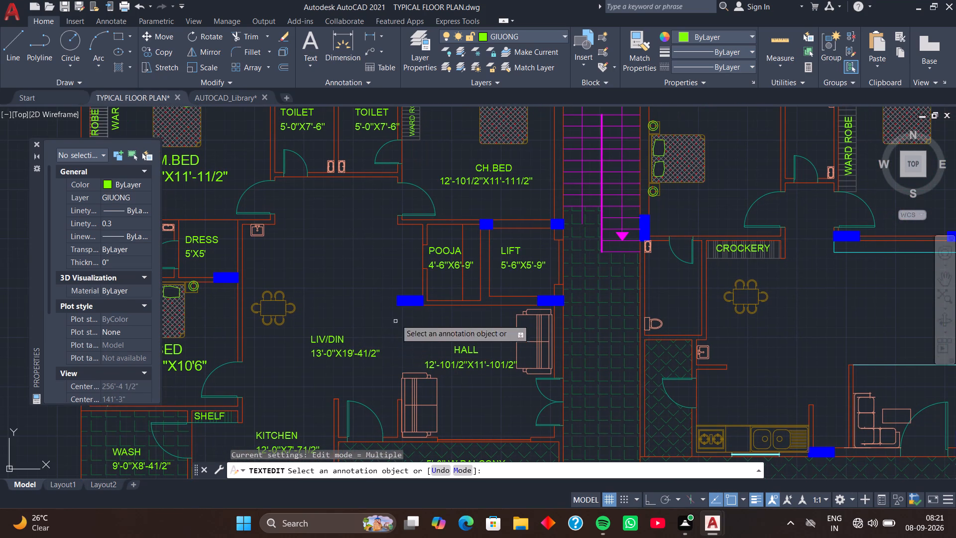
middle_drag(408, 289, 217, 393)
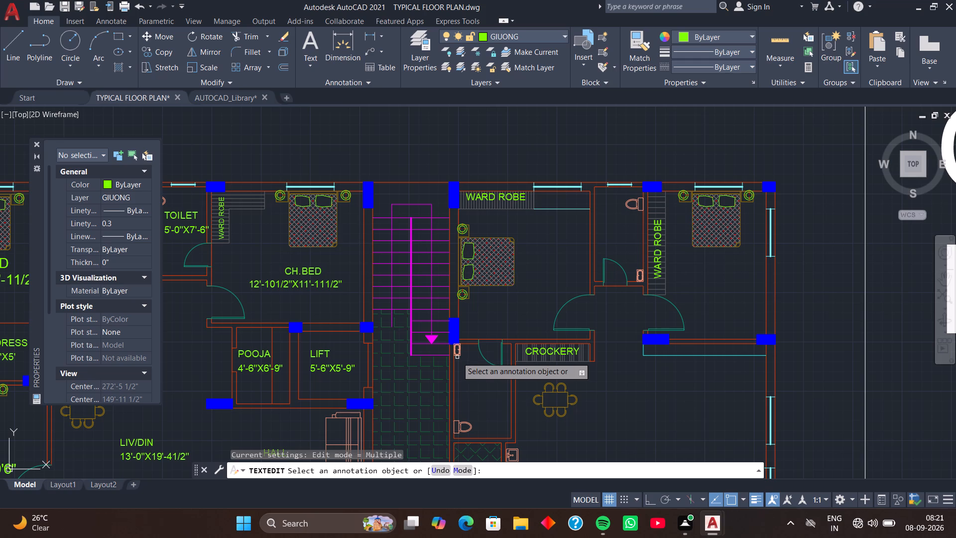
key(space)
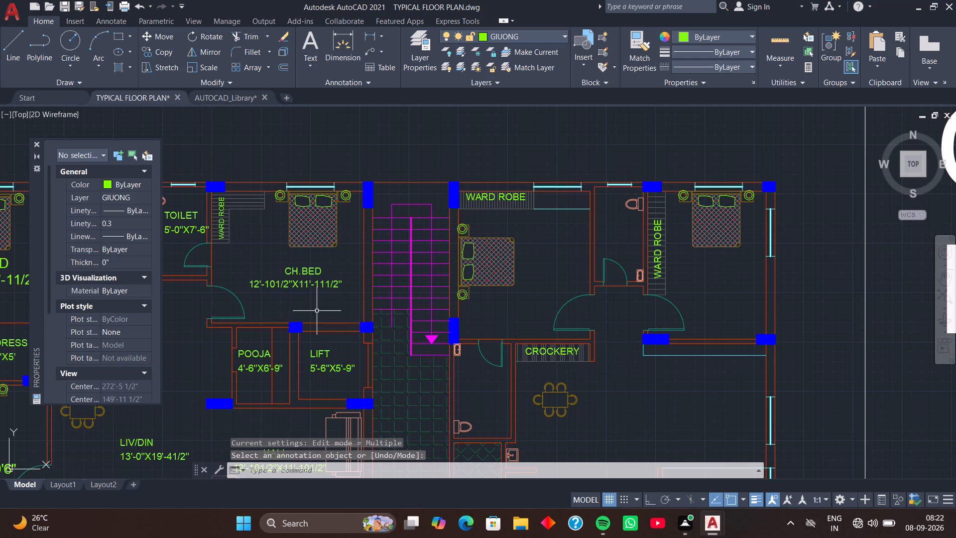
click(309, 268)
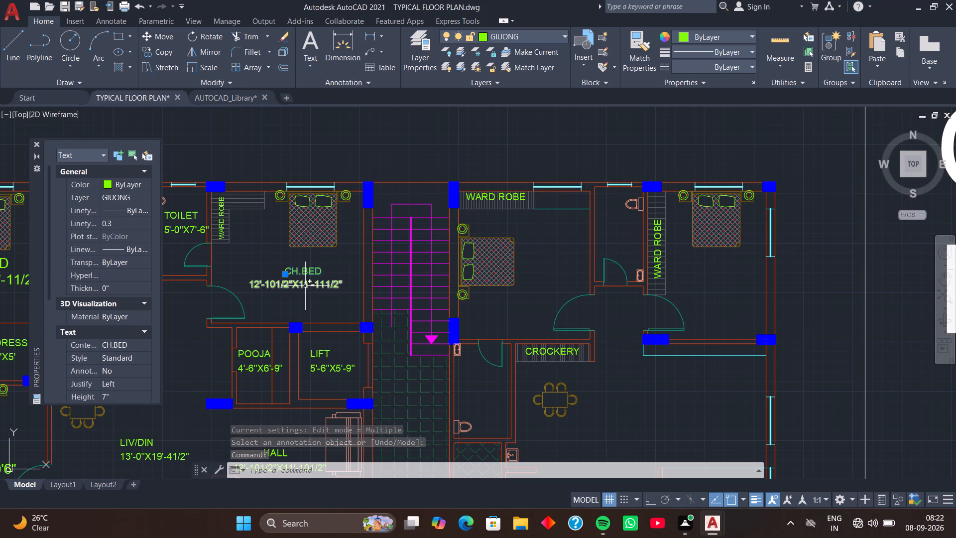
click(305, 286)
key(c)
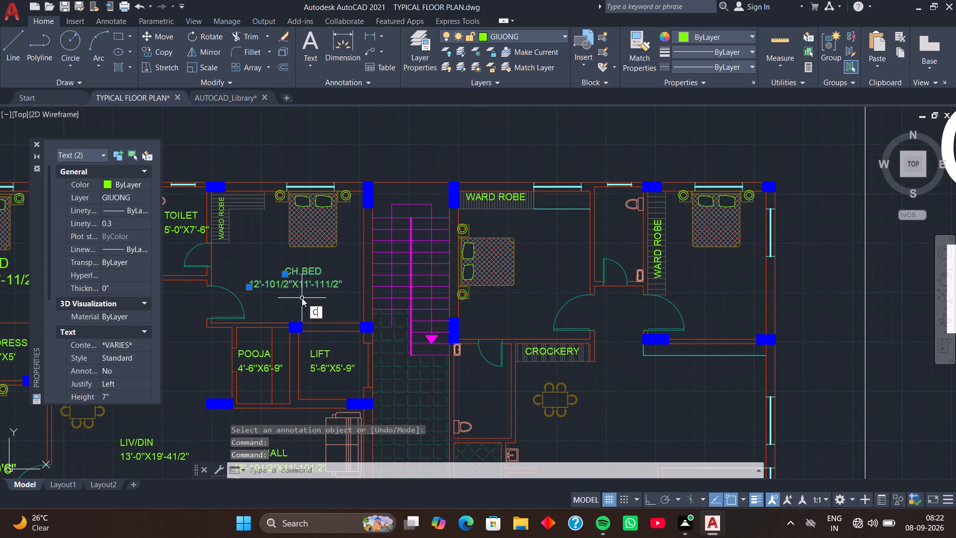
key(o)
key(space)
click(288, 278)
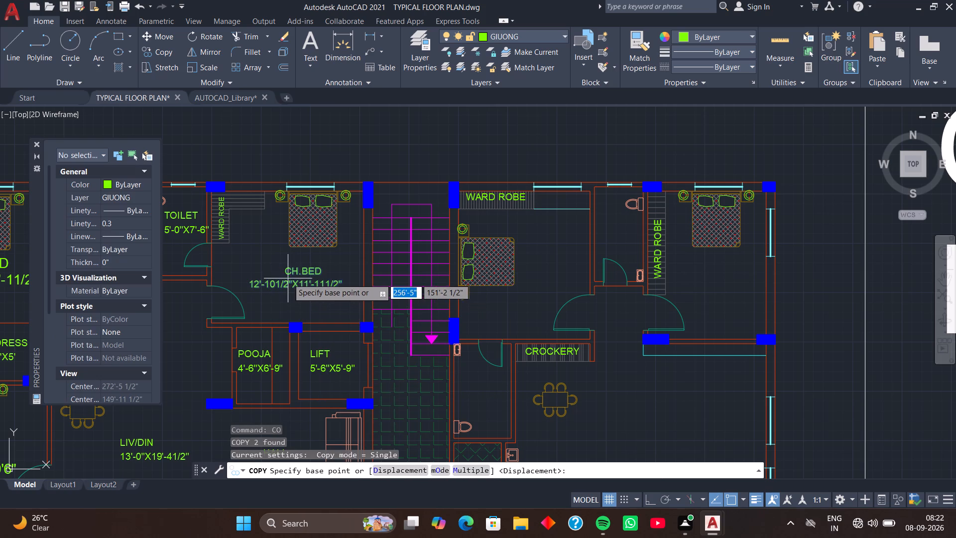
scroll(529, 265, up, 1)
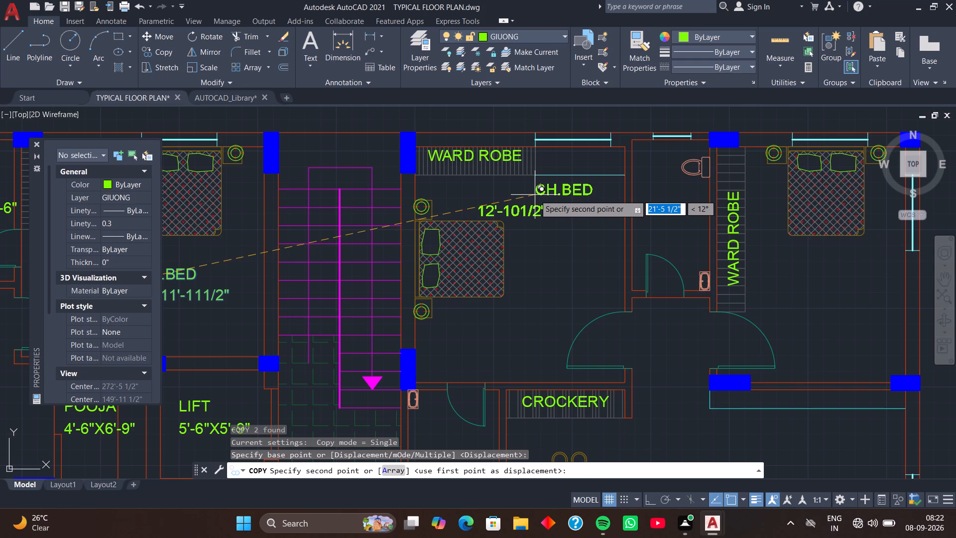
click(535, 195)
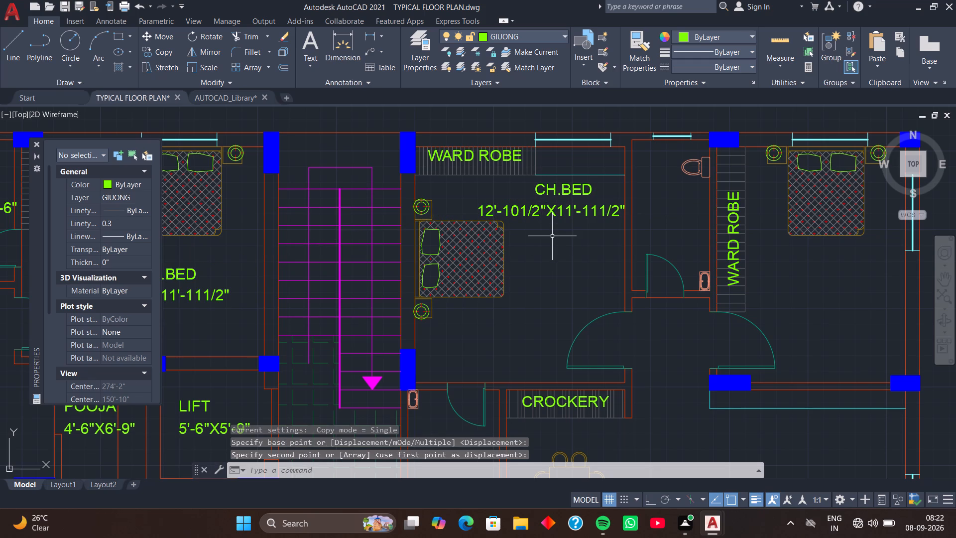
Change the copied CH.BED label in the bedroom beside the staircase to M.BED.
double_click(549, 188)
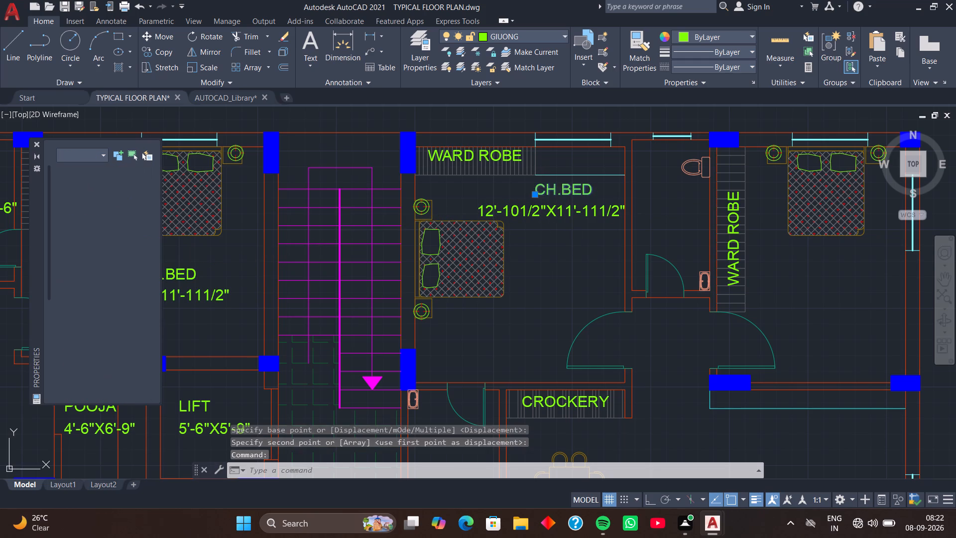
click(555, 188)
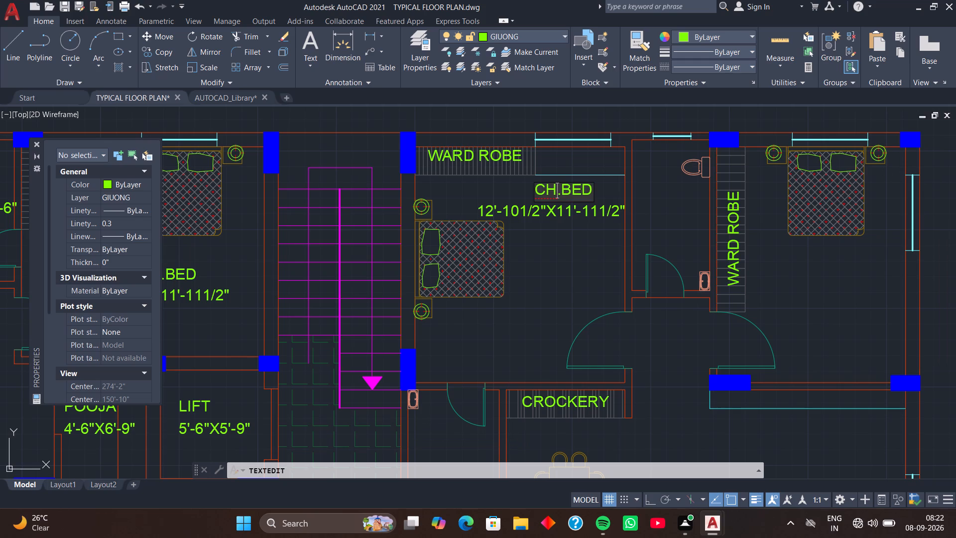
key(BackSpace)
key(BackSpace)
key(m)
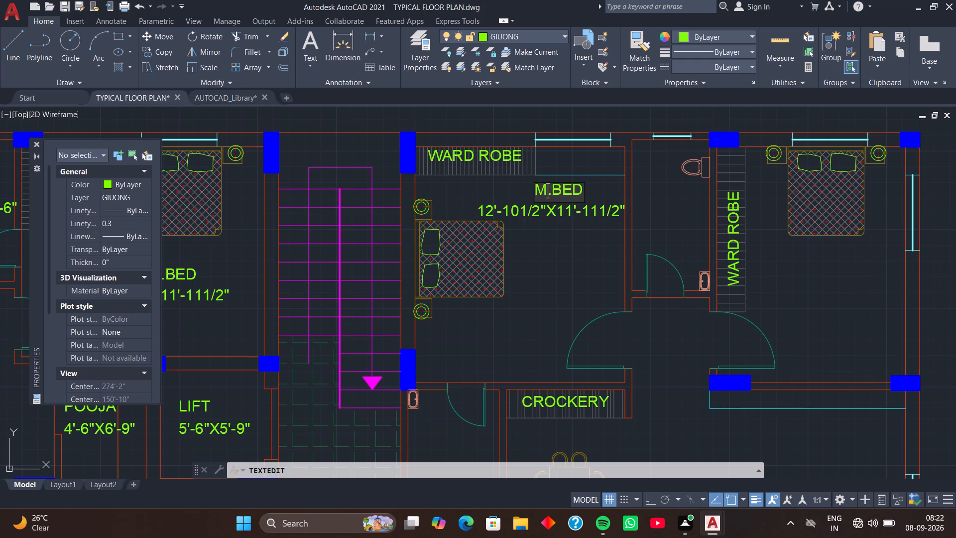
key(Return)
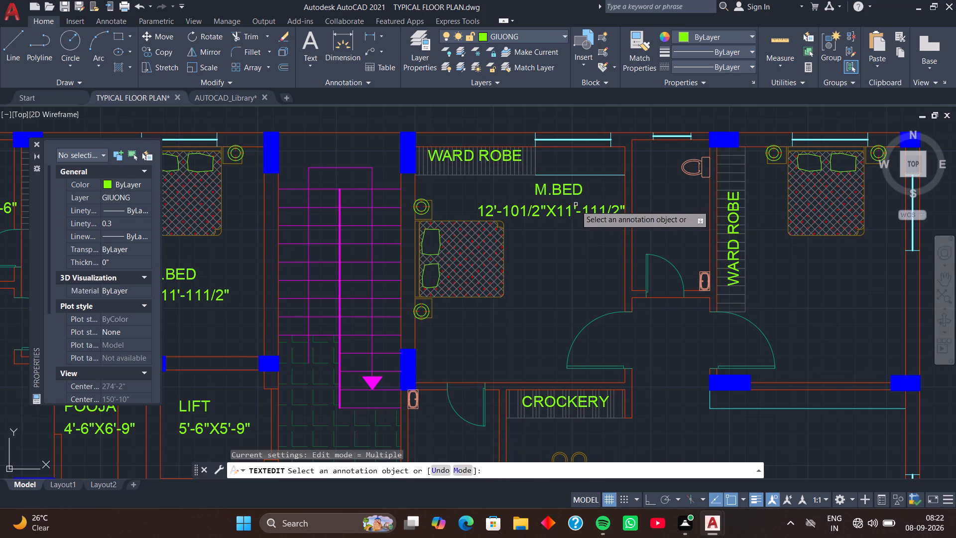
Change the size text under the new M.BED label to 11'-11/2"X12'-6".
click(576, 211)
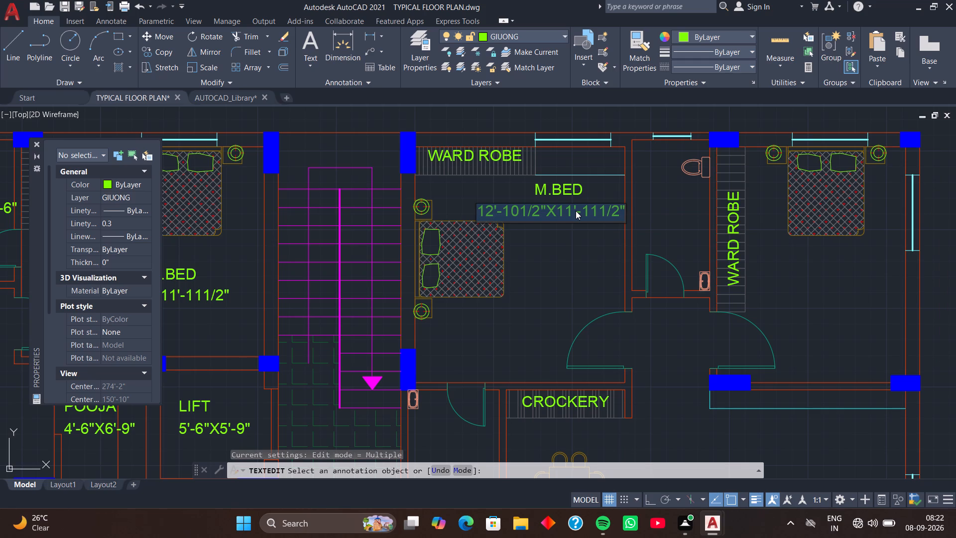
text(11')
key(minus)
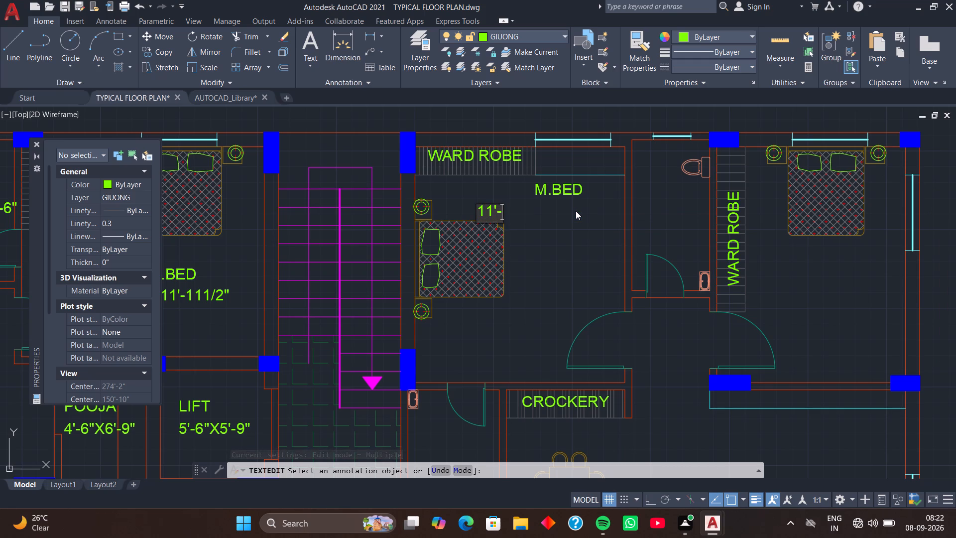
key(1)
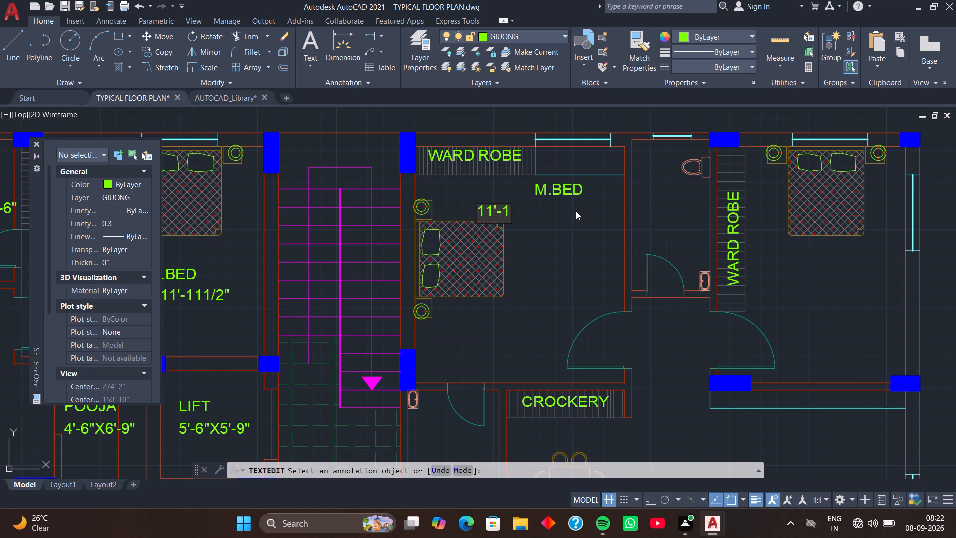
text(1/2")
key(Return)
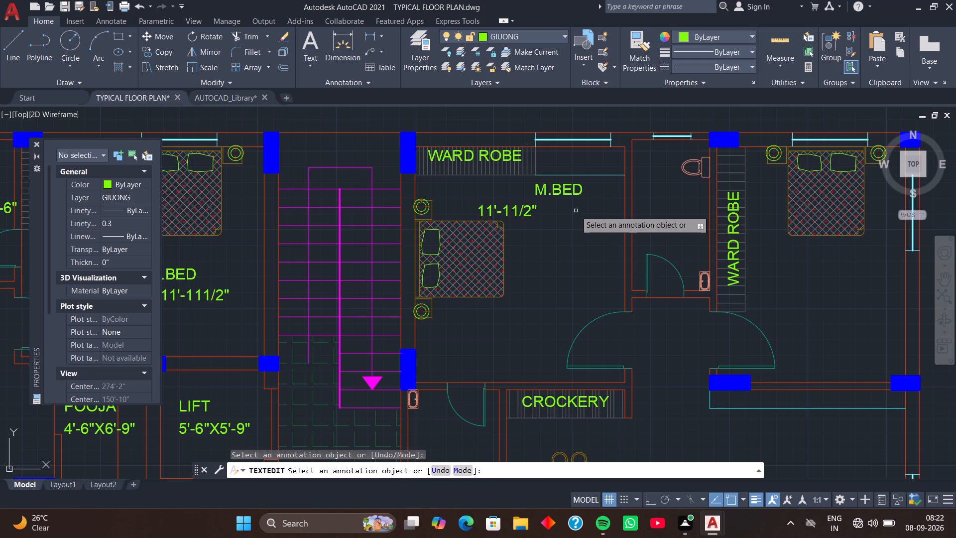
double_click(531, 210)
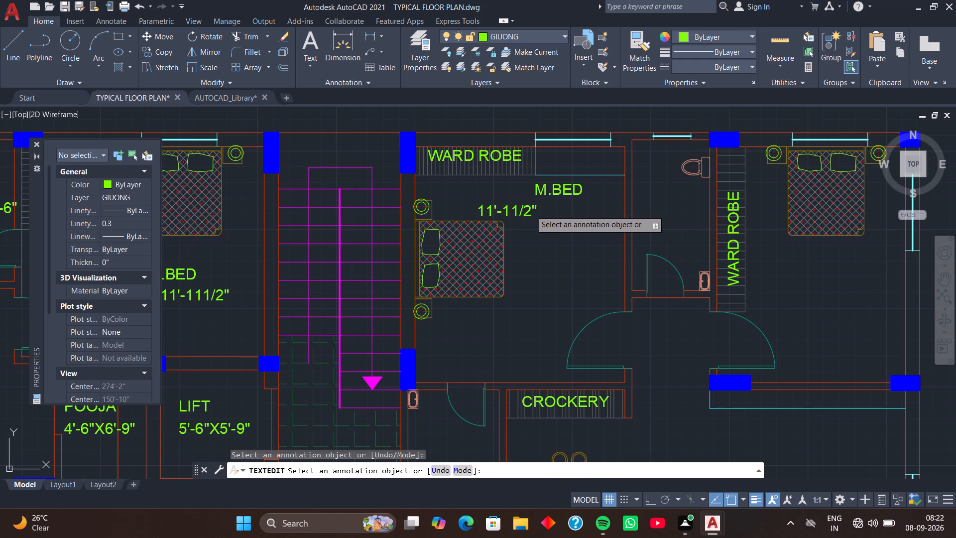
click(535, 210)
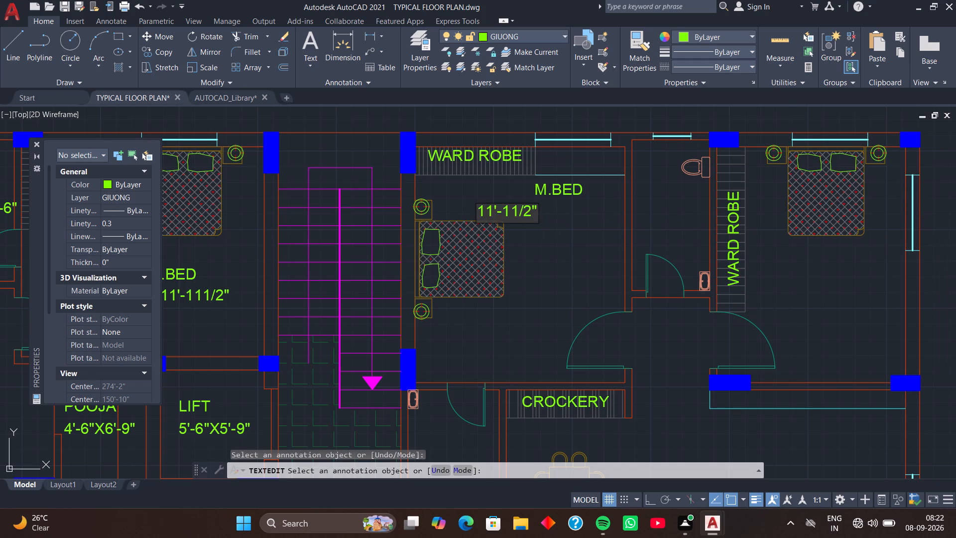
key(x)
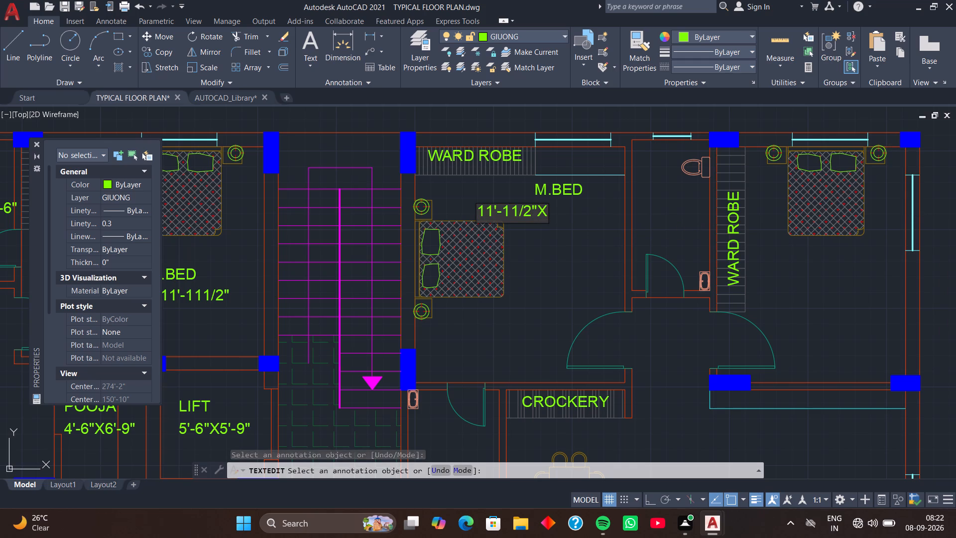
text(12'-6")
key(Return)
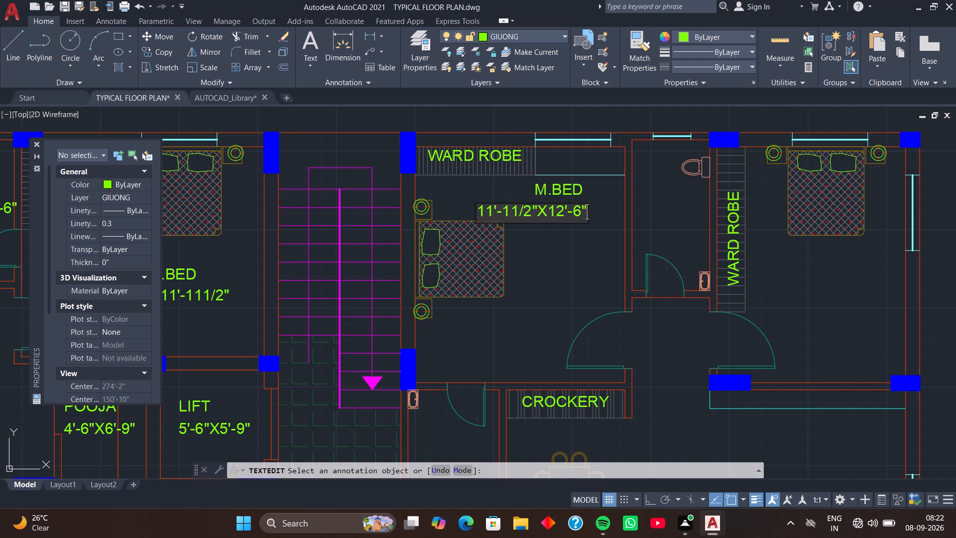
Shift the new M.BED label sideways so it sits centred above its size text.
scroll(558, 254, down, 1)
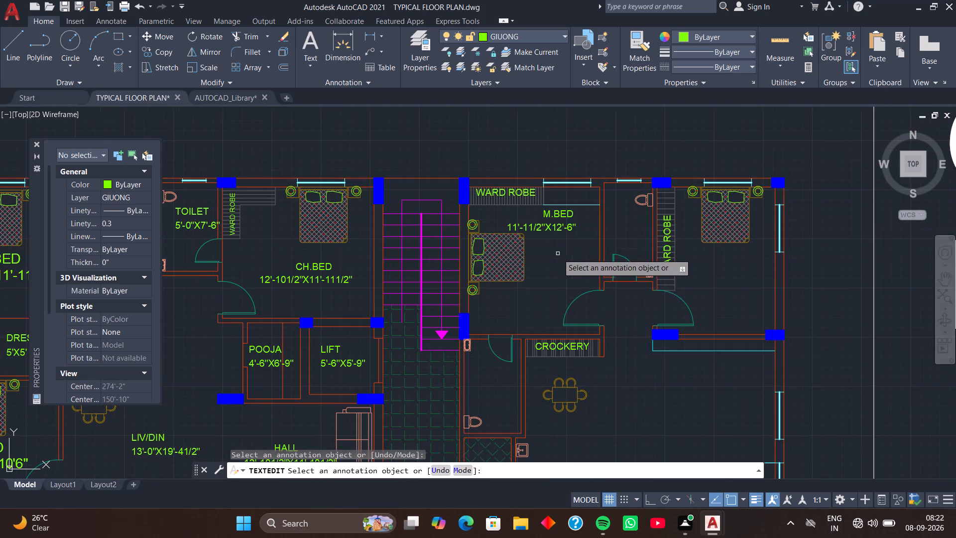
middle_drag(556, 268, 540, 239)
key(space)
middle_drag(536, 221, 546, 254)
scroll(548, 239, up, 1)
click(552, 205)
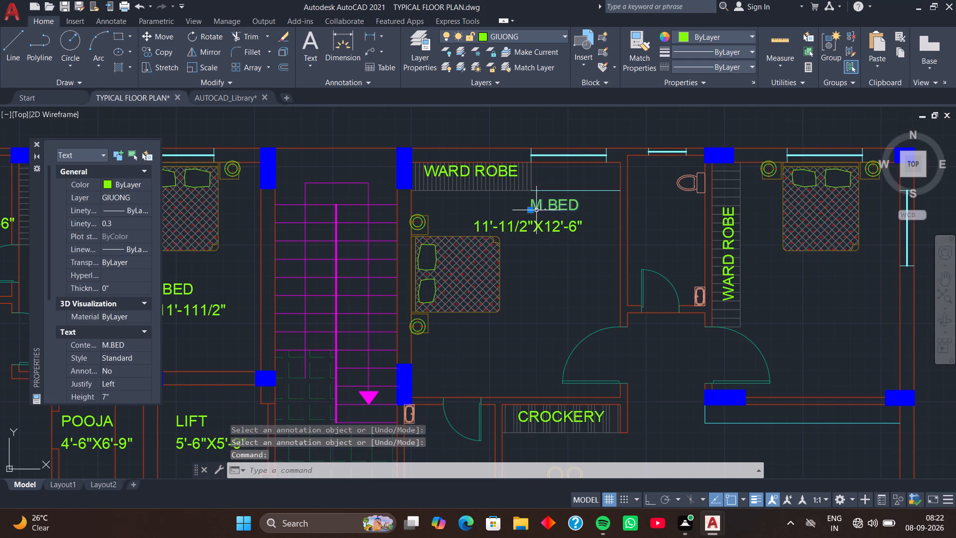
click(529, 211)
scroll(500, 212, up, 1)
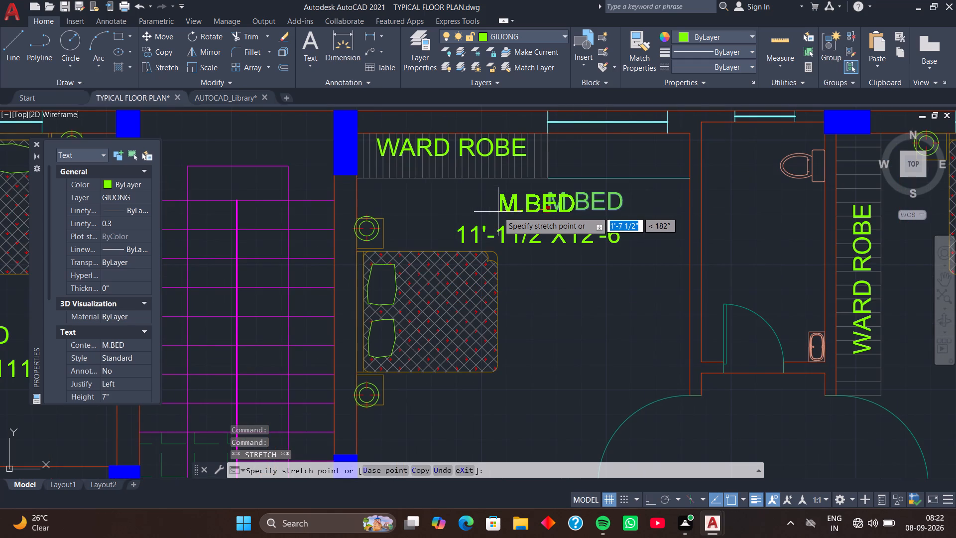
click(498, 212)
key(Escape)
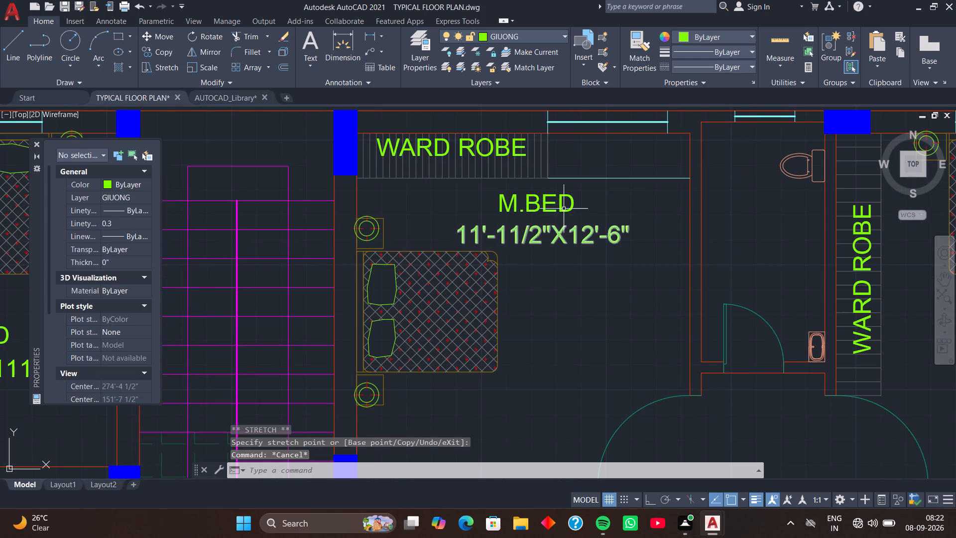
Copy the M.BED label and its size text, in multiple mode, into the toilet between the two bedrooms.
click(564, 209)
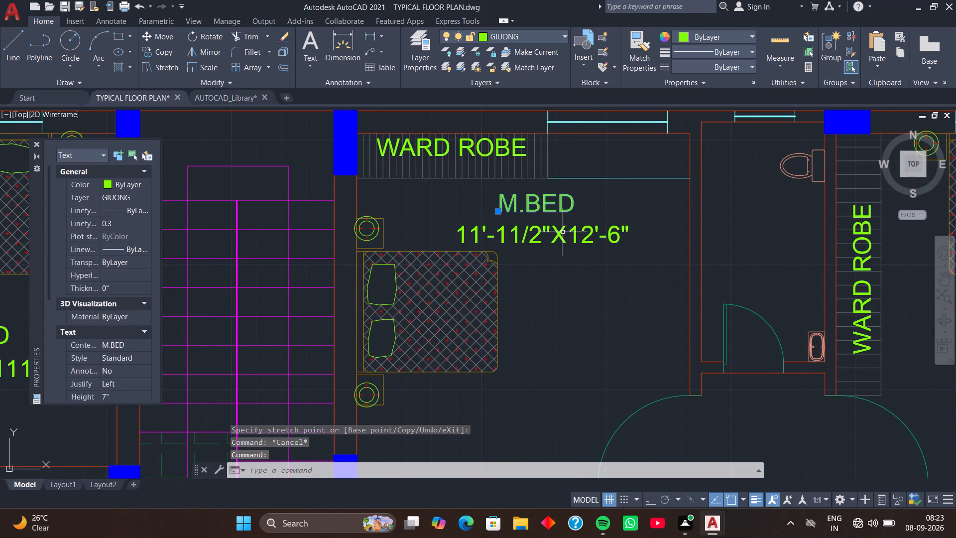
click(563, 232)
key(c)
key(o)
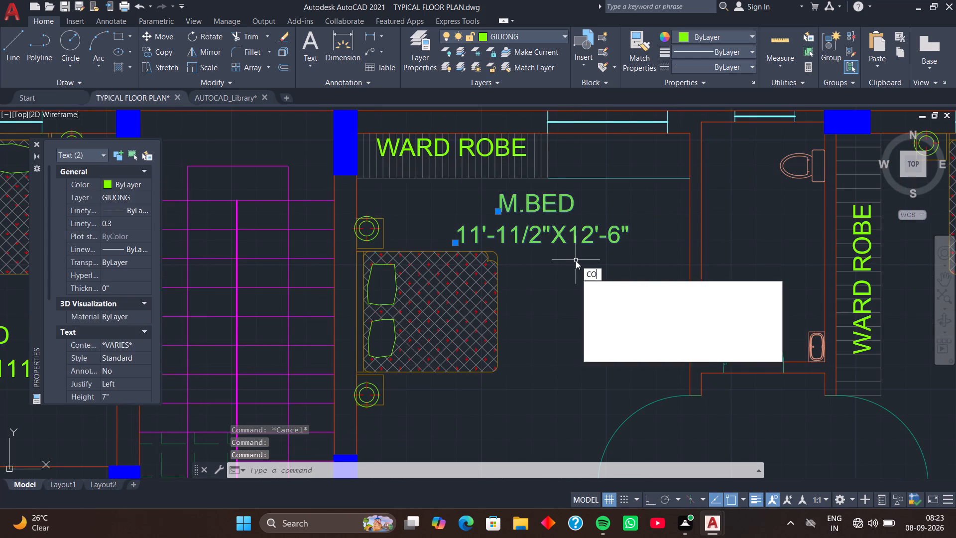
key(space)
text(M)
key(space)
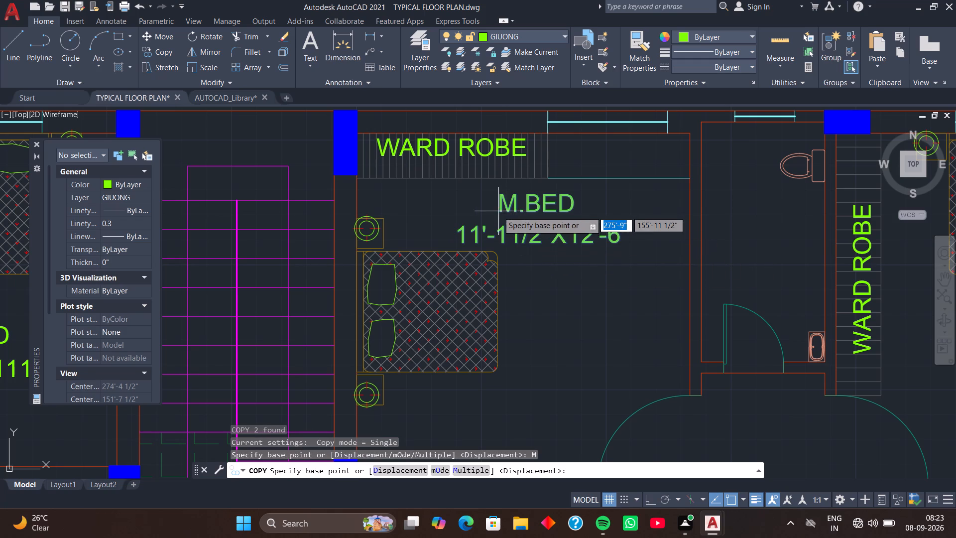
click(498, 211)
scroll(572, 242, down, 1)
middle_drag(588, 275, 529, 236)
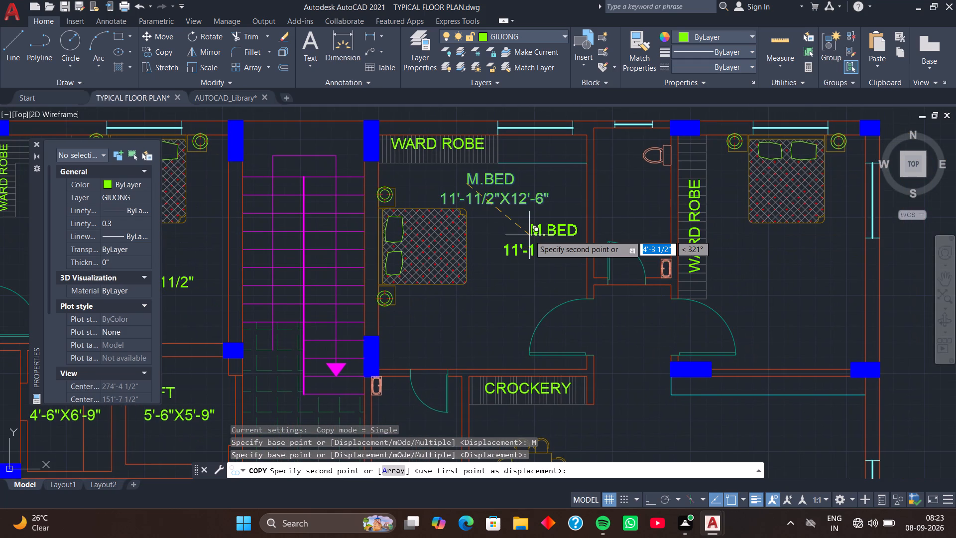
scroll(598, 199, up, 1)
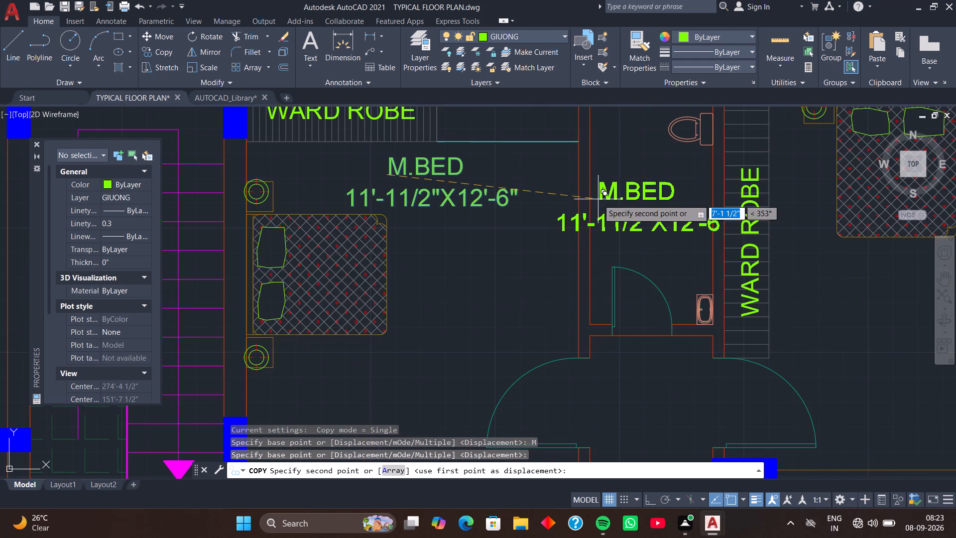
click(615, 176)
Place further copies of the M.BED label and size text in the bedroom beyond the toilet and in the toilet beside the crockery unit.
scroll(629, 245, down, 1)
middle_drag(630, 255, 593, 245)
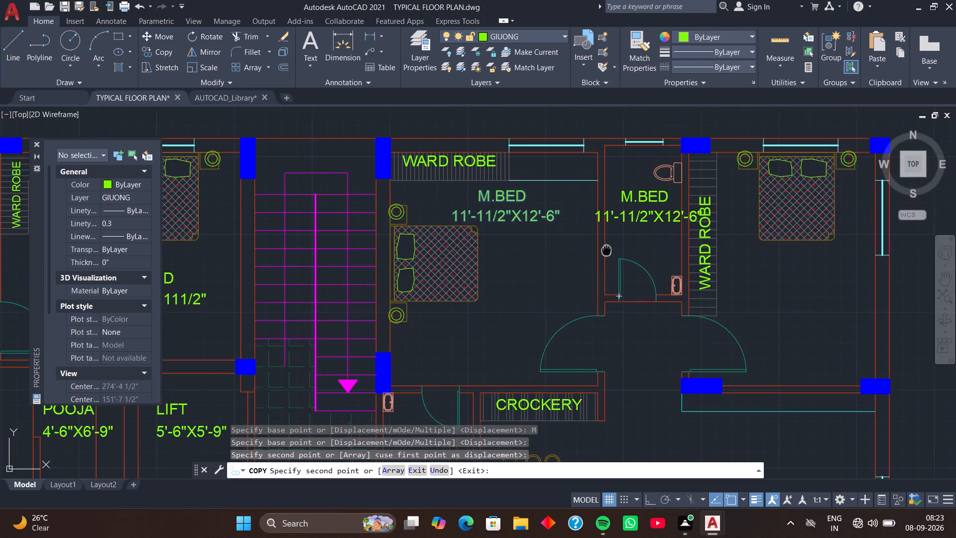
middle_drag(593, 245, 546, 219)
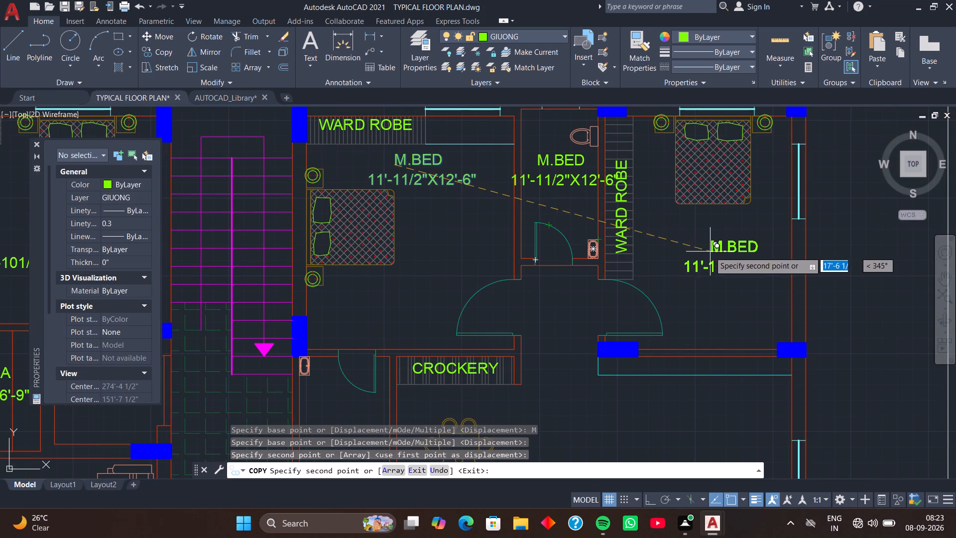
click(695, 249)
scroll(696, 290, down, 1)
middle_drag(693, 315, 710, 224)
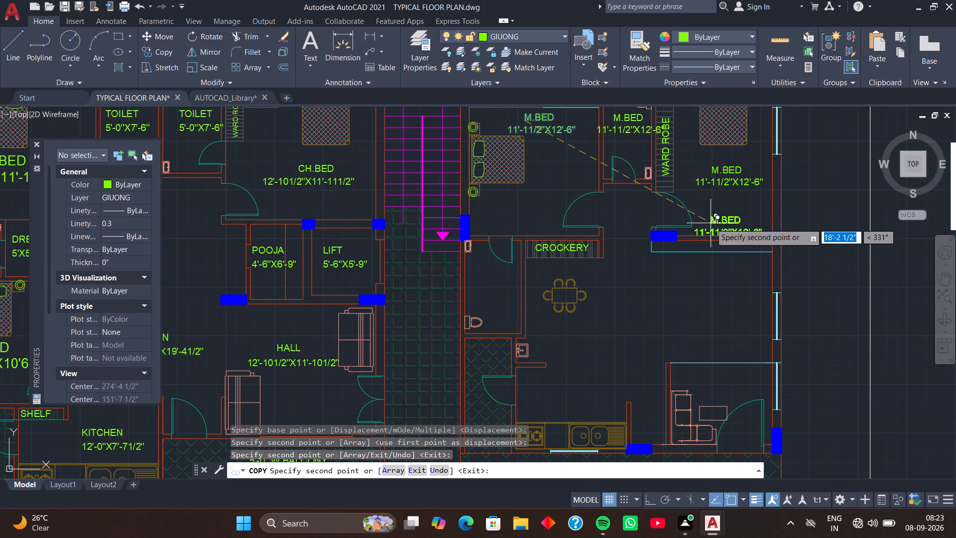
scroll(501, 303, up, 2)
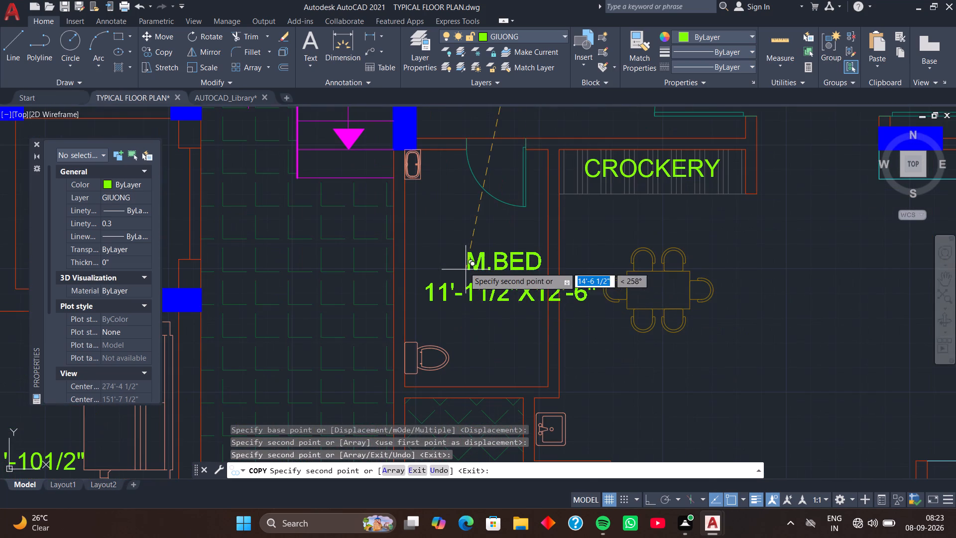
click(441, 250)
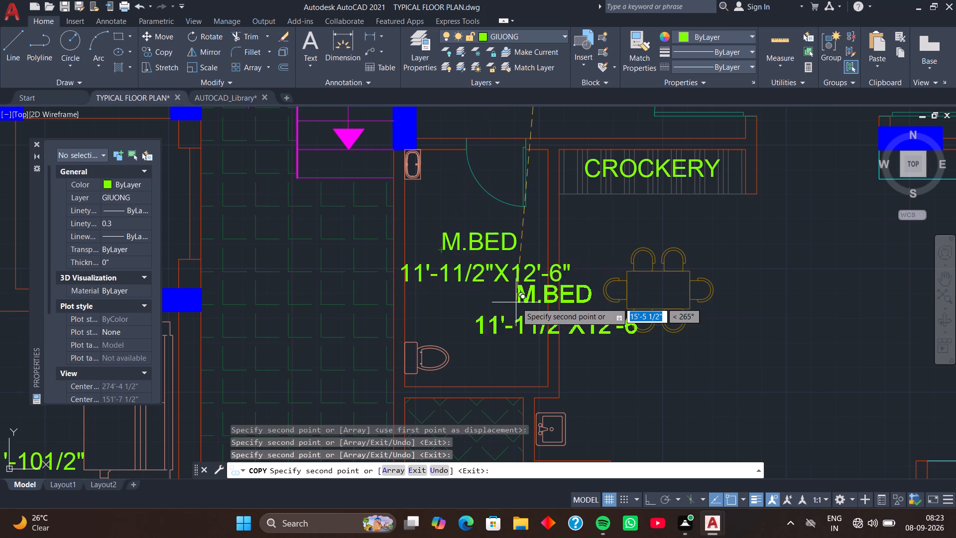
Place more copies of the label pair beside the dining table, above the kitchen counter and in the sofa room, finishing the copy.
scroll(516, 306, down, 2)
middle_drag(553, 335, 508, 300)
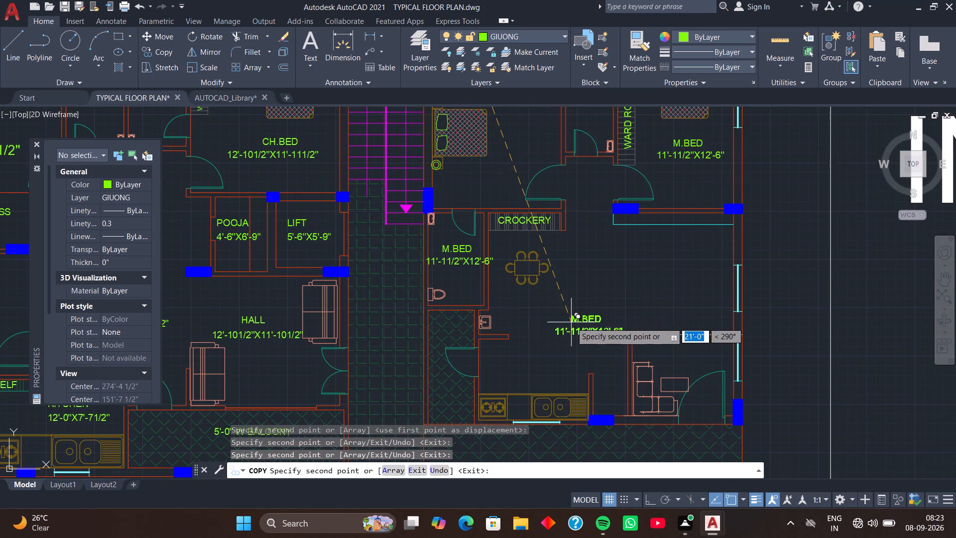
click(569, 278)
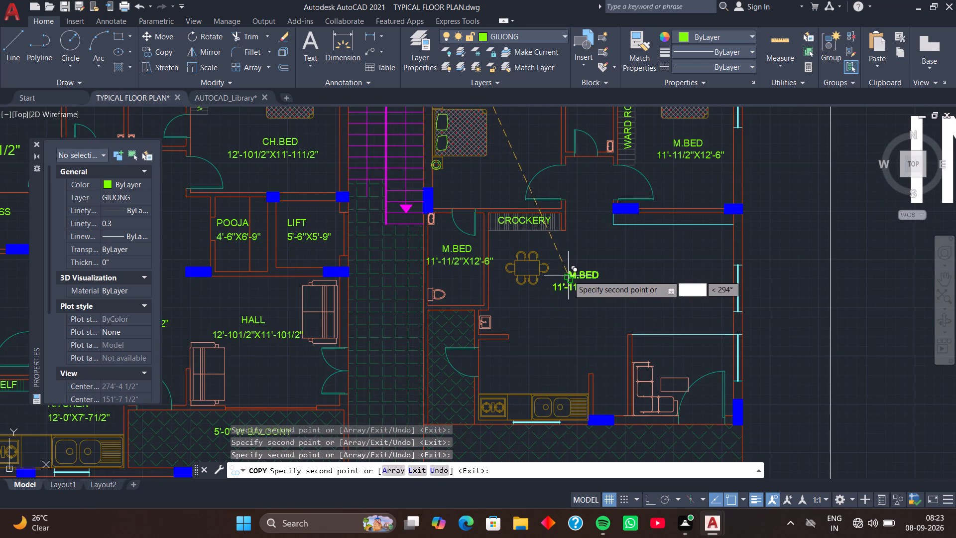
click(512, 363)
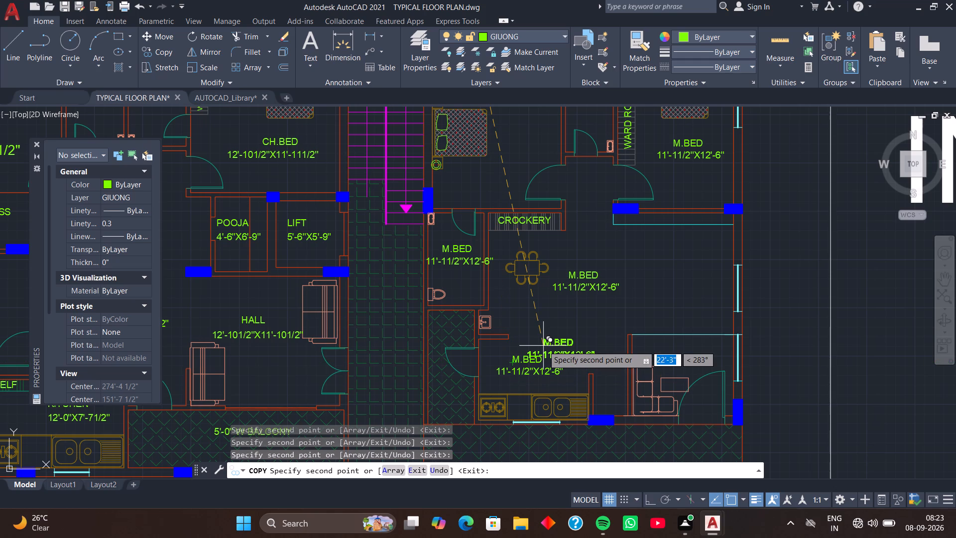
scroll(573, 367, up, 2)
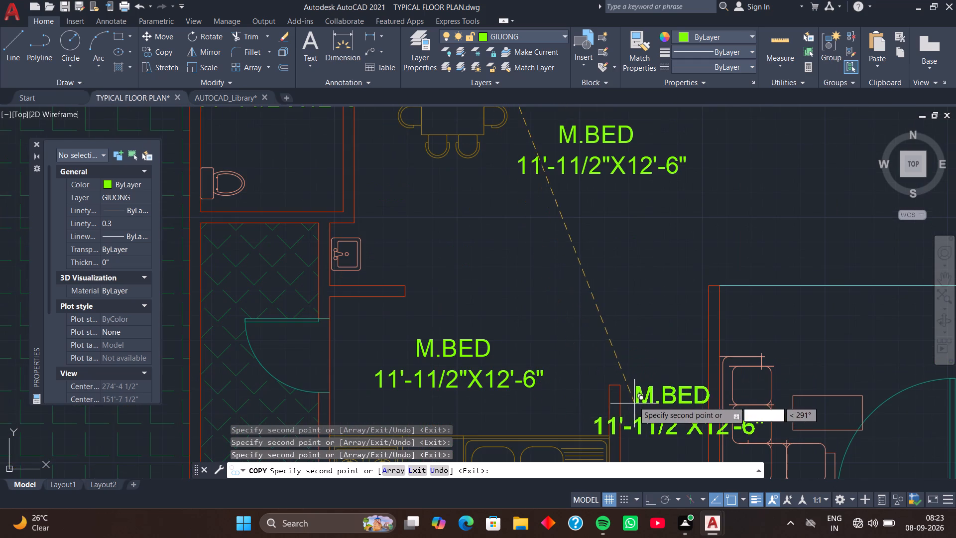
scroll(634, 348, down, 1)
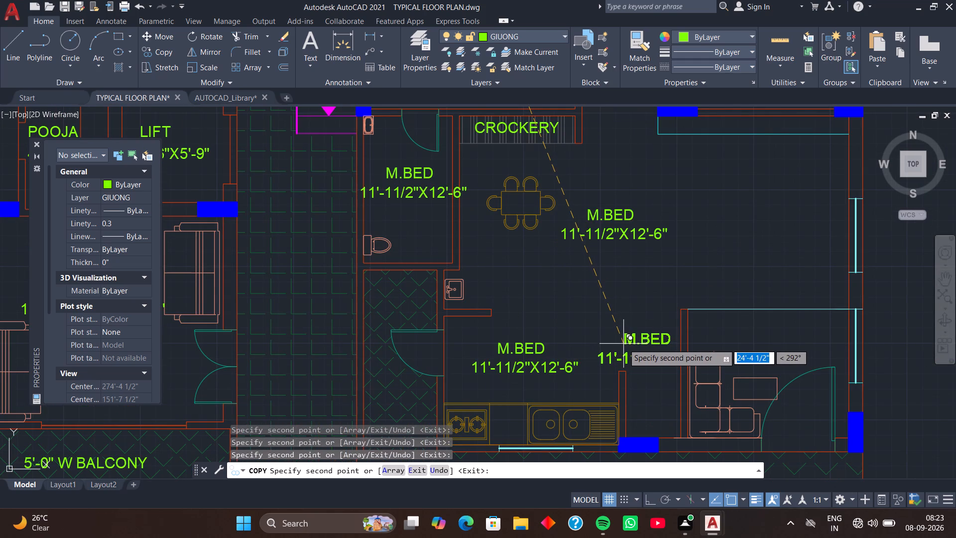
scroll(623, 344, down, 1)
middle_drag(618, 345, 572, 321)
scroll(647, 319, up, 1)
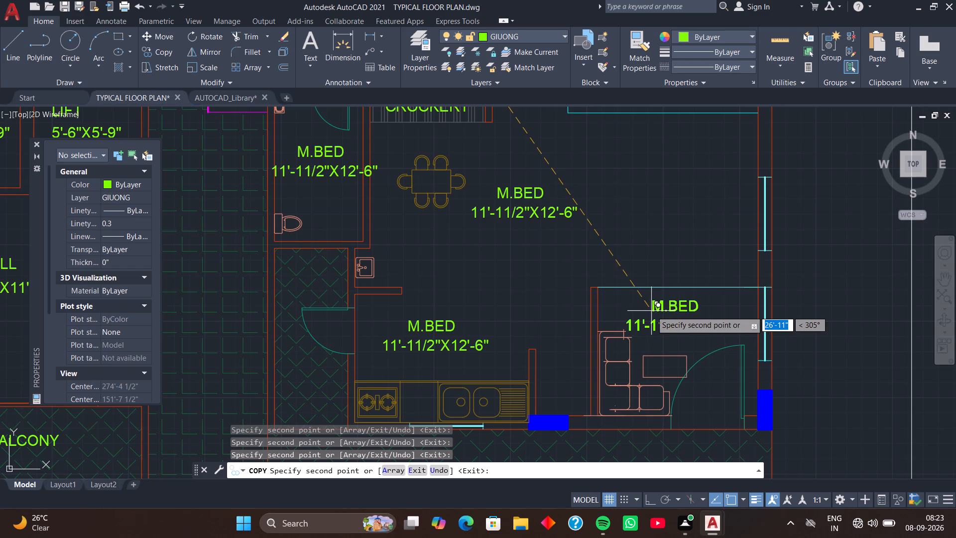
click(651, 311)
scroll(642, 272, down, 1)
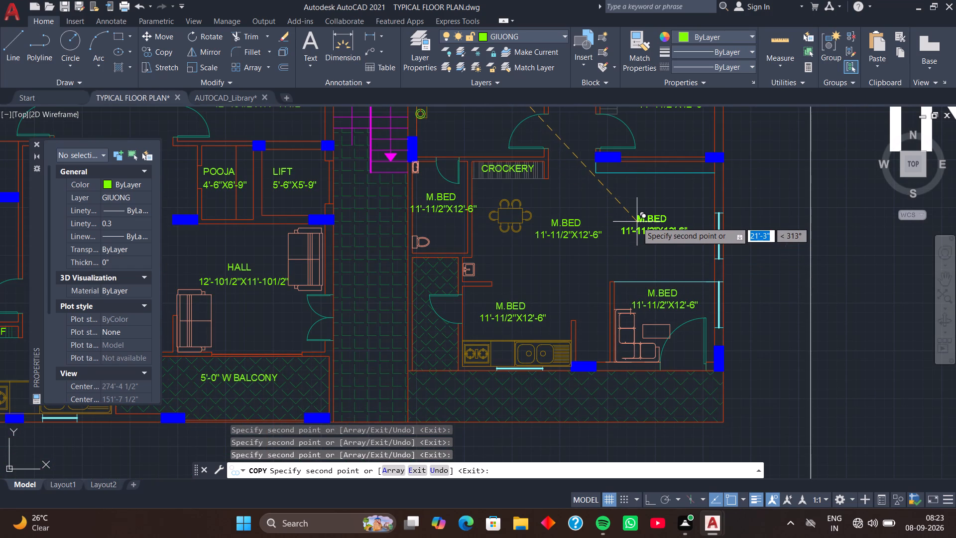
key(space)
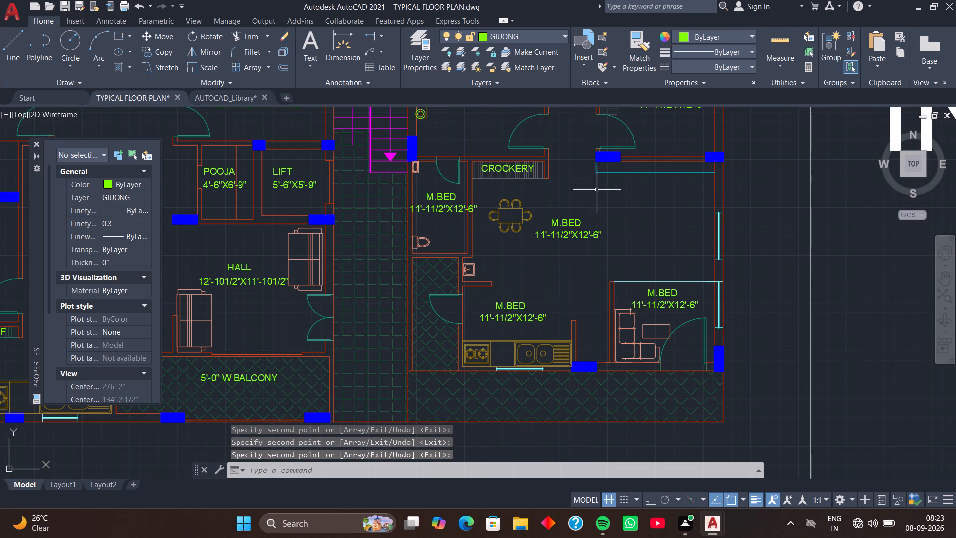
Change the copied M.BED label in the toilet between the two bedrooms to TOI.
middle_drag(583, 170, 591, 281)
middle_drag(579, 242, 580, 288)
scroll(577, 216, up, 2)
middle_drag(575, 211, 579, 253)
click(586, 219)
double_click(586, 217)
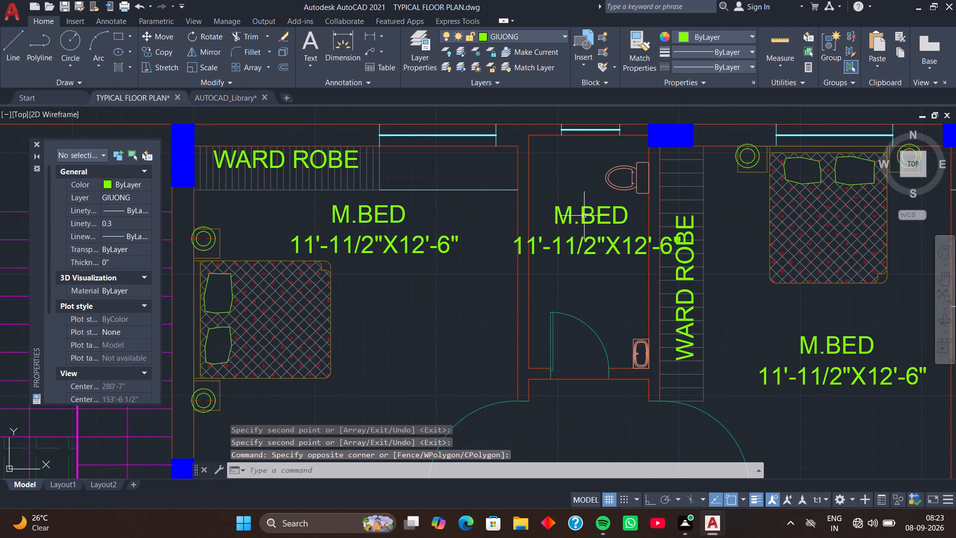
double_click(584, 216)
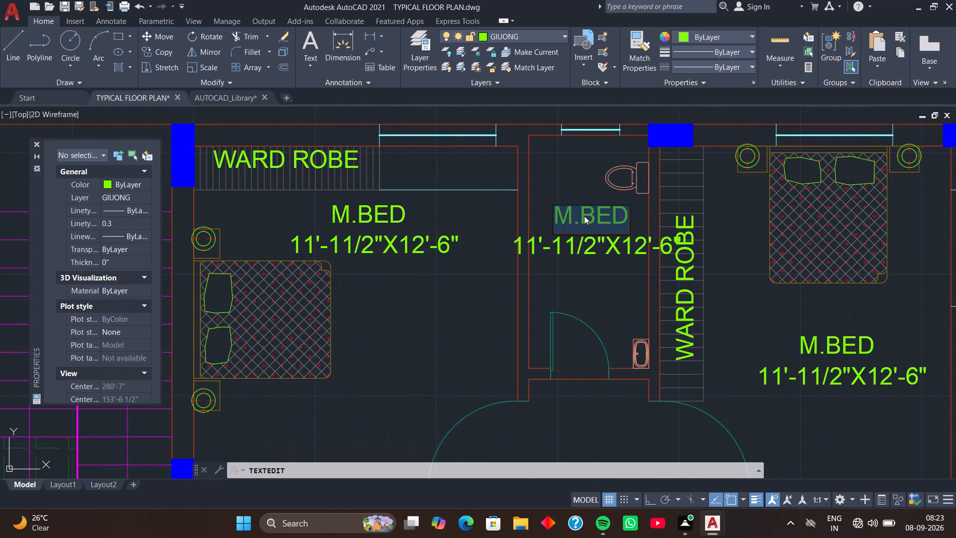
text(TOI)
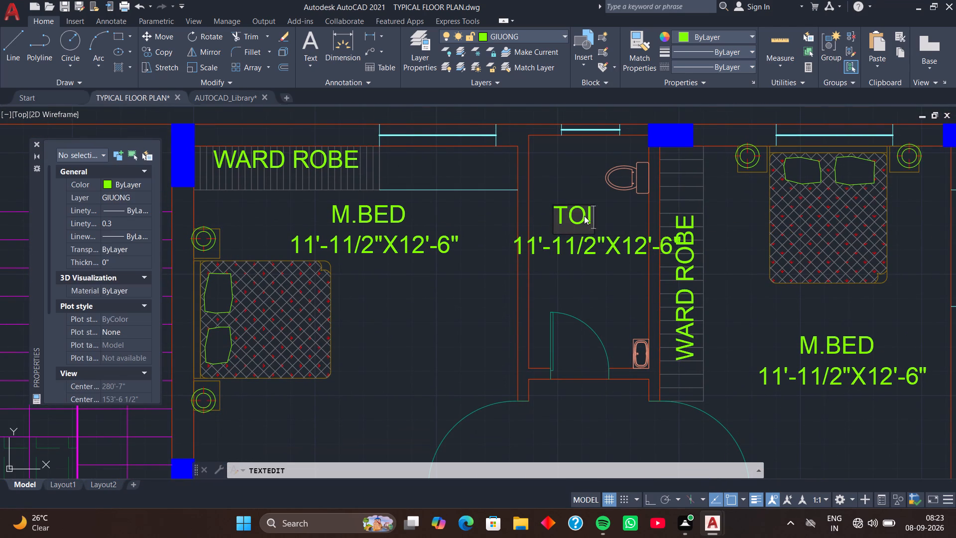
key(Return)
Change the size text under the TOI label to 4'-11/2"X8'.
click(589, 241)
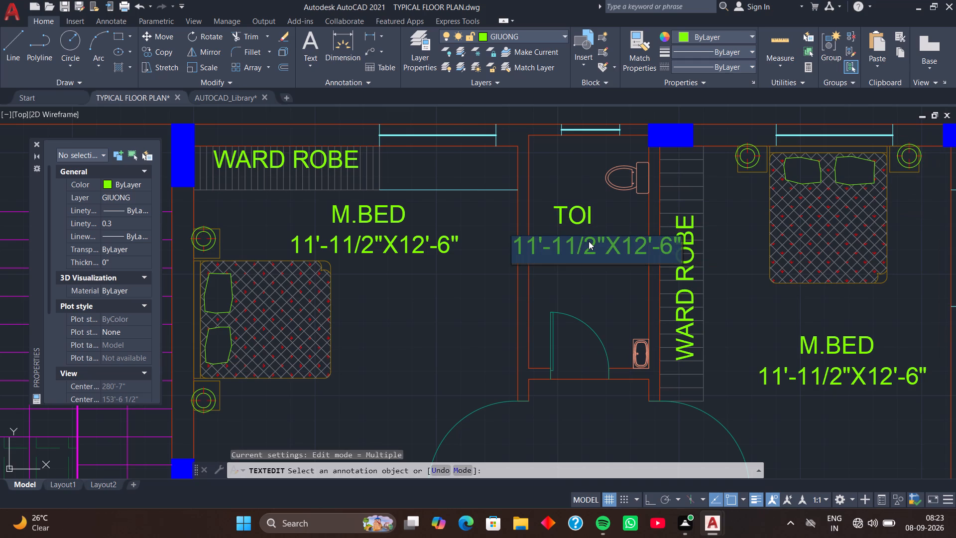
text(4')
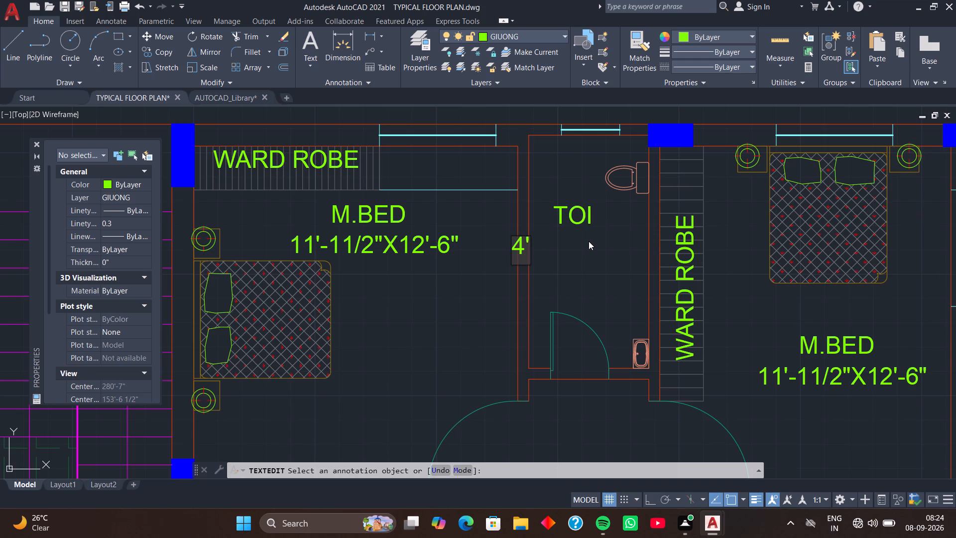
text(-11/2)
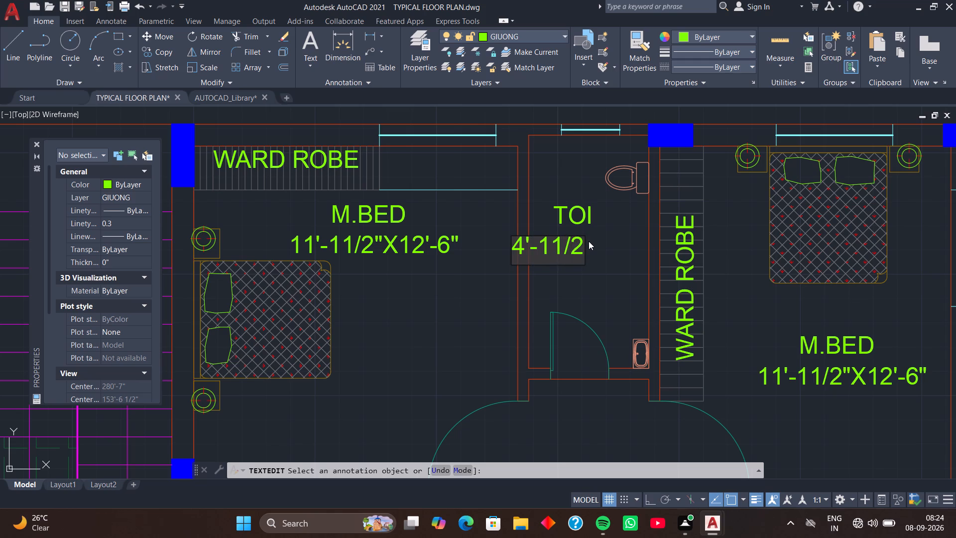
key(shift+quotedbl)
key(x)
text(8')
key(Return)
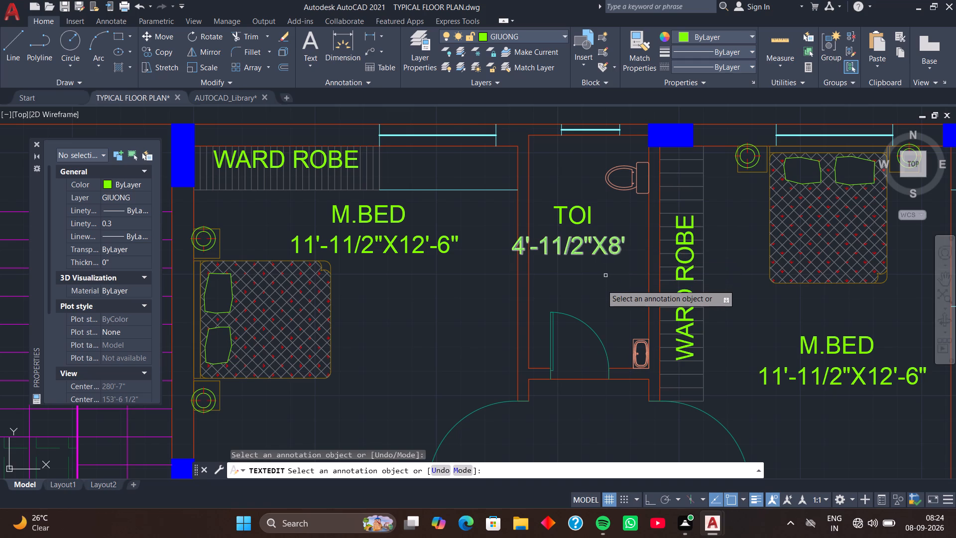
key(space)
Shift the size text under TOI sideways so it fits between the toilet walls.
click(602, 244)
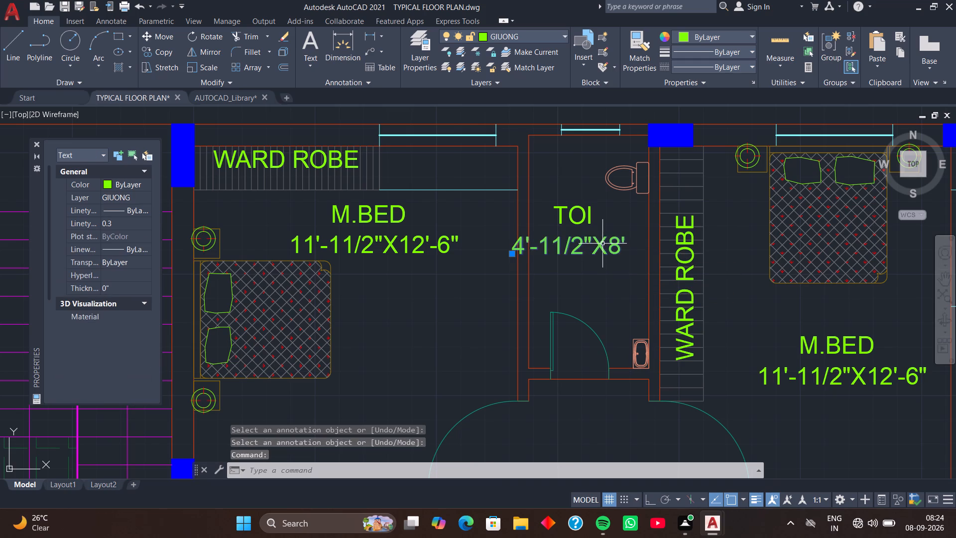
click(511, 254)
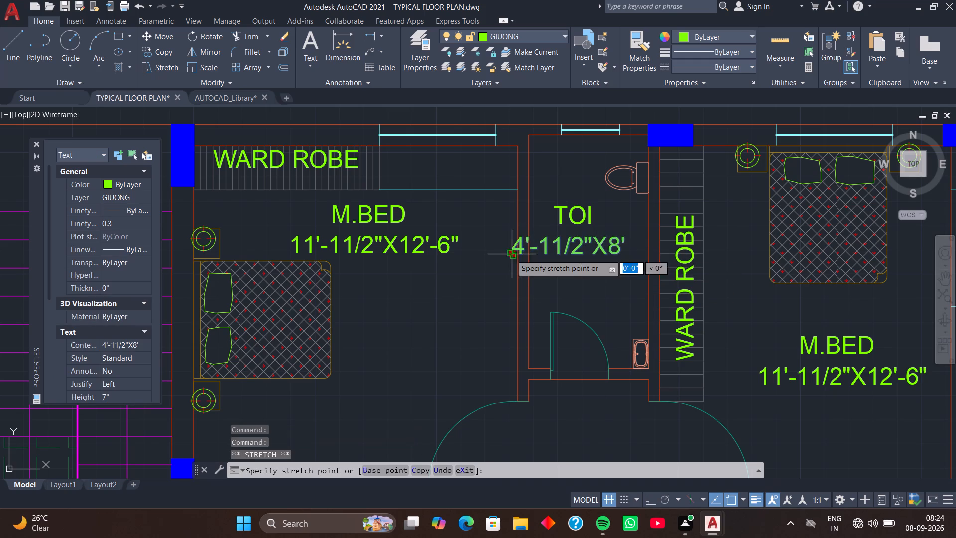
click(534, 253)
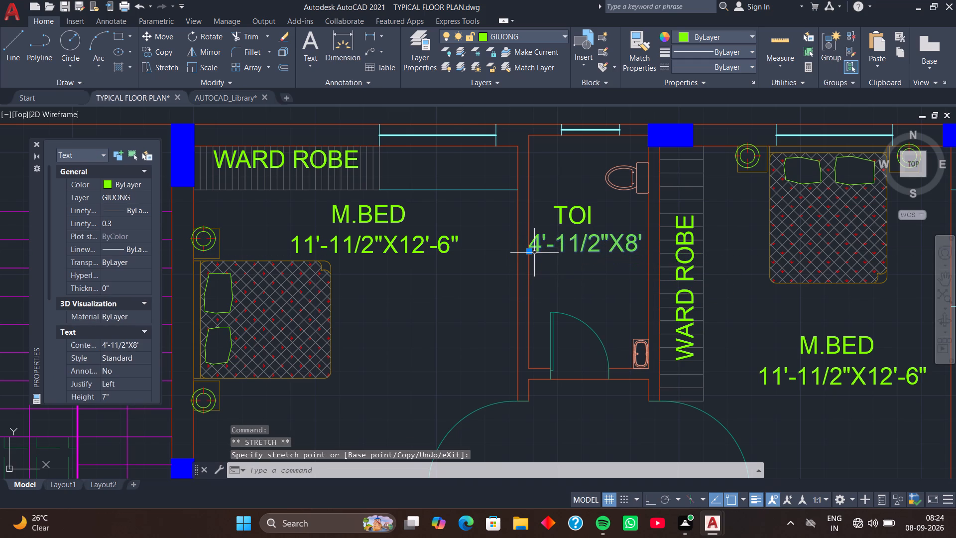
key(Escape)
Change the copied M.BED label in the bedroom on the other side of the TOI room to CH.BED.
scroll(576, 283, down, 2)
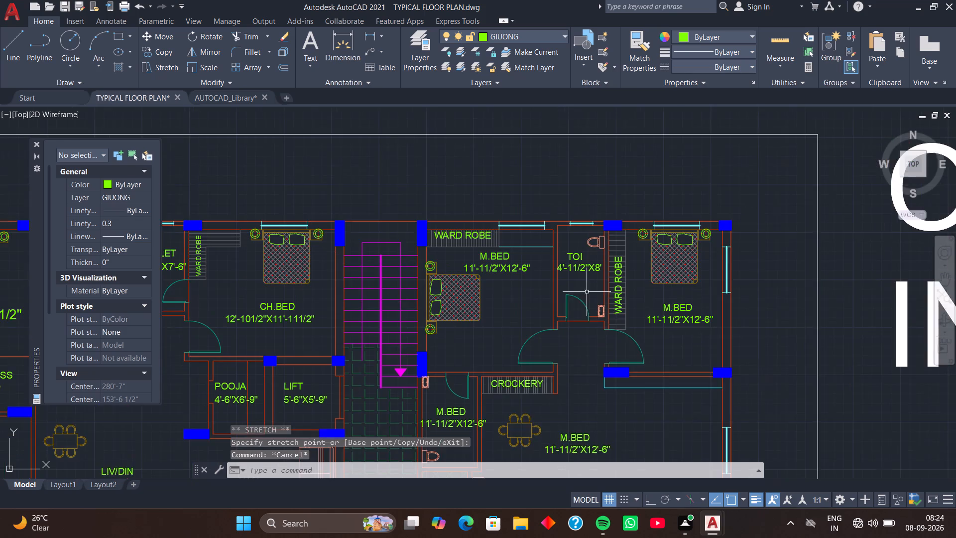
middle_drag(591, 294, 562, 252)
scroll(665, 275, up, 2)
double_click(648, 259)
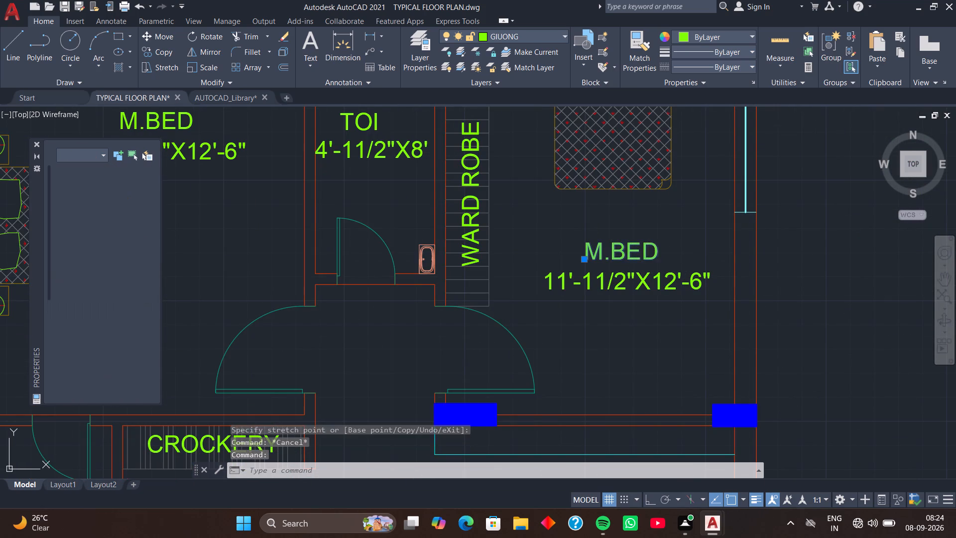
click(603, 251)
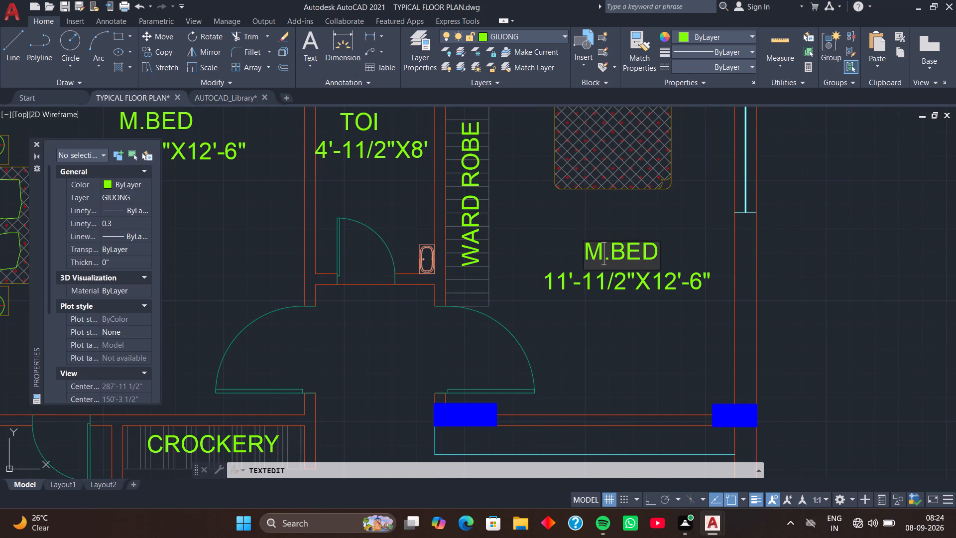
key(BackSpace)
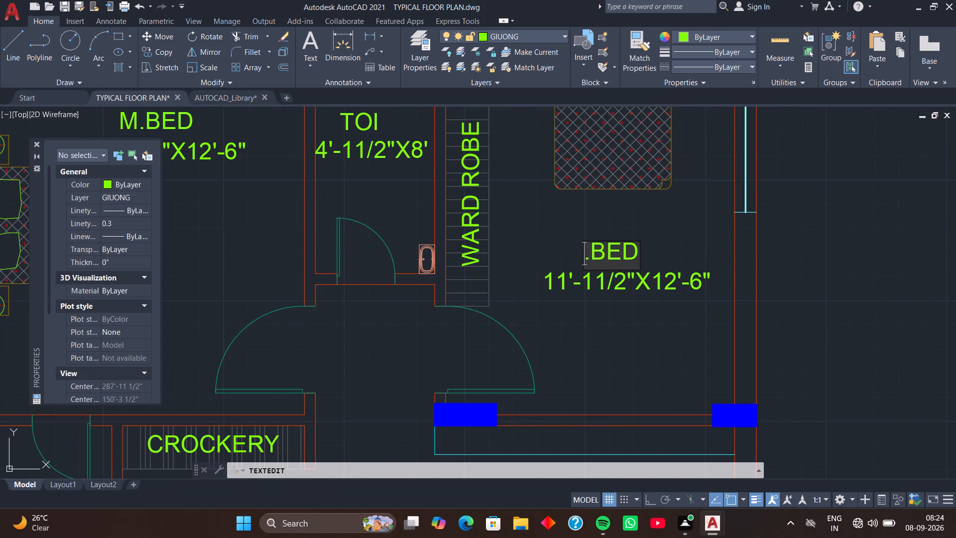
key(c)
key(h)
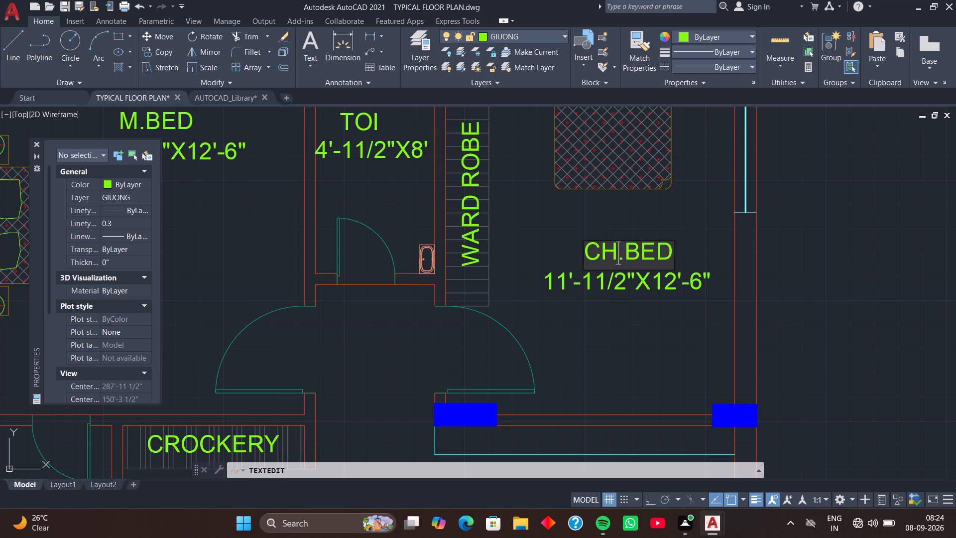
key(Return)
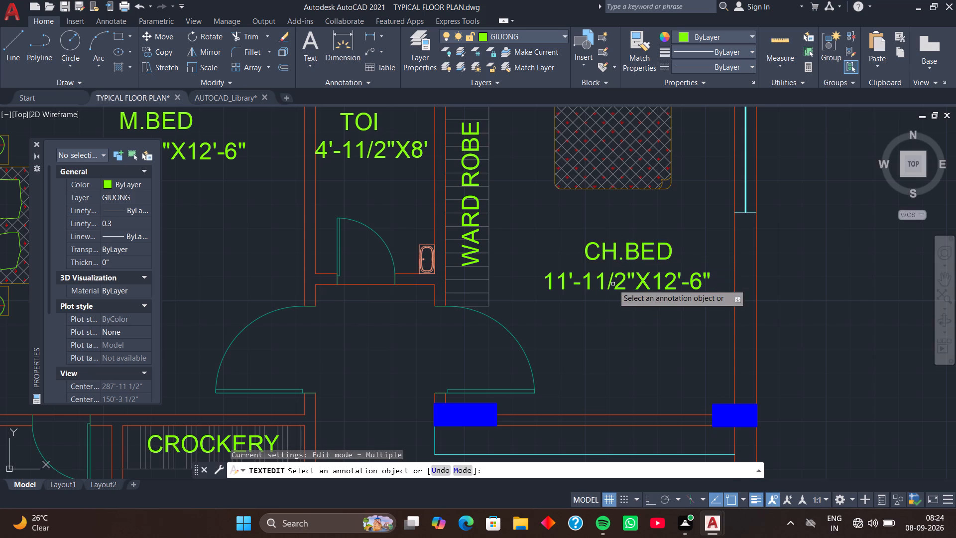
Change the size text under the new CH.BED label to 10'-0"X12'-6".
click(616, 285)
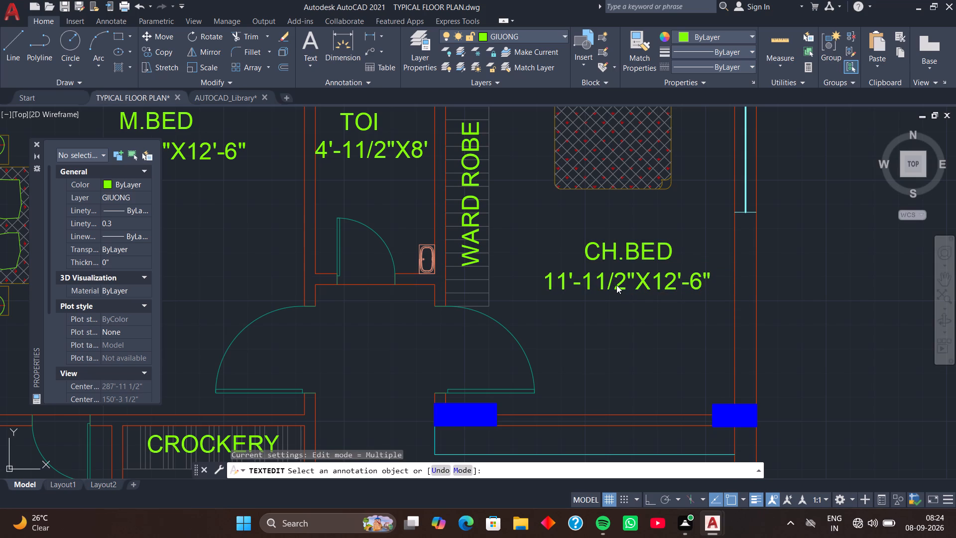
text(10'-0")
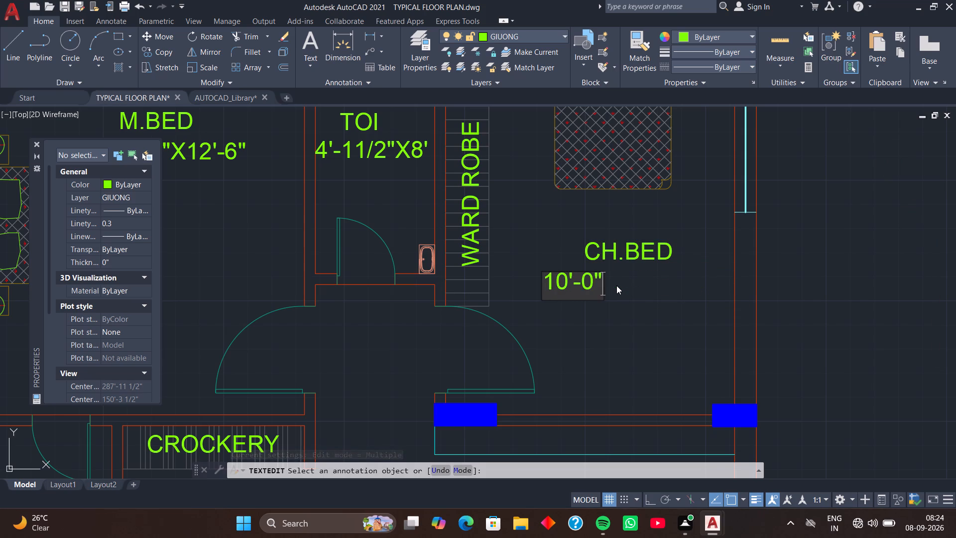
key(x)
text(12'-6")
key(Return)
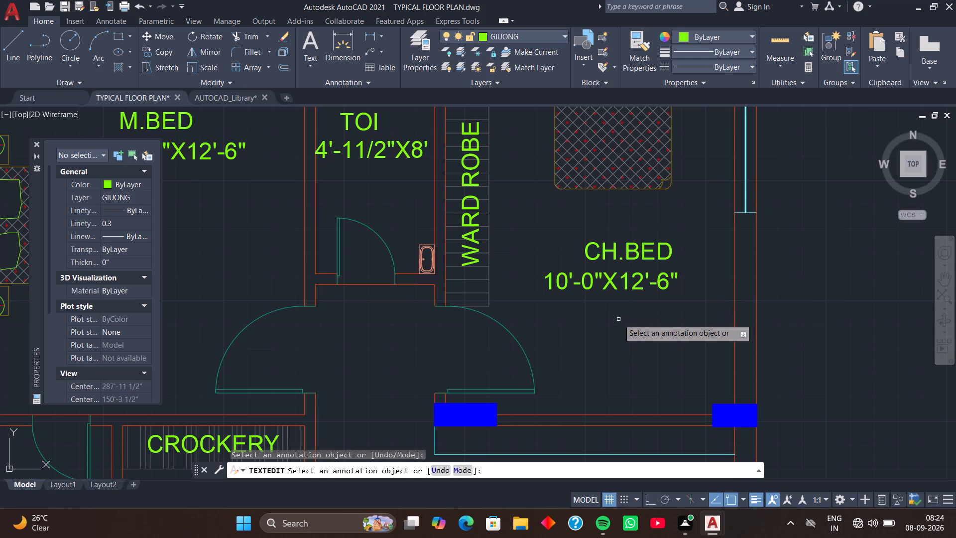
Open the copied M.BED label in the toilet beside the crockery unit for editing.
scroll(619, 319, down, 1)
middle_drag(623, 330, 703, 221)
middle_drag(478, 338, 574, 288)
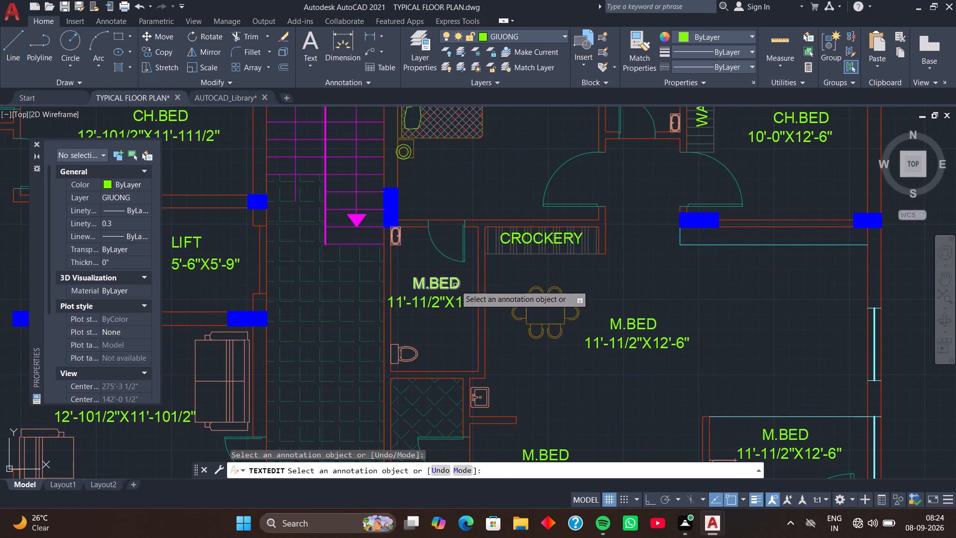
click(455, 285)
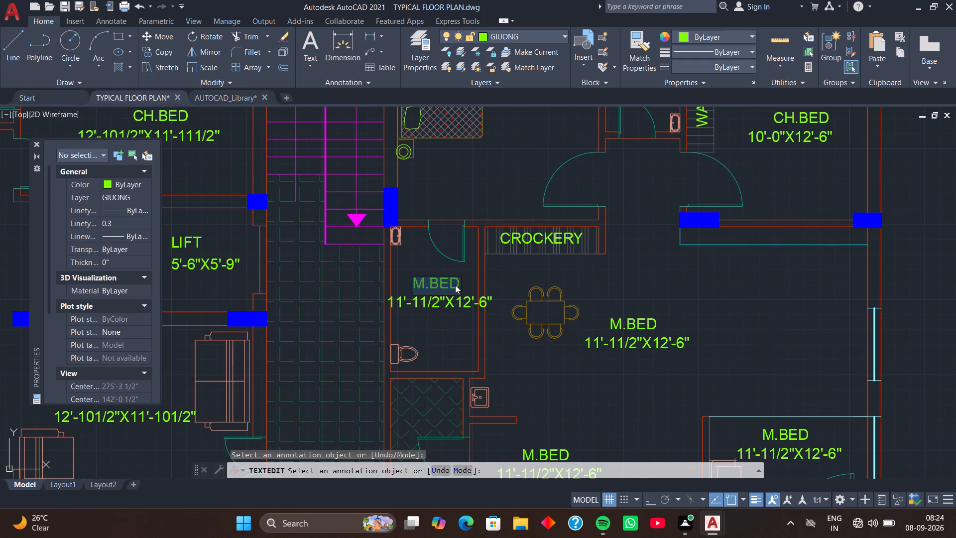
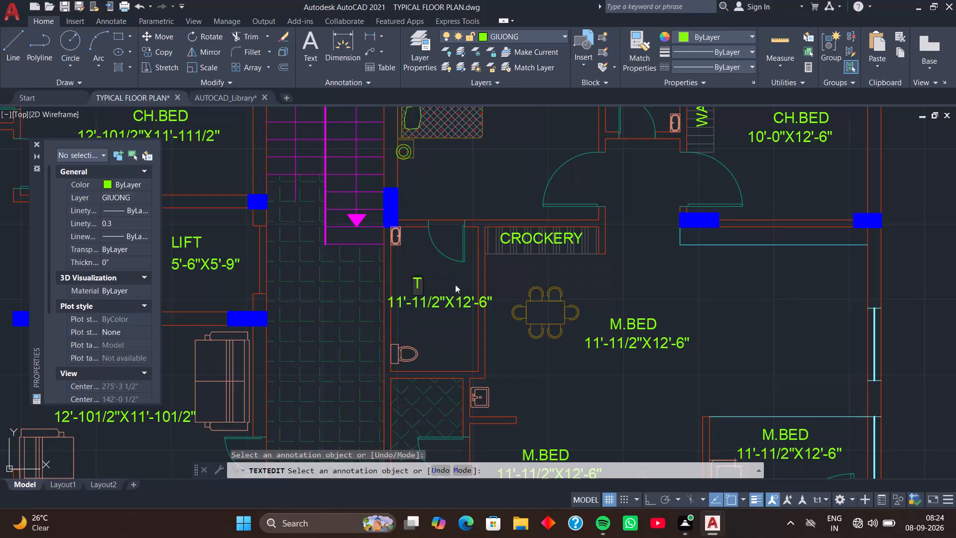
Relabel the toilet beside the crockery unit as TOI with the size text 4'-10"X8'-0".
text(OI)
key(Return)
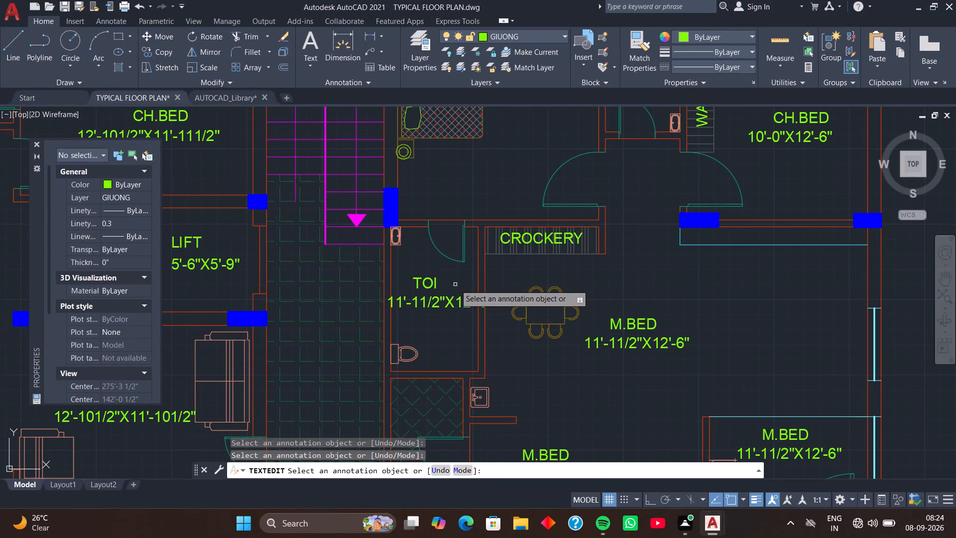
click(457, 301)
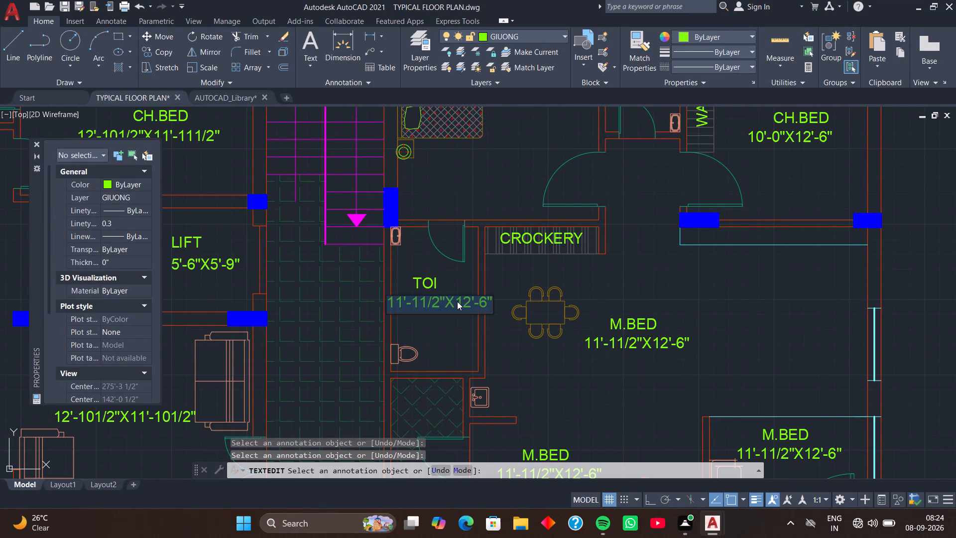
key(4)
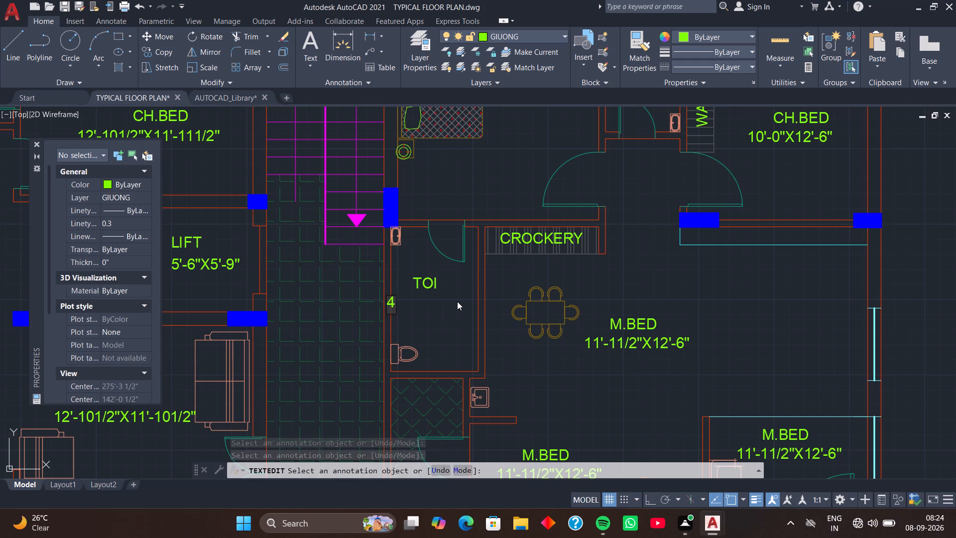
key(apostrophe)
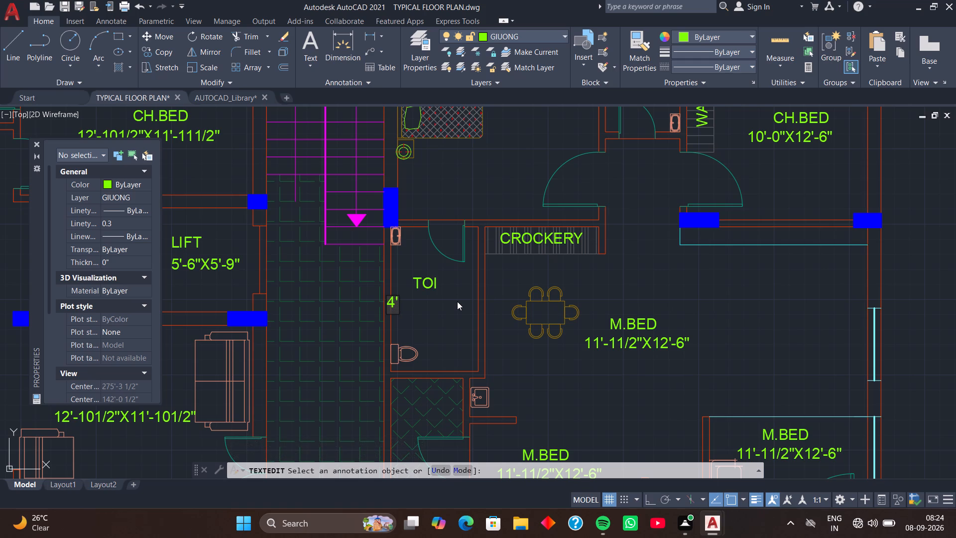
text(-10")
key(x)
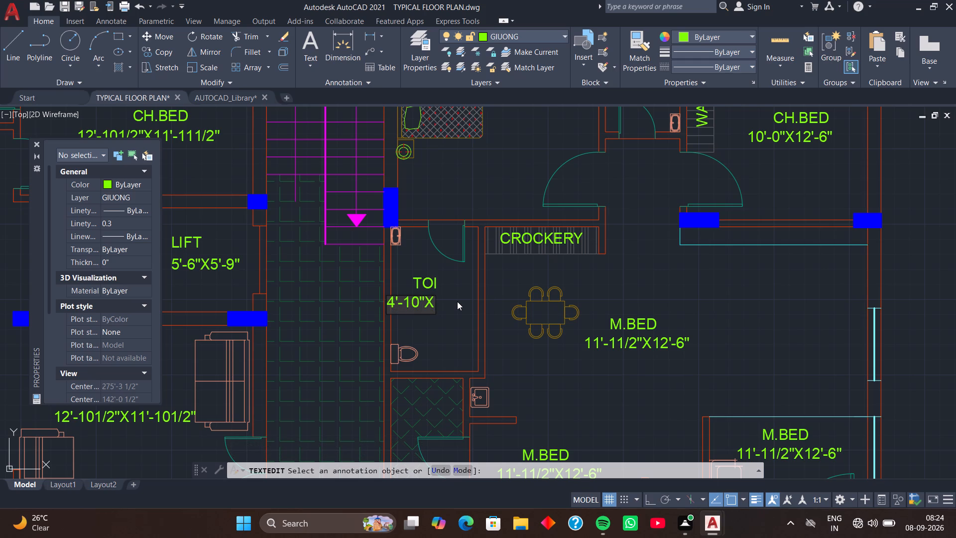
key(8)
key(apostrophe)
text(-0")
key(Return)
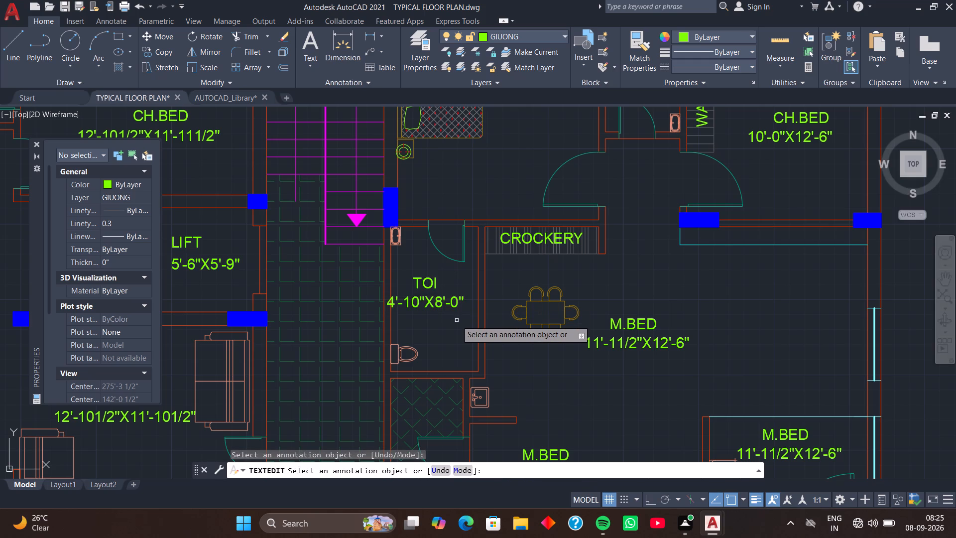
key(space)
Shift the TOI room's size text about 7 1/2" horizontally into the room so it clears the wall.
click(458, 305)
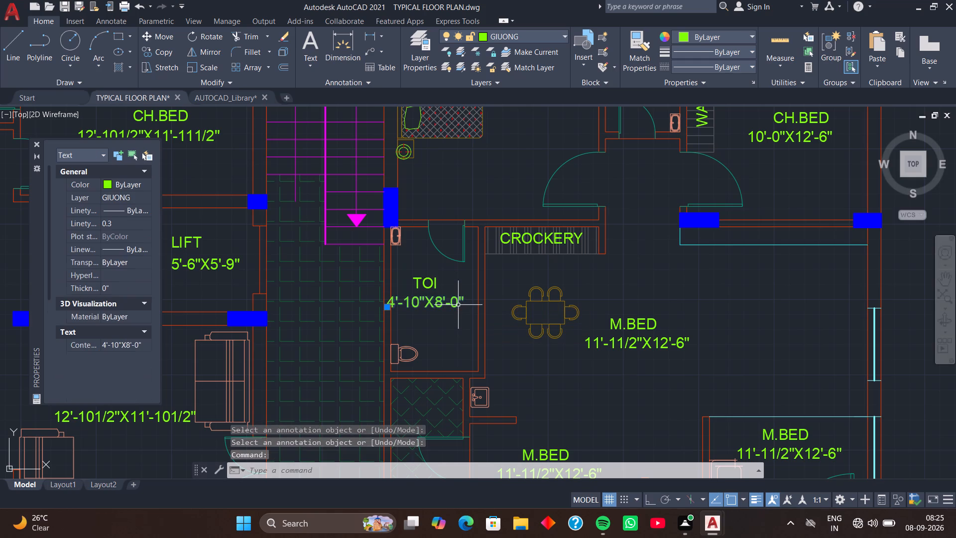
scroll(387, 312, up, 2)
click(382, 300)
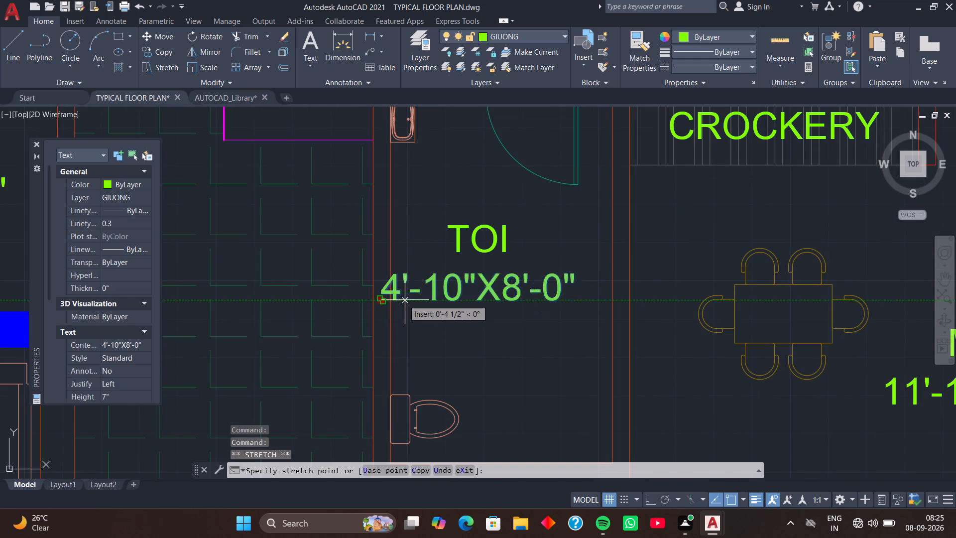
scroll(408, 300, up, 1)
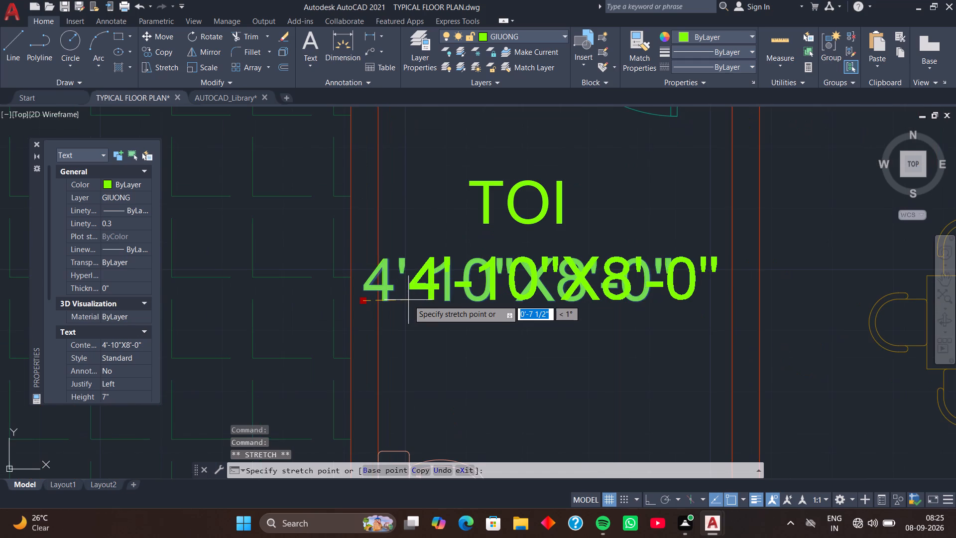
click(408, 300)
scroll(420, 311, down, 3)
key(Escape)
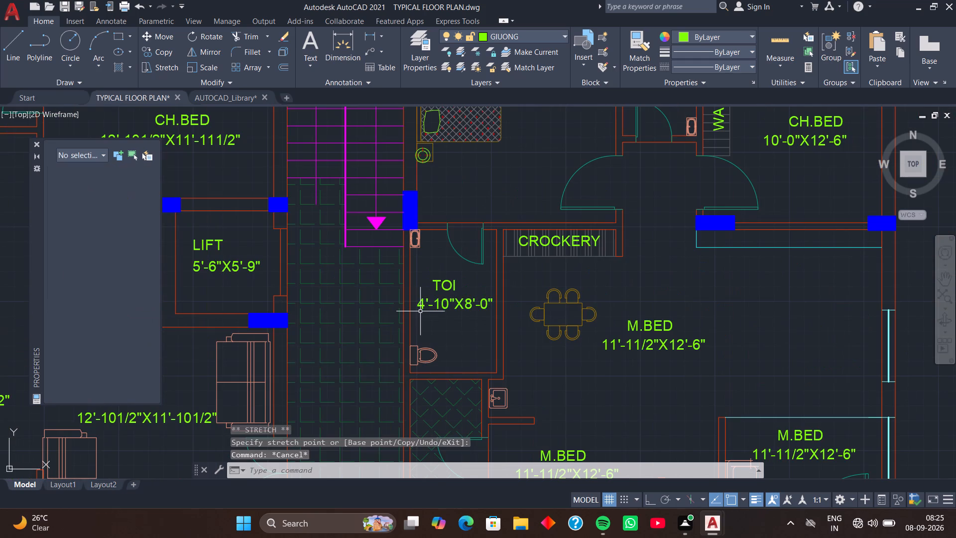
Change the M.BED label beside the dining table to LIV/DIN and its size text to 21'-2"X10'-6".
scroll(420, 311, down, 2)
middle_drag(492, 341, 428, 335)
scroll(438, 333, up, 1)
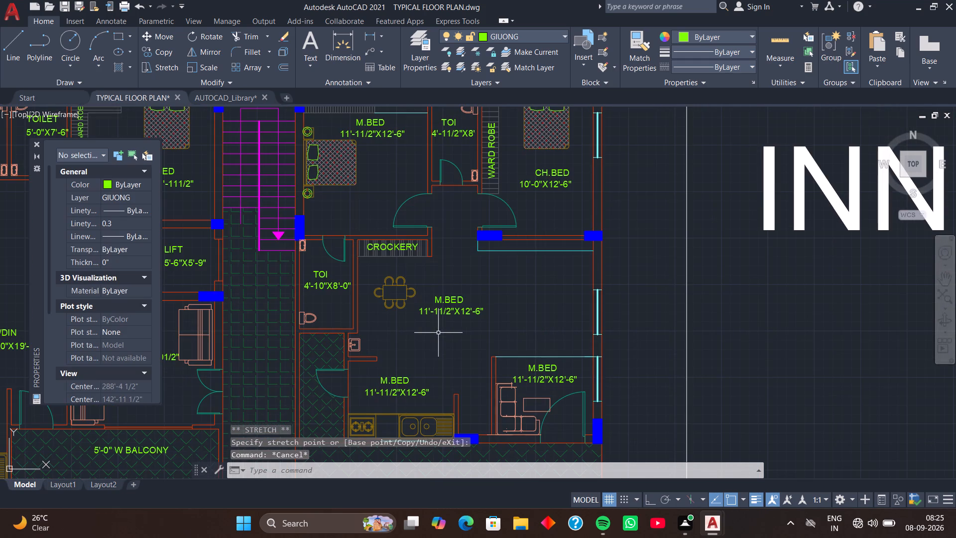
double_click(463, 300)
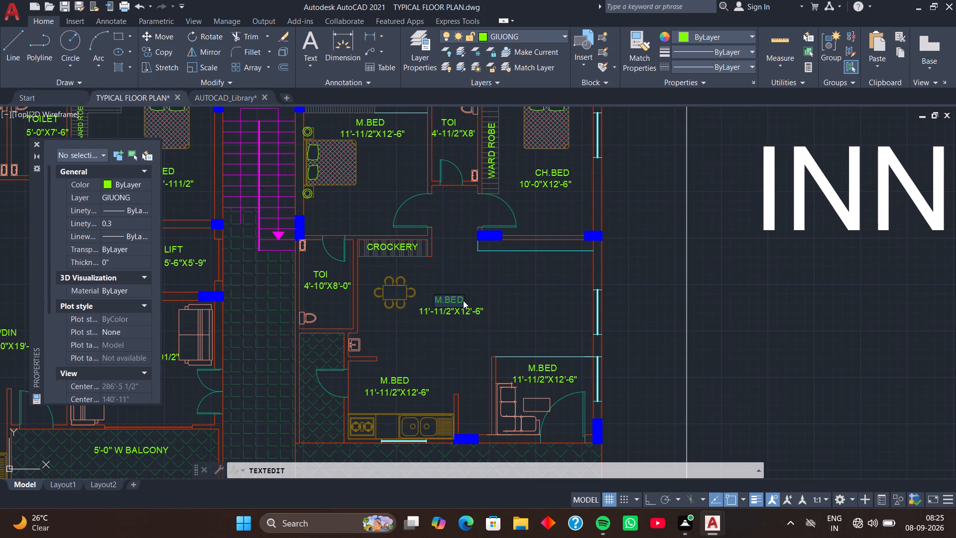
text(LIV)
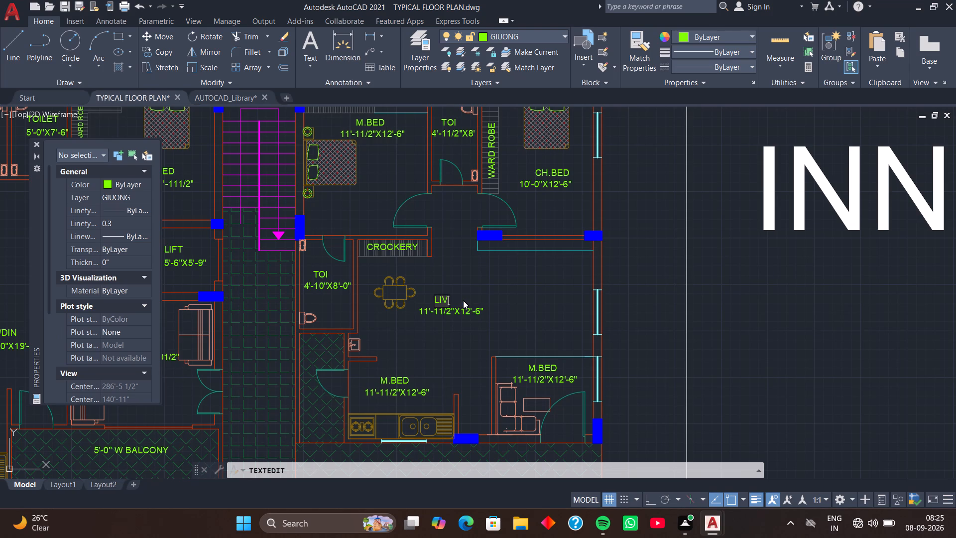
key(slash)
text(DIN)
key(Return)
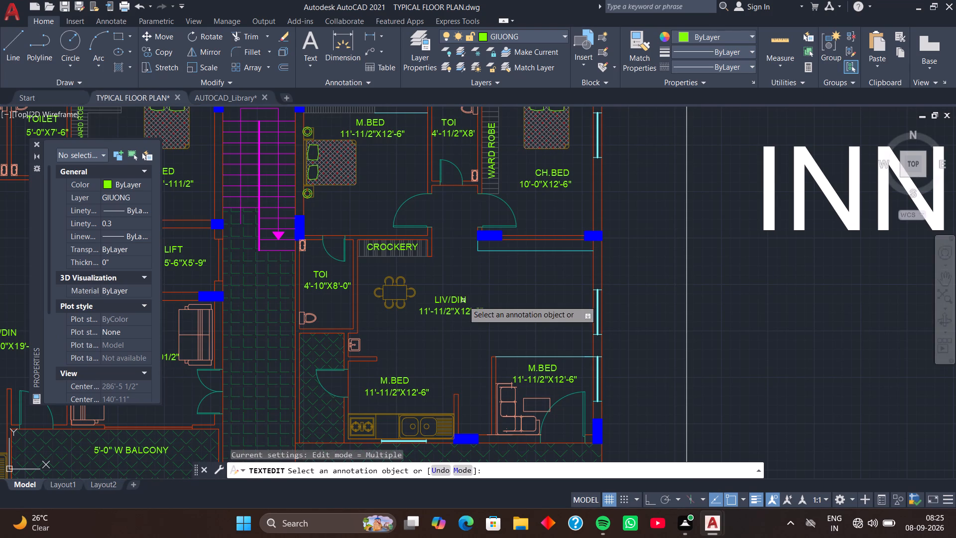
click(453, 314)
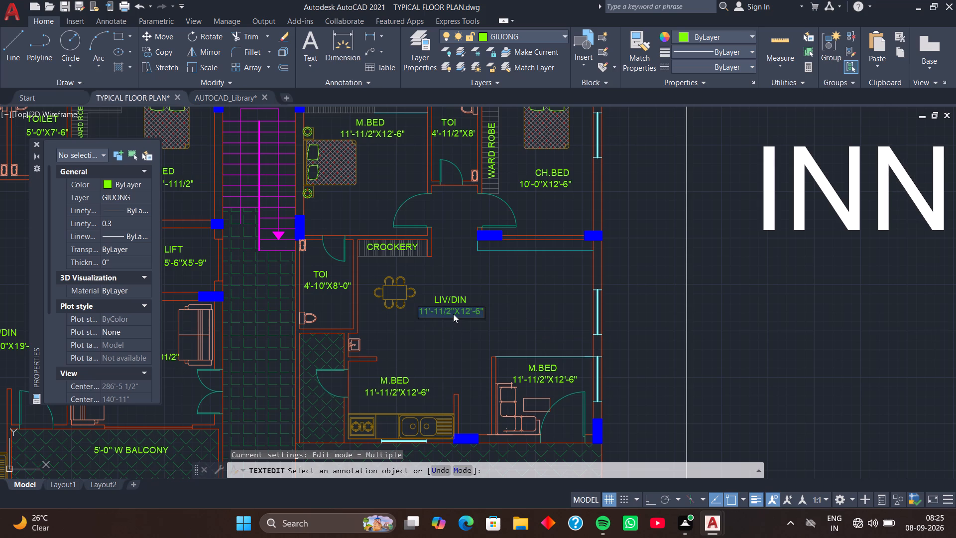
text(21'-2")
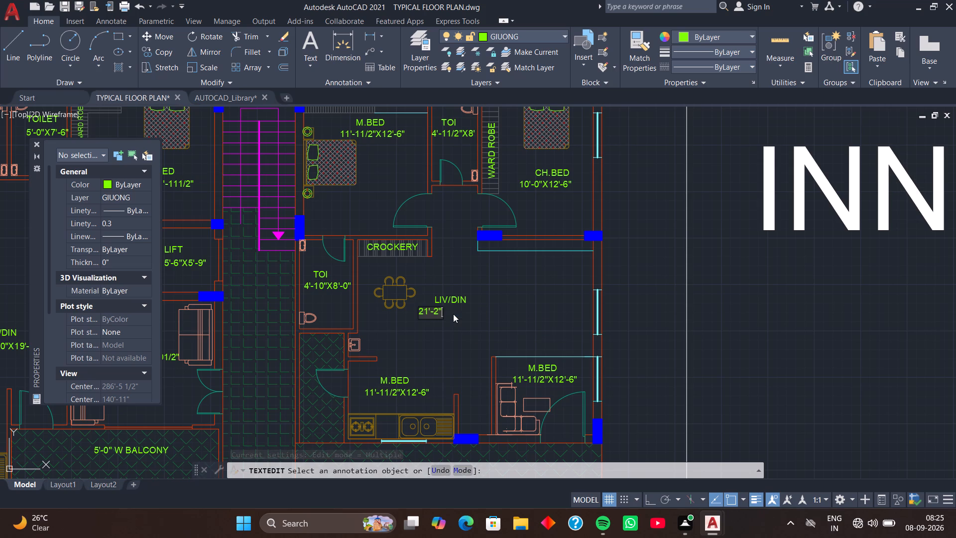
key(x)
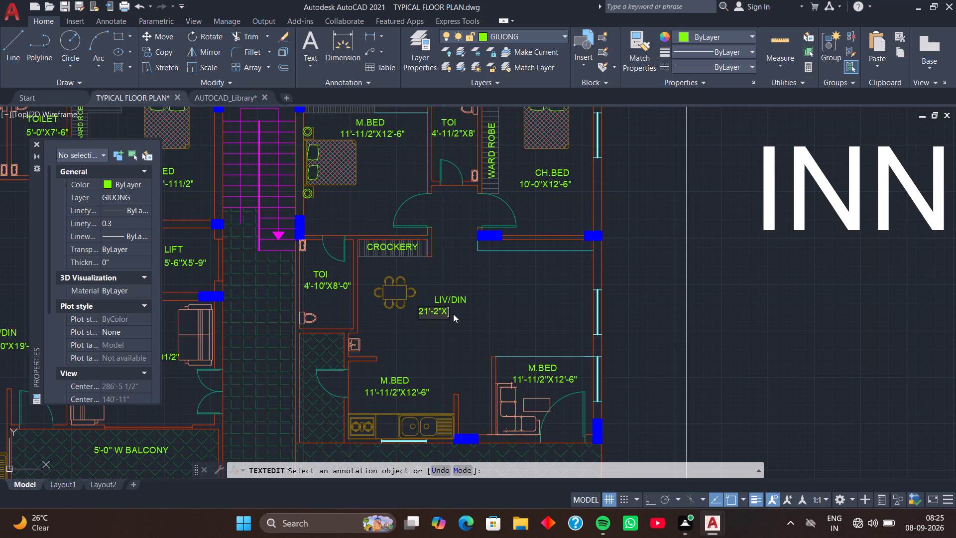
text(10'-6")
key(Return)
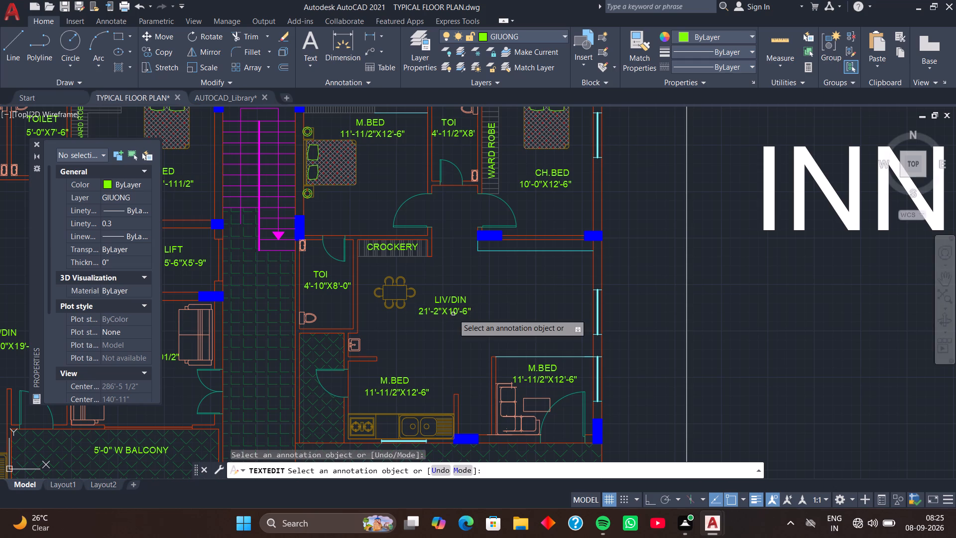
Change the M.BED label above the stove and sink counter to KITCHEN and its size text to 9'-6"X7'-0".
middle_drag(418, 372, 423, 325)
scroll(418, 371, up, 1)
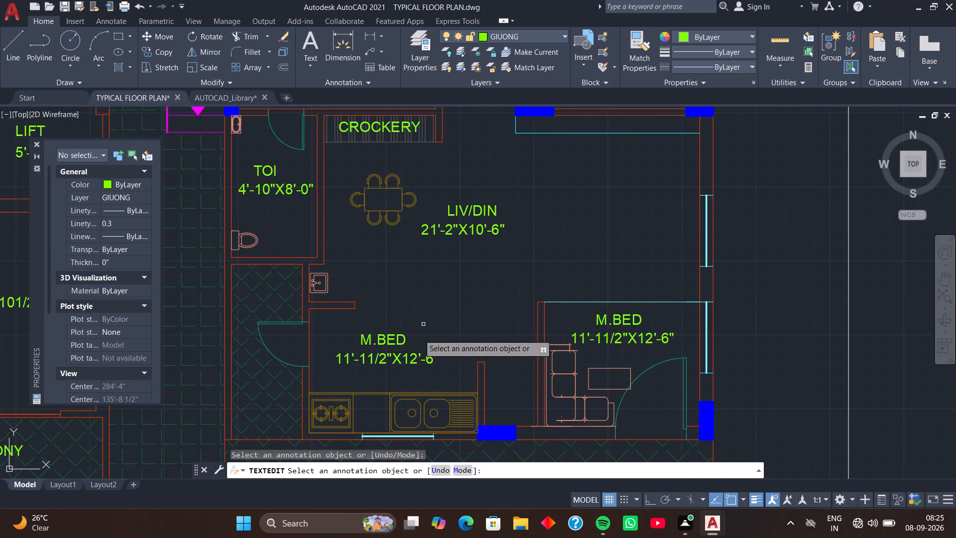
click(406, 342)
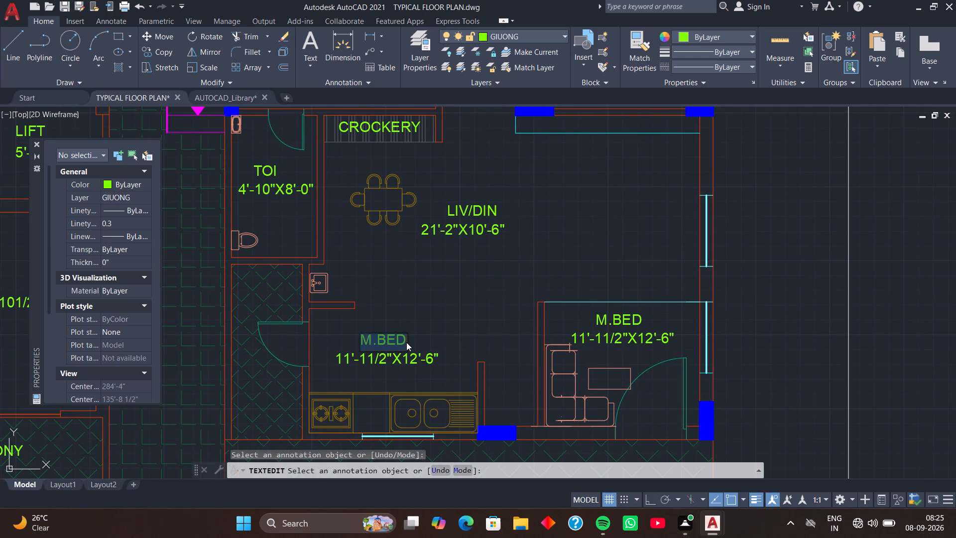
text(KITCHE)
key(n)
key(Return)
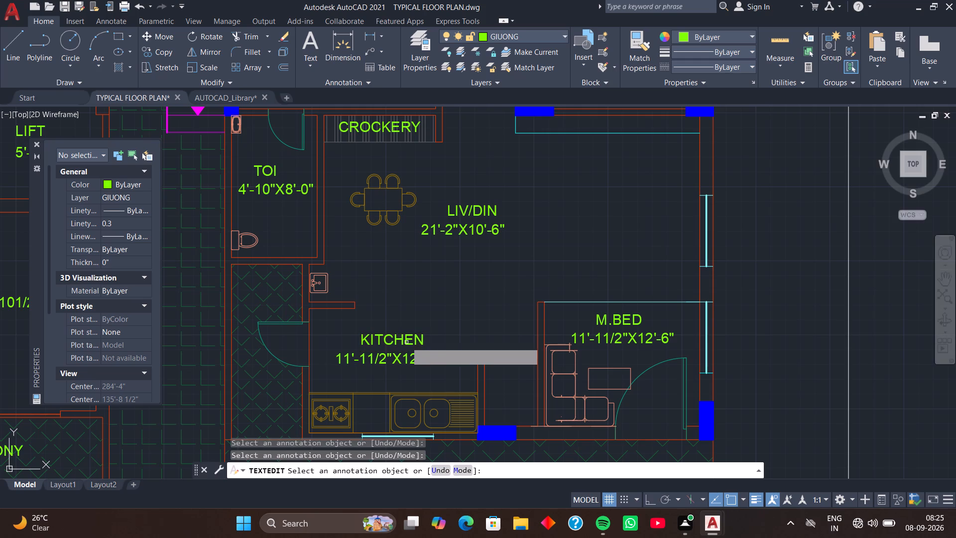
click(412, 364)
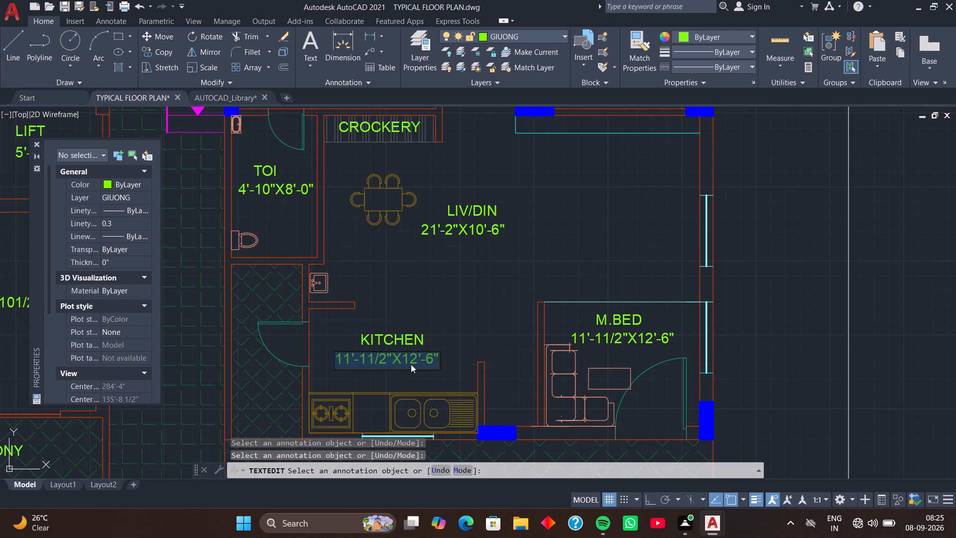
text(9'-)
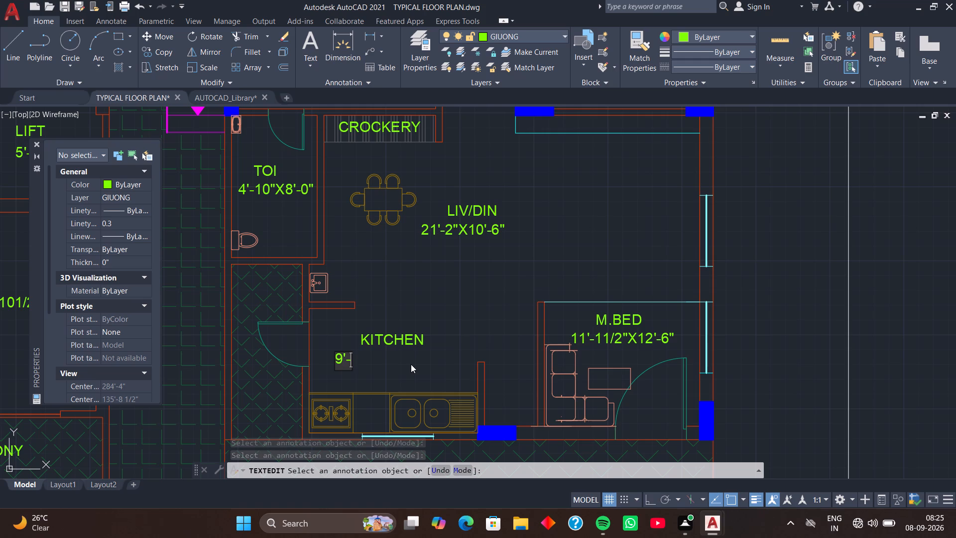
text(6")
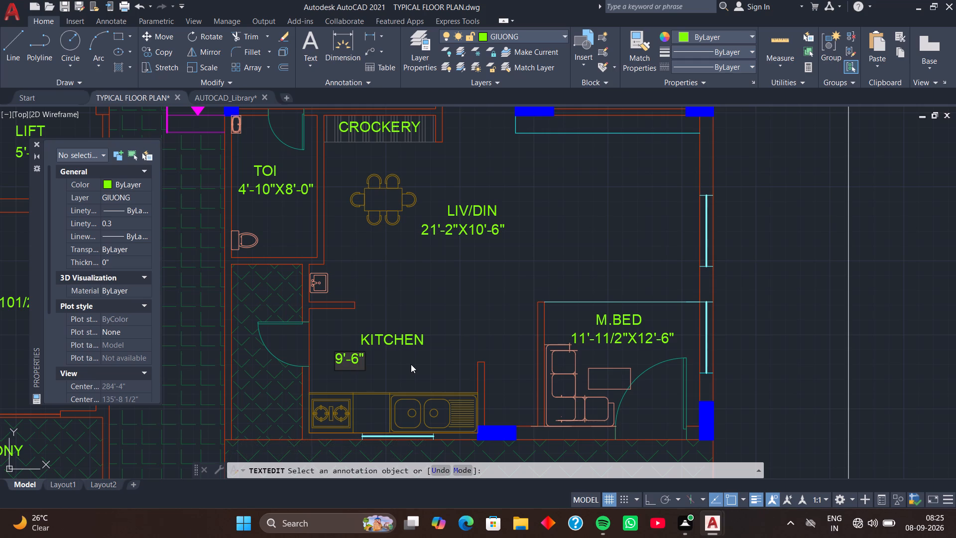
key(x)
text(7')
text(-0")
key(Return)
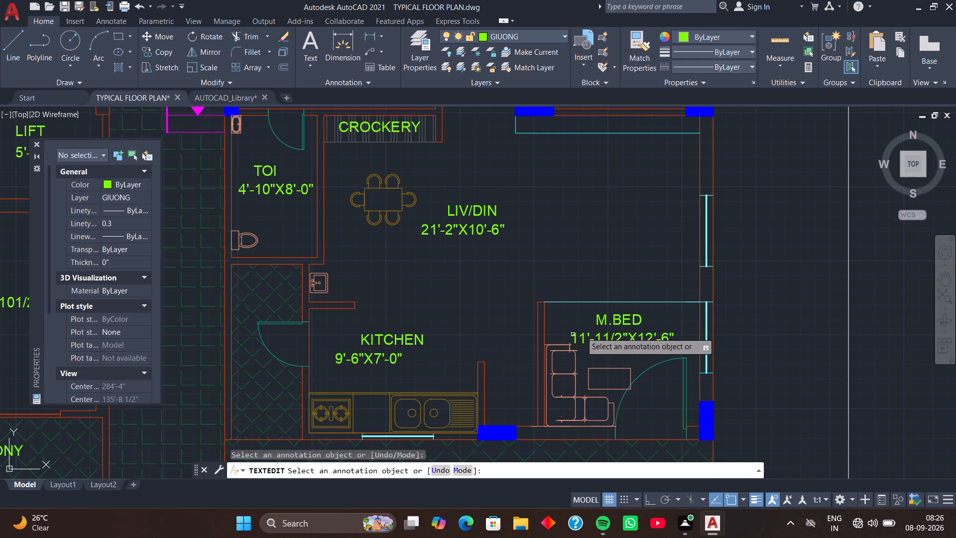
Change the M.BED label in the sofa room to DWG and its size text to 8'-9"X7'-0".
click(615, 323)
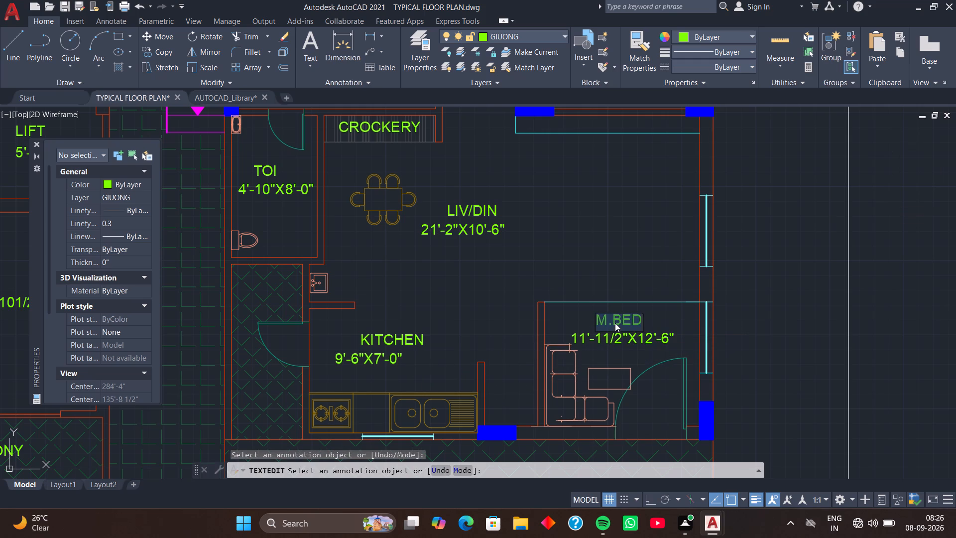
text(DWG)
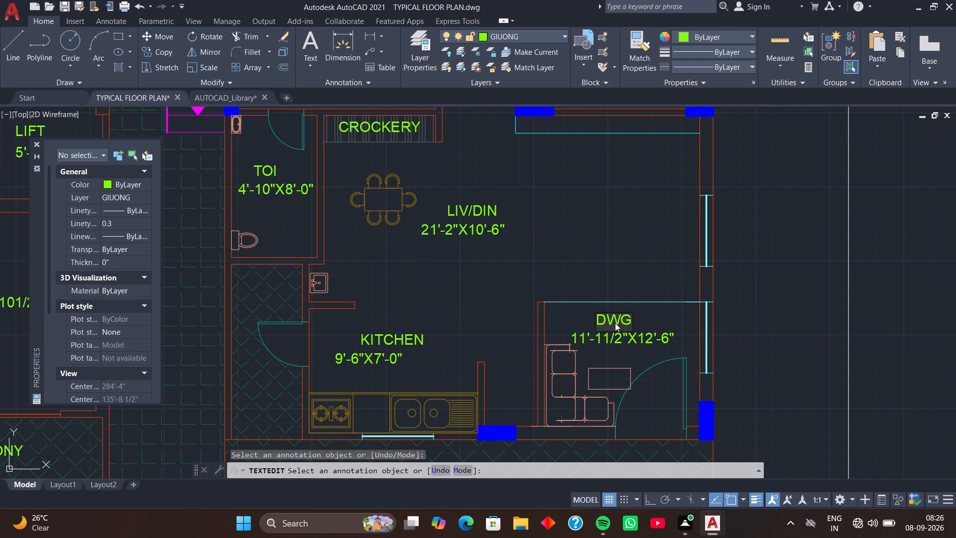
key(Return)
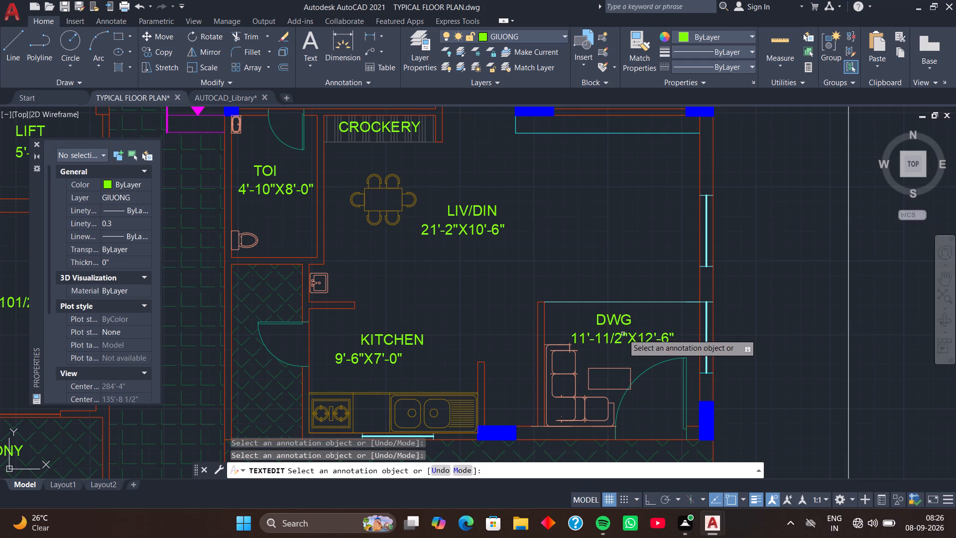
click(623, 334)
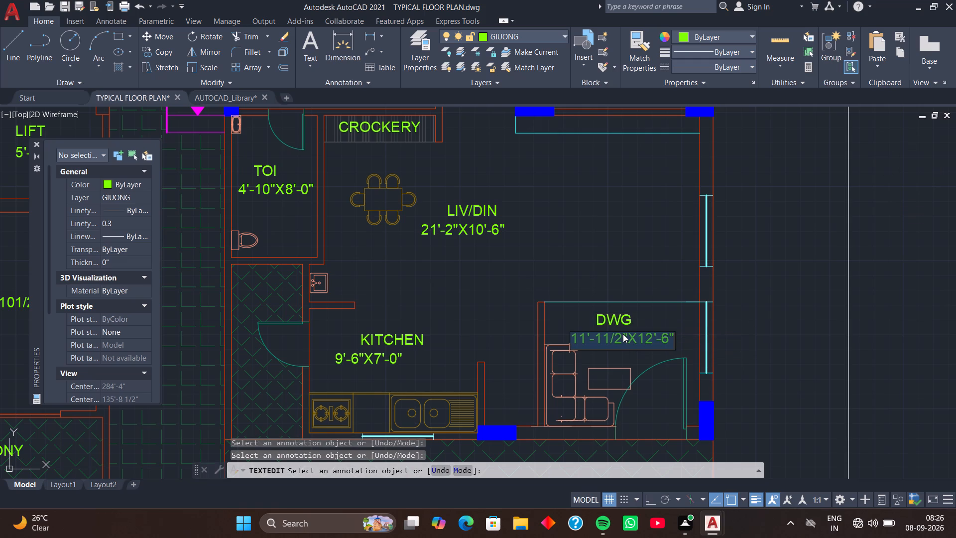
text(8'-9")
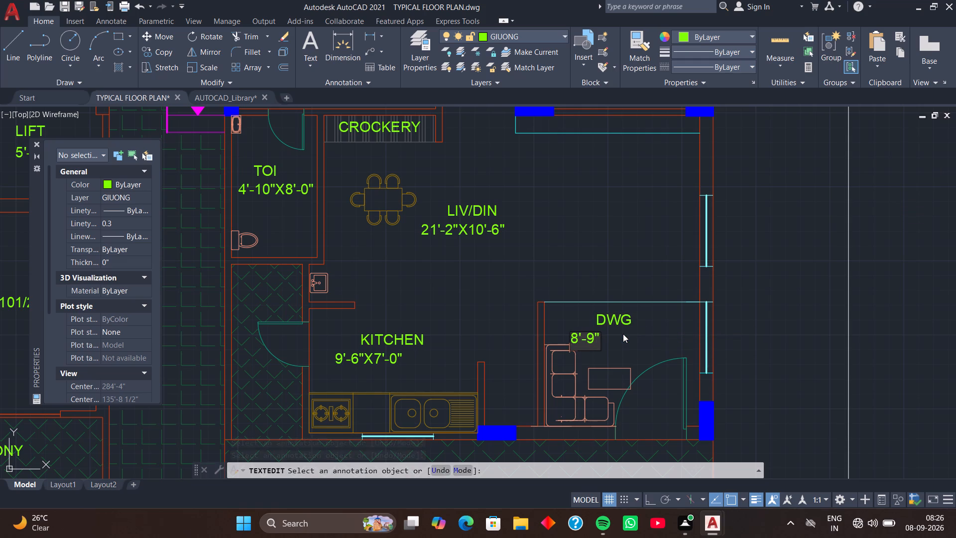
key(x)
text(7'-0)
key(shift+quotedbl)
key(Return)
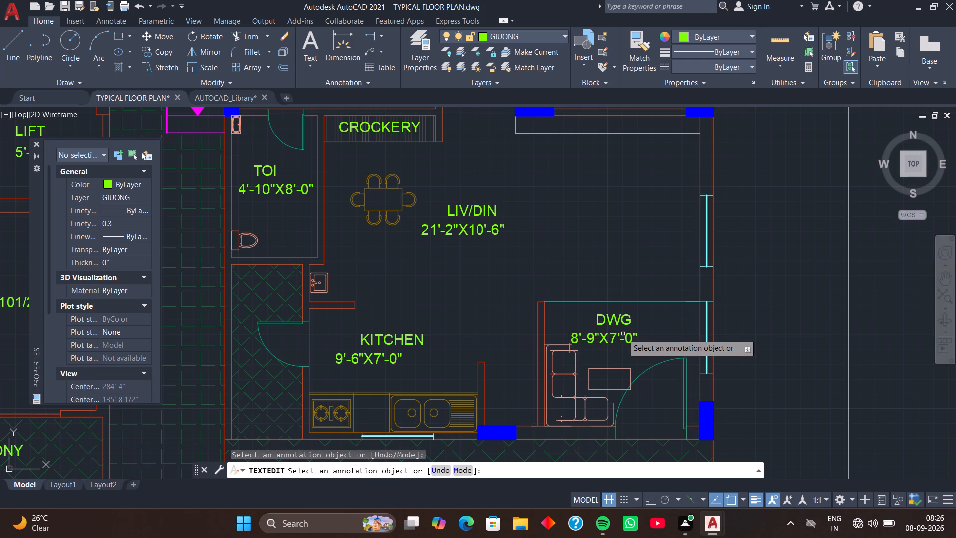
Copy the LIV/DIN name text to the narrow wall unit strip between the two blue columns below CH.BED.
scroll(531, 343, down, 1)
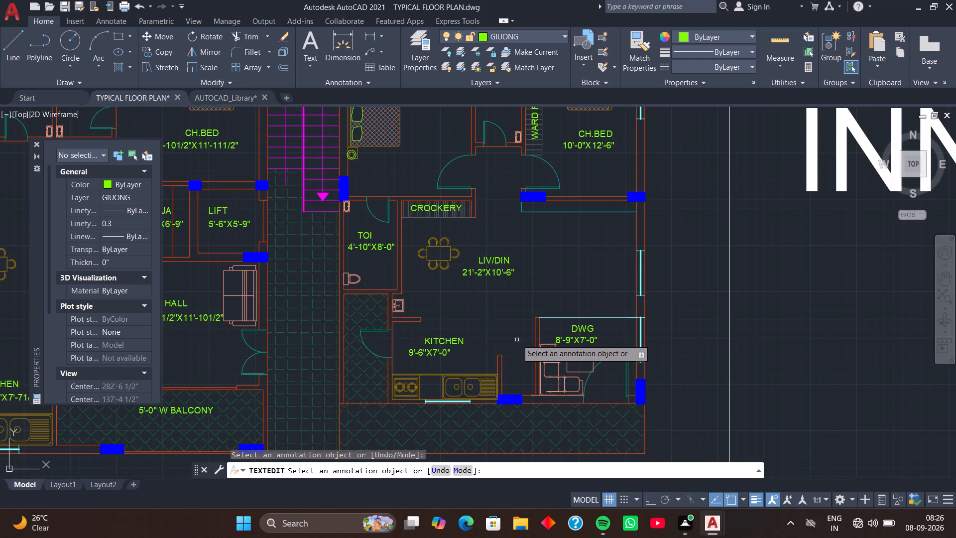
middle_drag(517, 339, 539, 327)
middle_drag(536, 318, 532, 353)
middle_drag(529, 346, 526, 371)
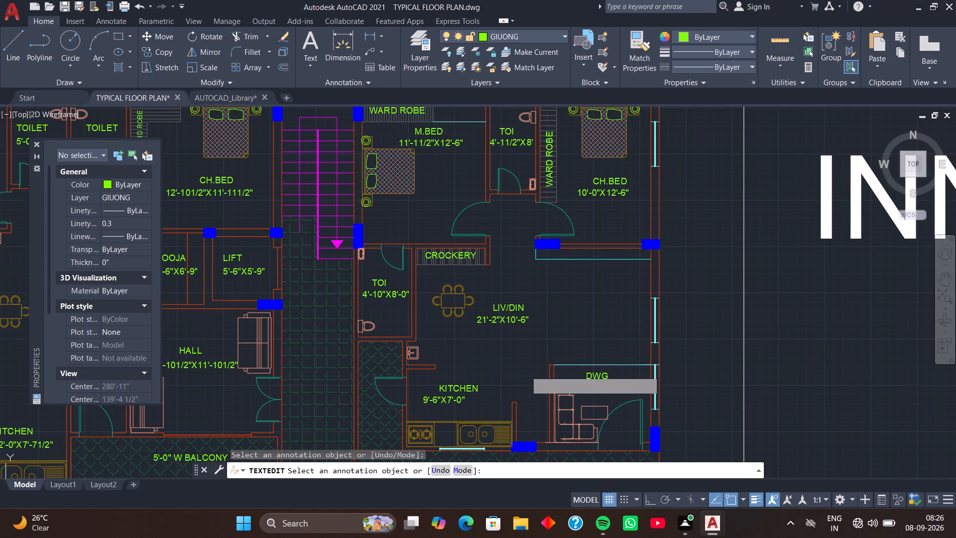
key(space)
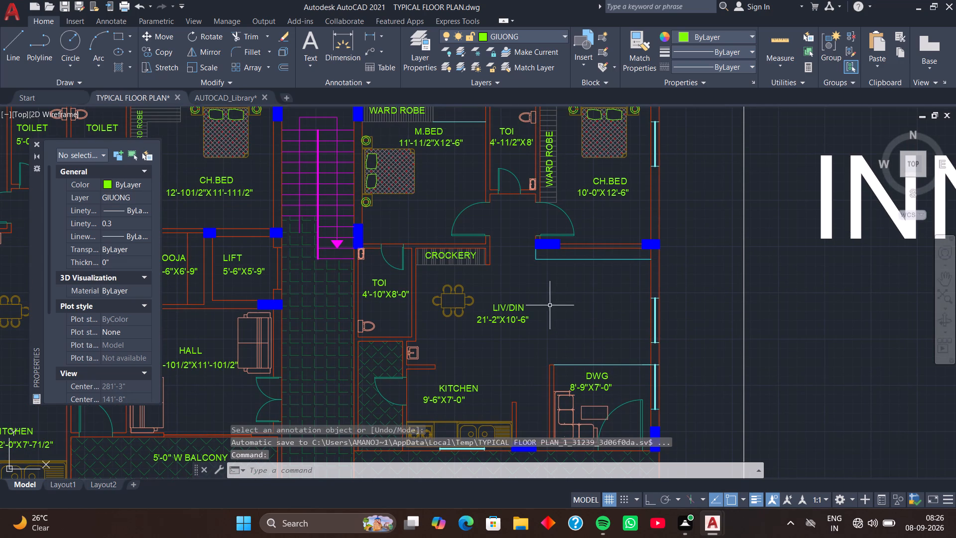
click(524, 308)
text(CO)
key(space)
scroll(489, 302, up, 2)
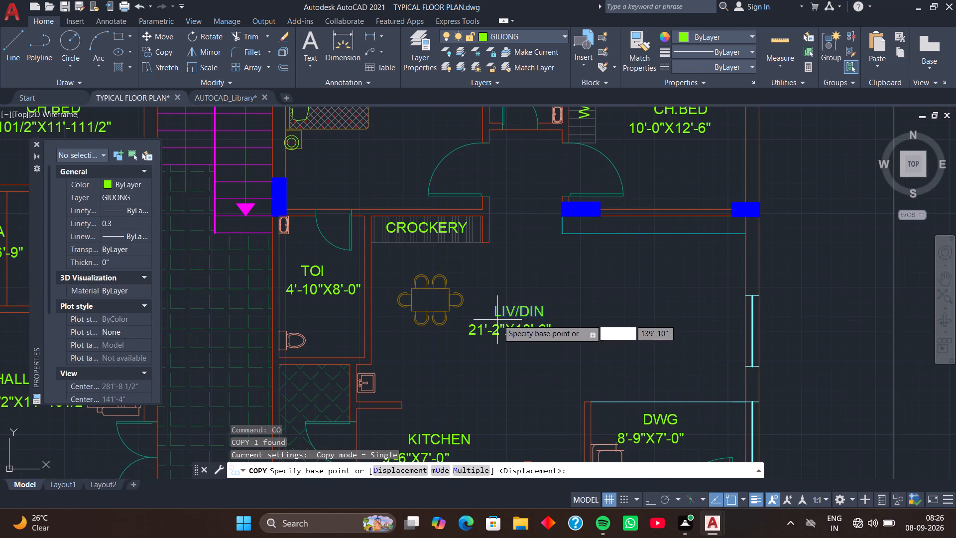
click(498, 319)
scroll(610, 246, up, 1)
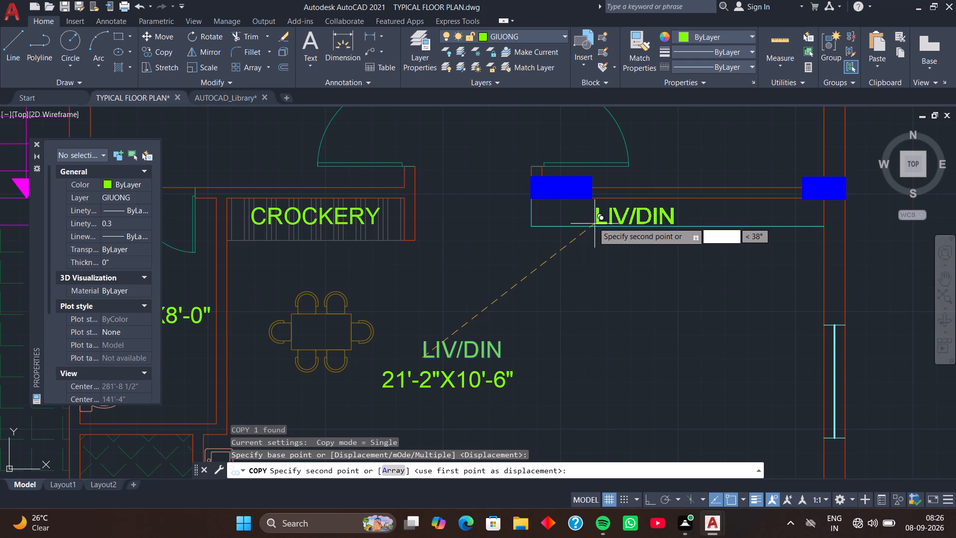
click(589, 222)
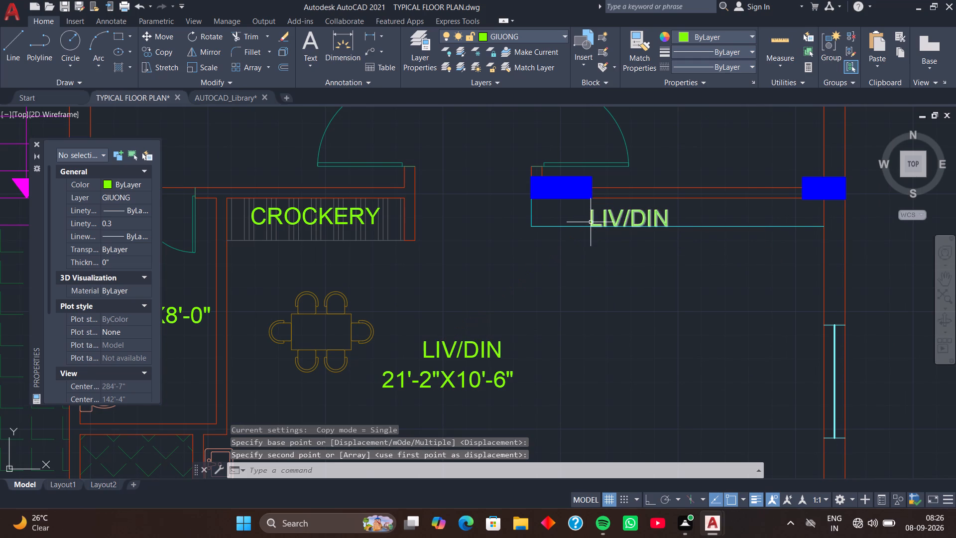
Change the copied LIV/DIN text on the wall unit strip to UNIT TV.
double_click(591, 222)
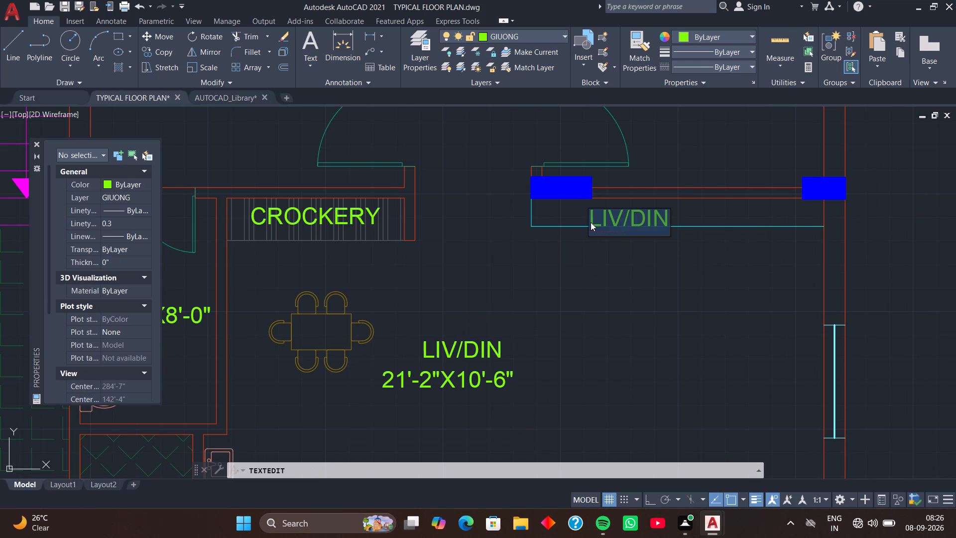
text(UNIT)
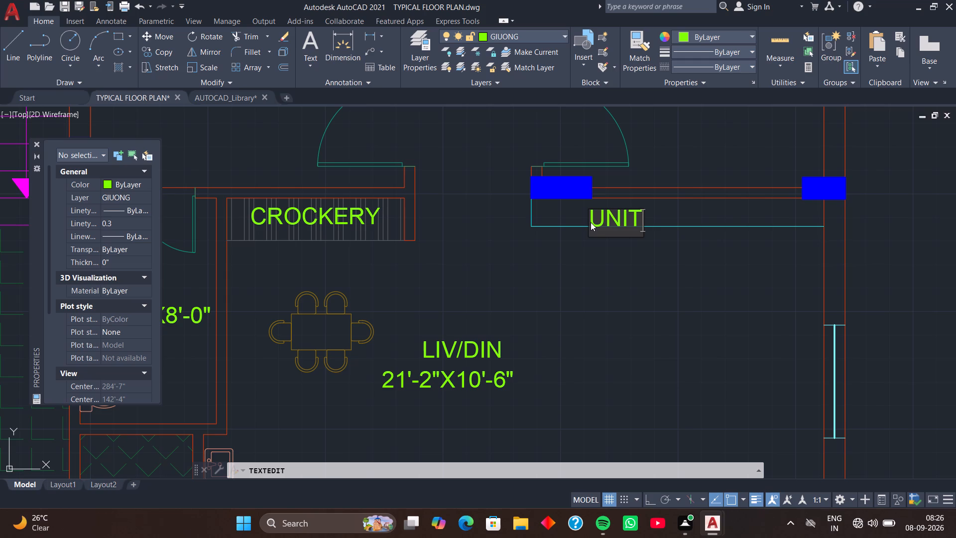
key(space)
text(T)
key(v)
key(Return)
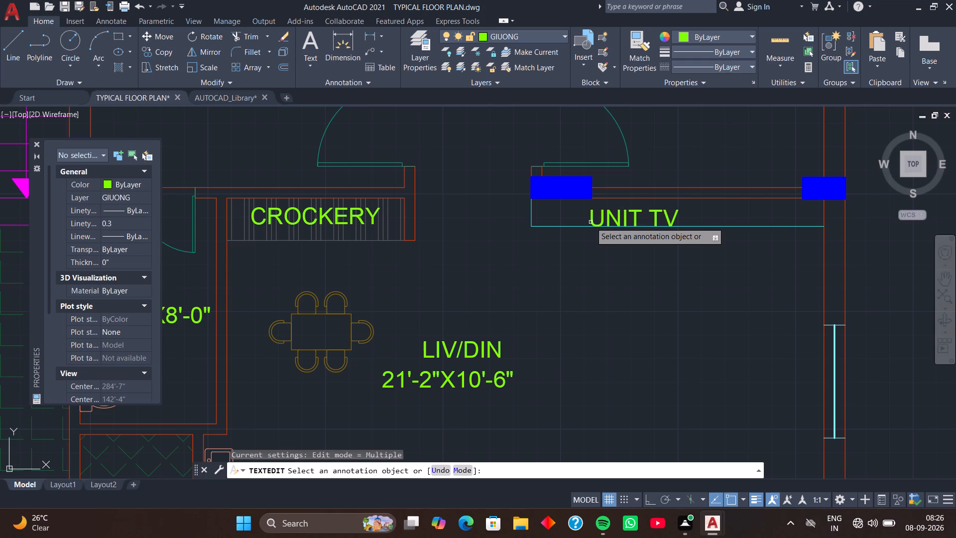
key(Escape)
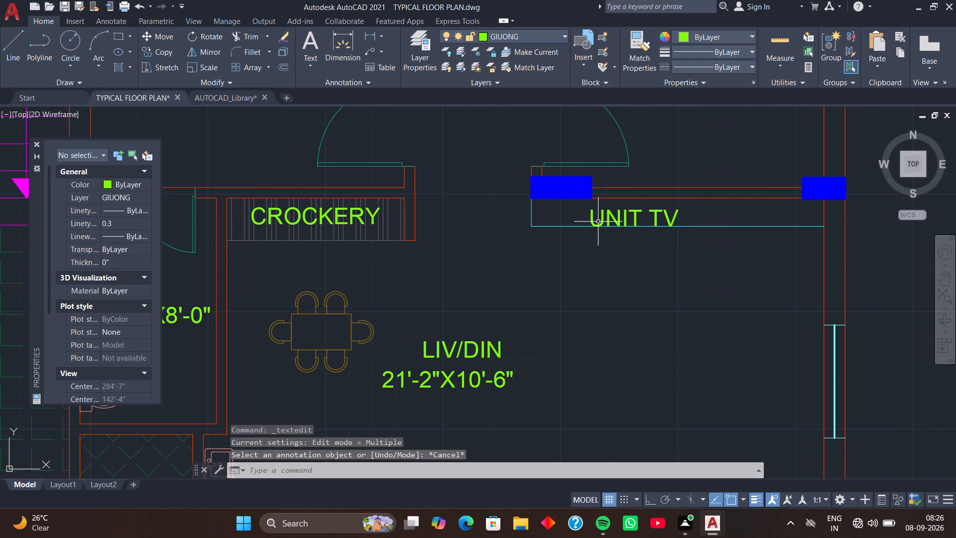
Move the UNIT TV text away from the column and fully inside the unit strip, clear of its front line.
click(600, 222)
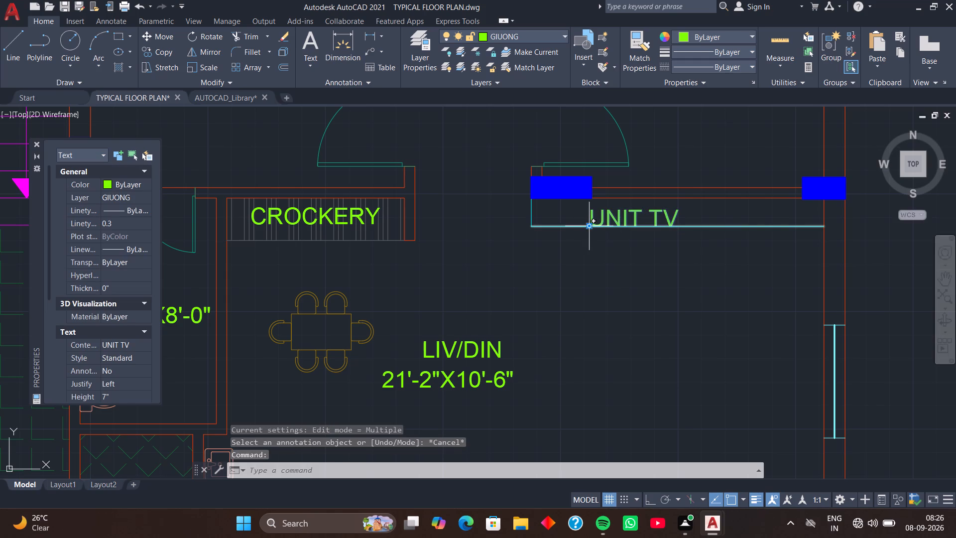
click(587, 226)
scroll(614, 217, up, 2)
click(629, 222)
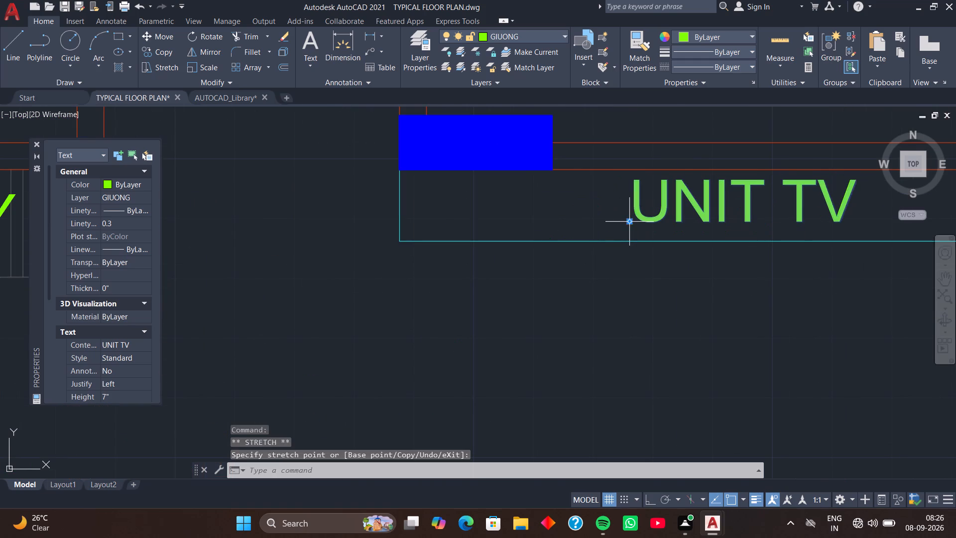
key(Escape)
scroll(653, 259, down, 2)
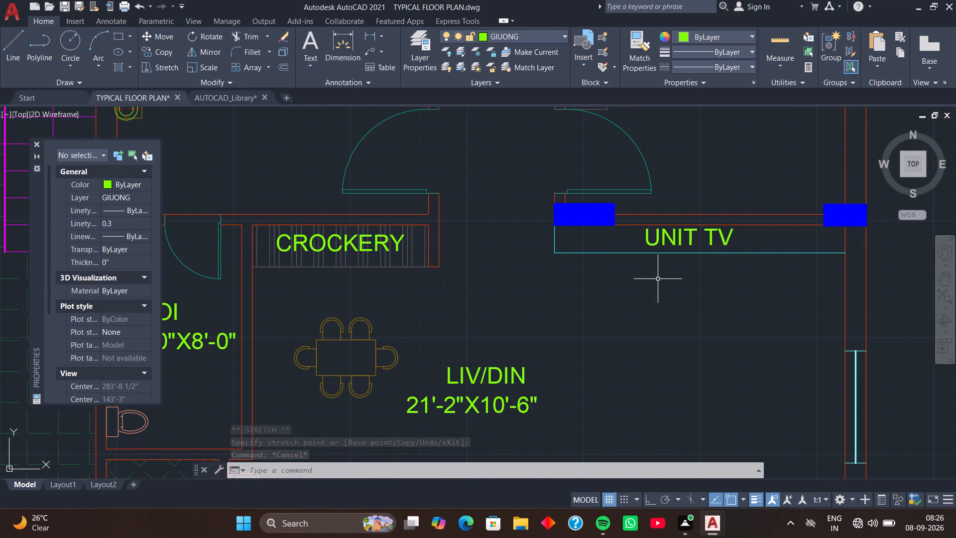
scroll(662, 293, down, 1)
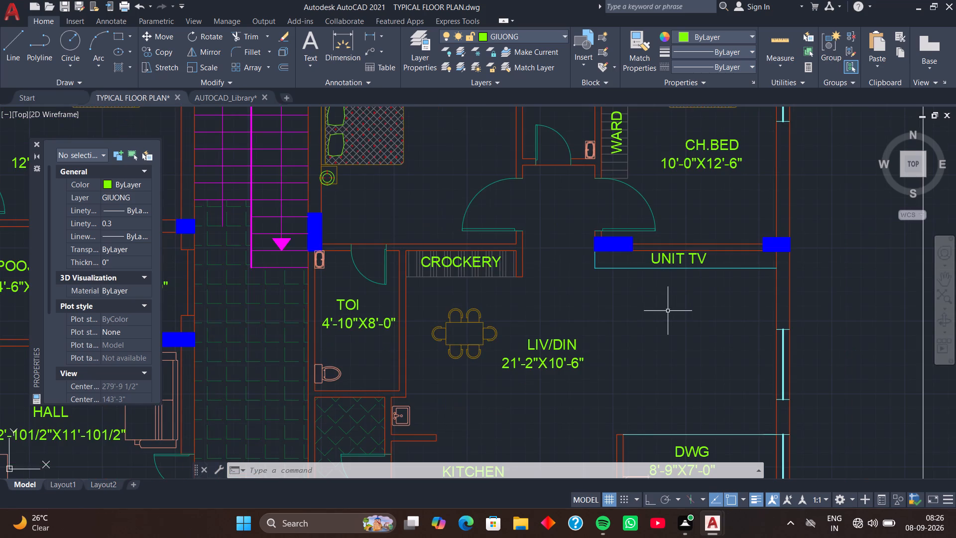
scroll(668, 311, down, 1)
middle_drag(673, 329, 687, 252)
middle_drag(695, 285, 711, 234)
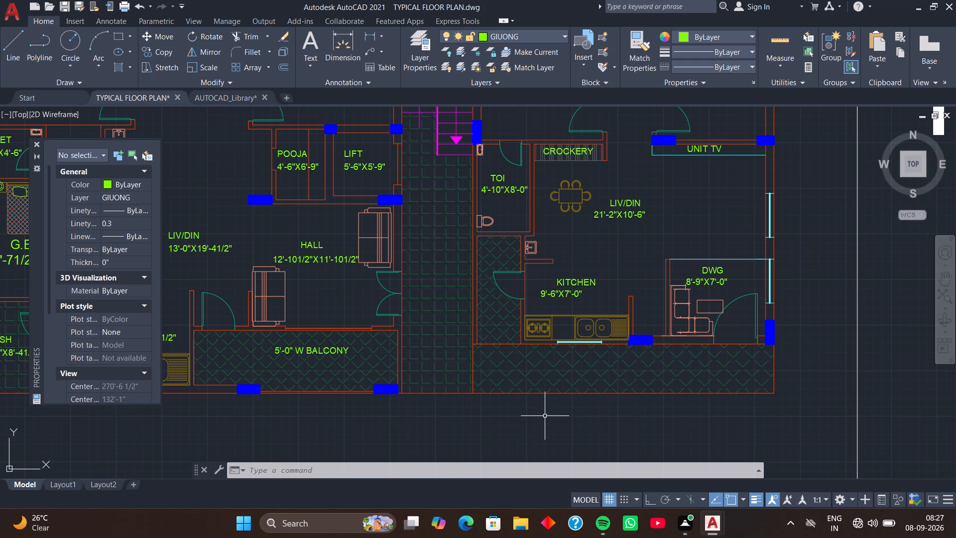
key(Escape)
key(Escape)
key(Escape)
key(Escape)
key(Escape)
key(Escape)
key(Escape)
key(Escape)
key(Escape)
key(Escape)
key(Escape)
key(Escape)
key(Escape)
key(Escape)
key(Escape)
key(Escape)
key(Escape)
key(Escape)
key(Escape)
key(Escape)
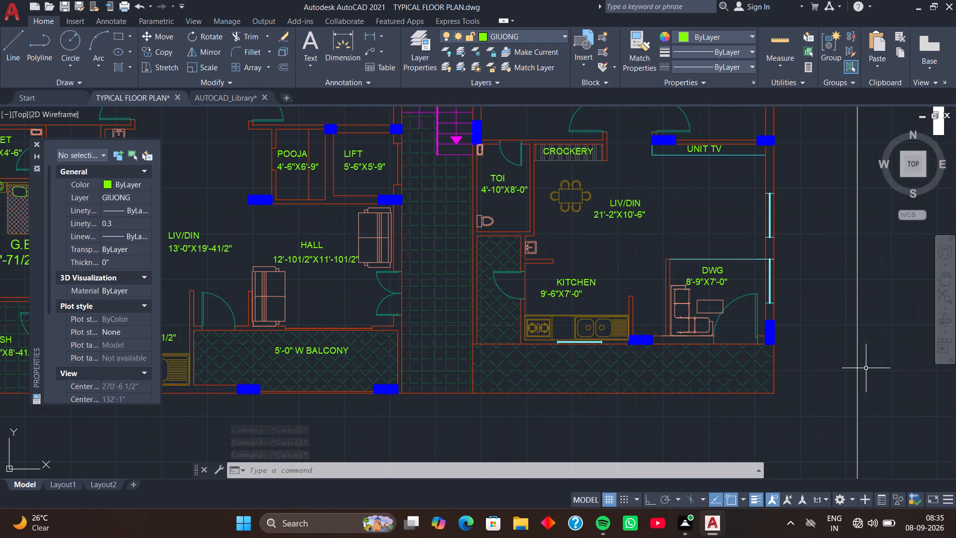
Quit AutoCAD, closing the TYPICAL FLOOR PLAN drawing.
click(952, 8)
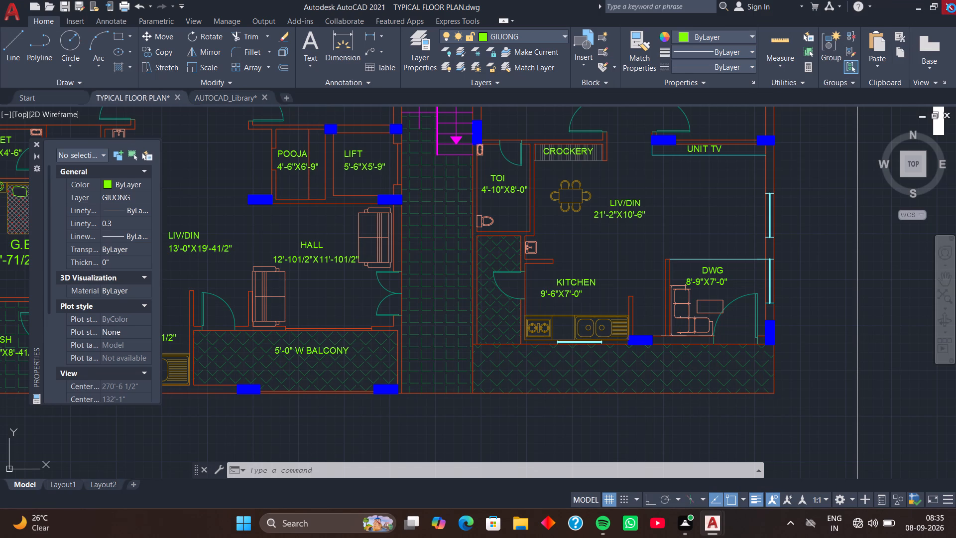
click(468, 287)
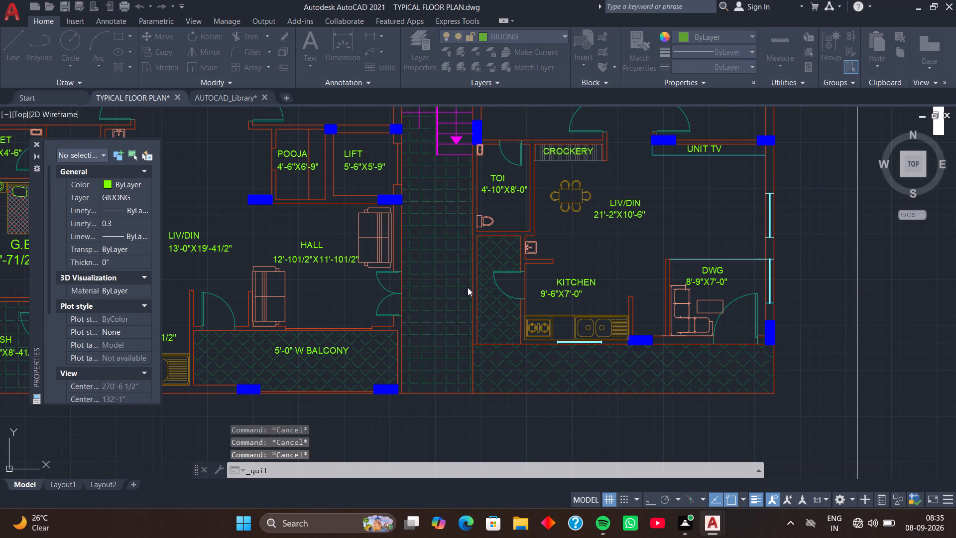
click(434, 288)
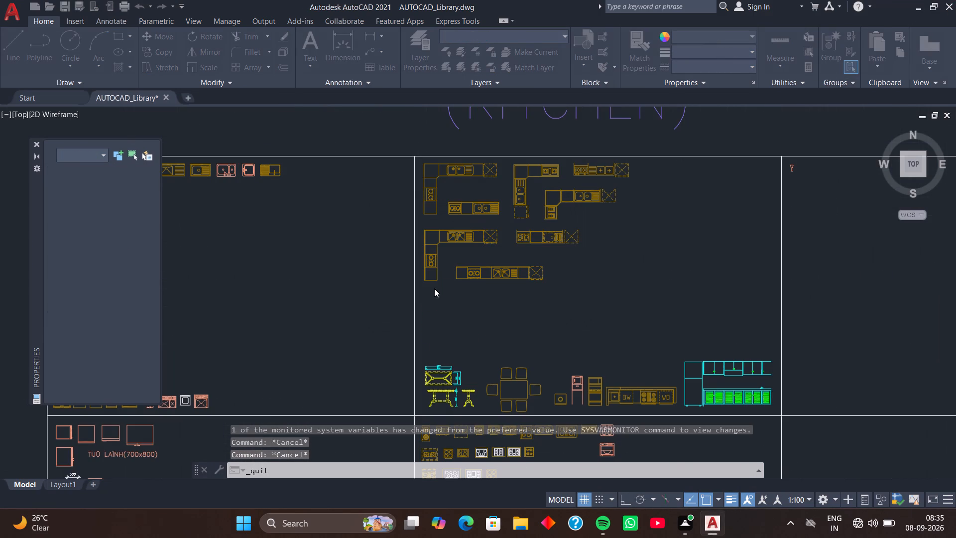
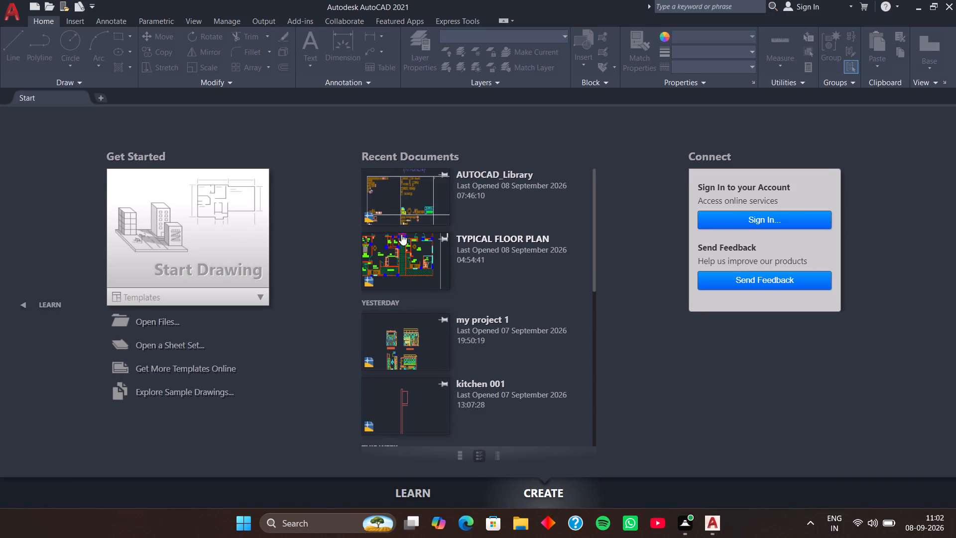
Reopen the TYPICAL FLOOR PLAN drawing from the recent documents.
click(430, 259)
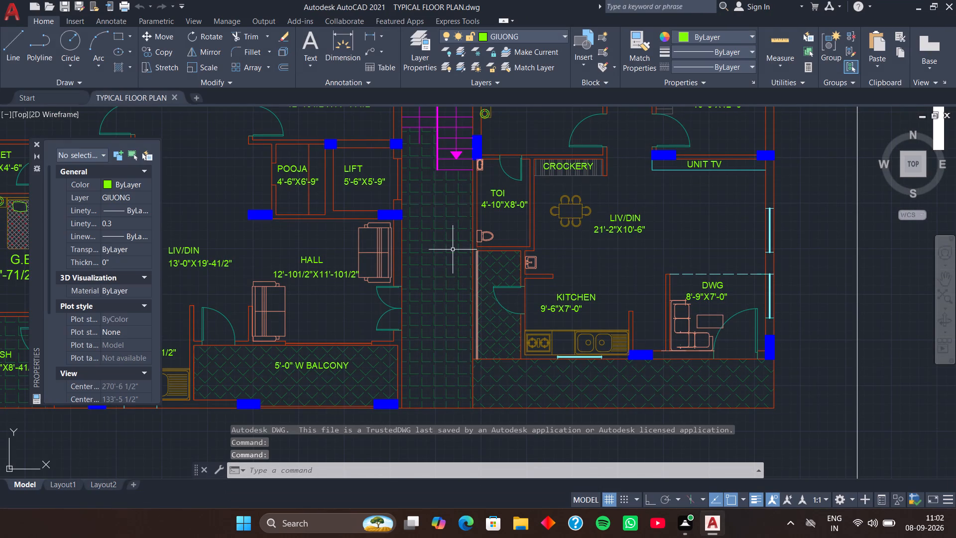
Look over the full floor plan, checking the room and fixture labels of both flats within the plot boundary.
scroll(448, 252, down, 1)
middle_drag(449, 252, 504, 243)
middle_drag(487, 244, 524, 240)
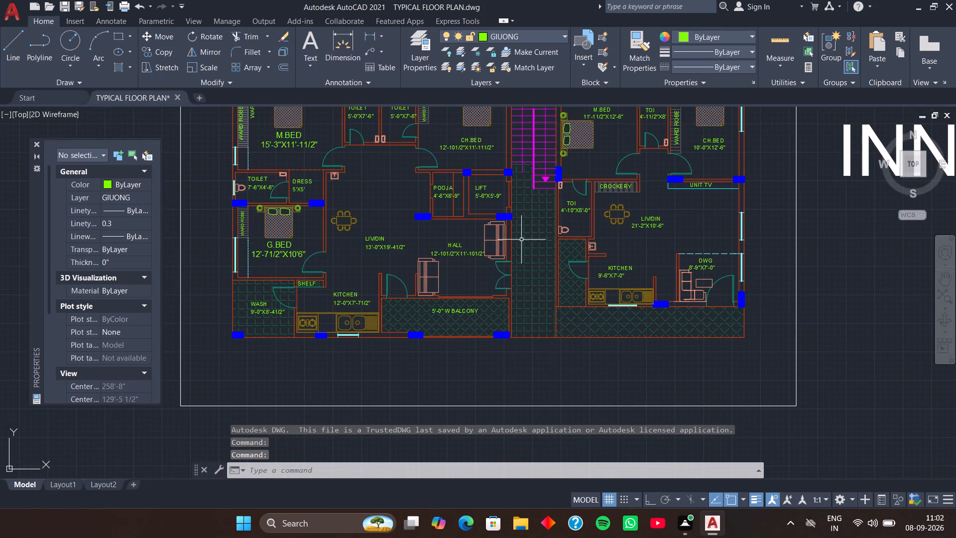
scroll(500, 237, down, 1)
middle_drag(485, 226, 439, 253)
middle_drag(469, 255, 466, 239)
scroll(468, 236, up, 1)
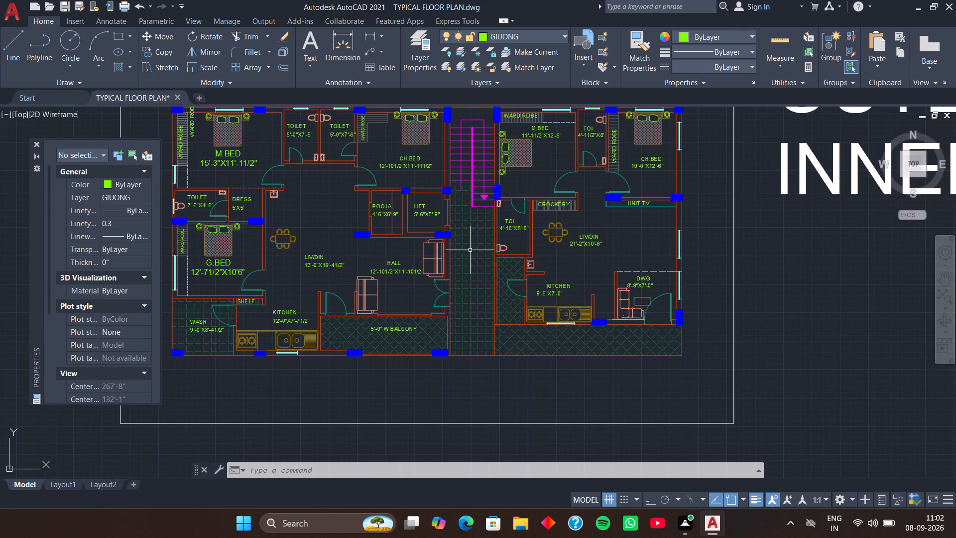
scroll(498, 285, down, 1)
middle_drag(498, 287, 497, 278)
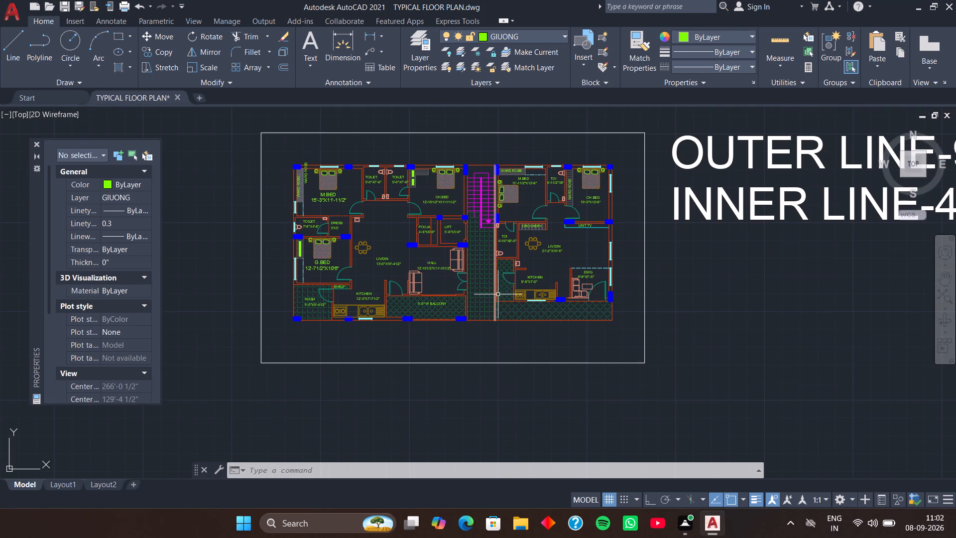
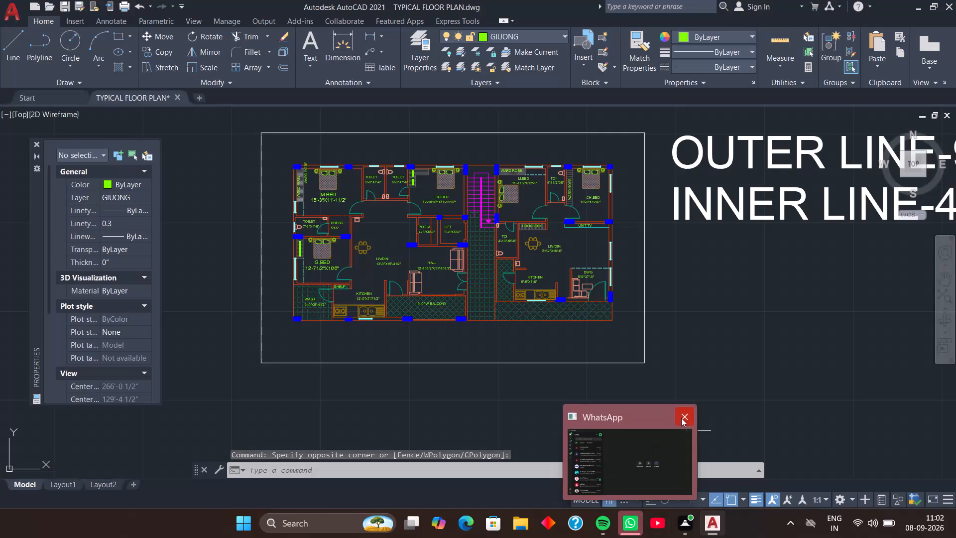
Close the open WhatsApp window.
click(685, 418)
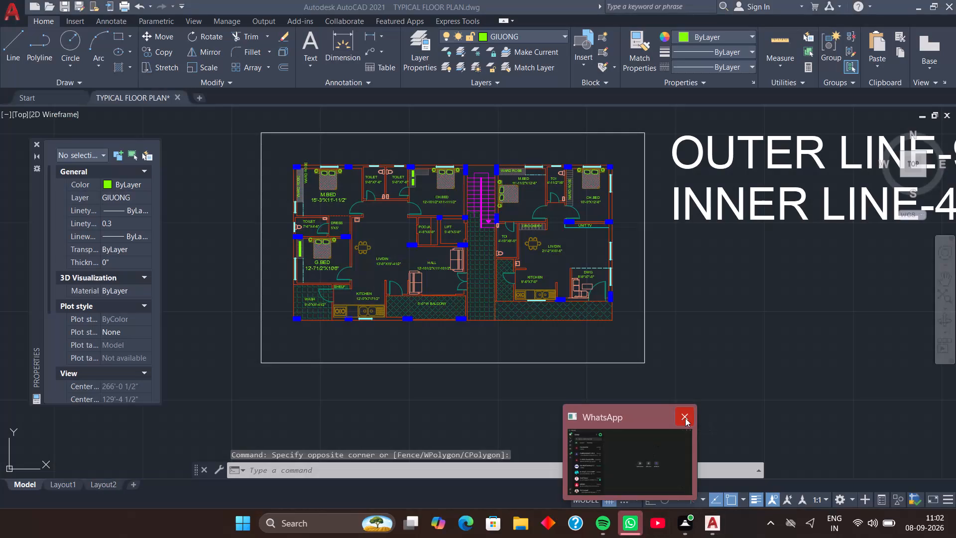
click(685, 417)
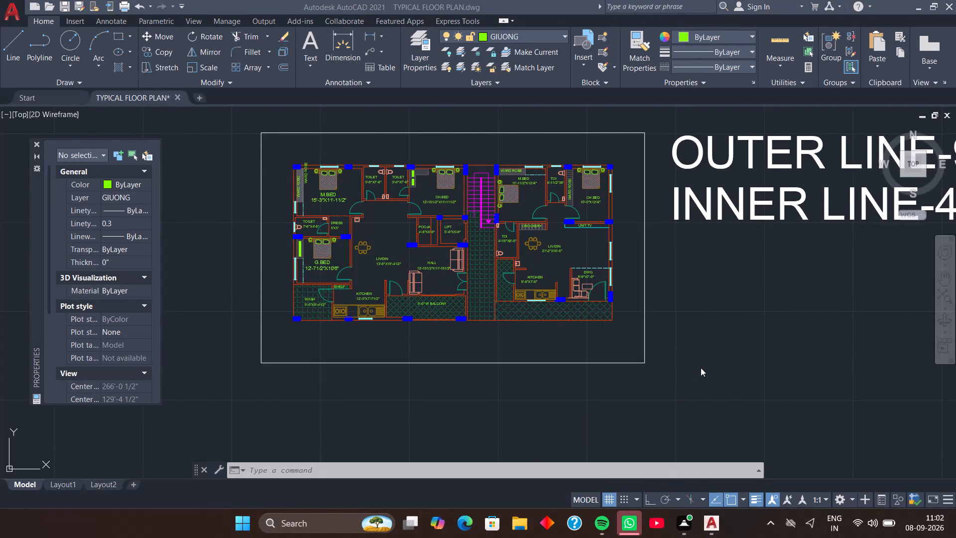
Copy the 5'-0" W BALCONY label into the hatched strip below the second flat's kitchen and DWG room.
scroll(685, 366, down, 1)
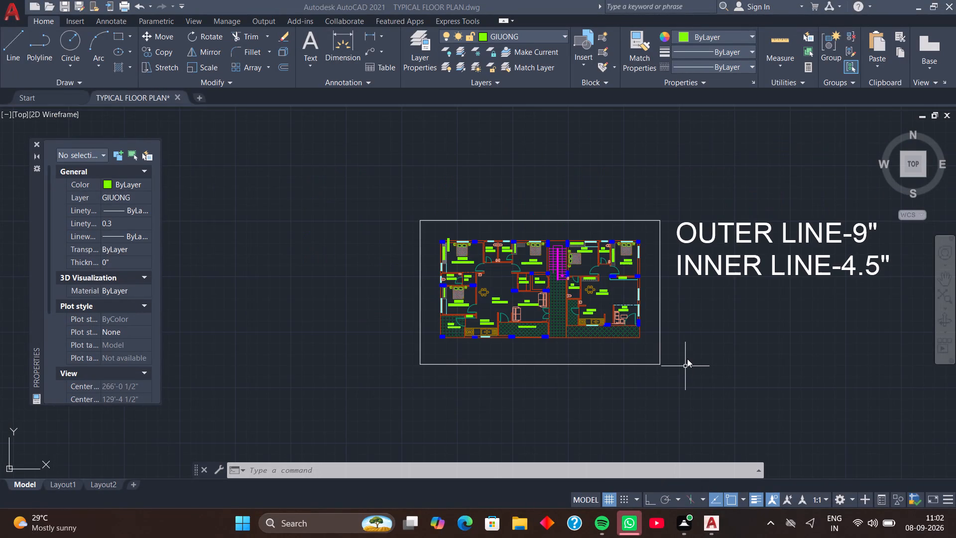
middle_drag(685, 353, 660, 391)
middle_drag(621, 353, 586, 383)
scroll(579, 376, up, 1)
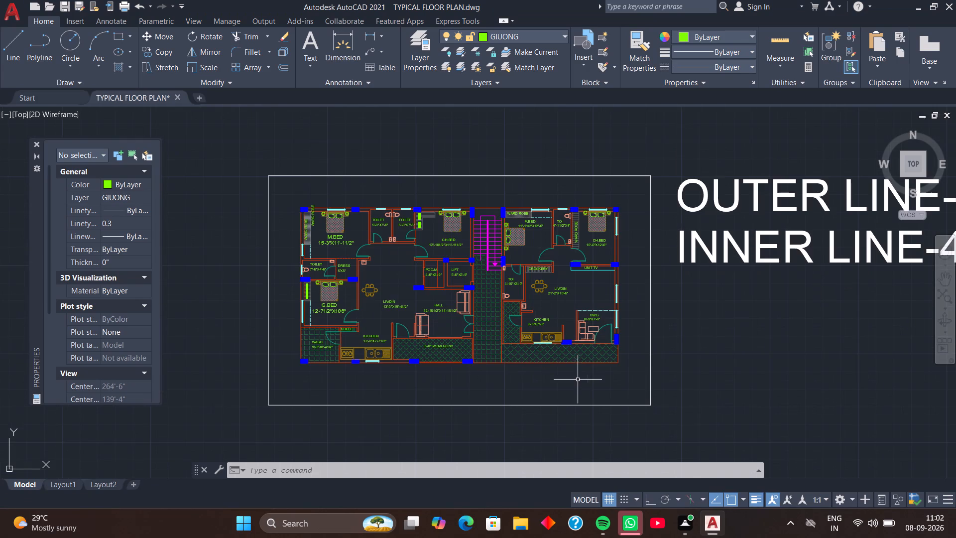
middle_drag(594, 358, 538, 381)
middle_drag(518, 391, 539, 388)
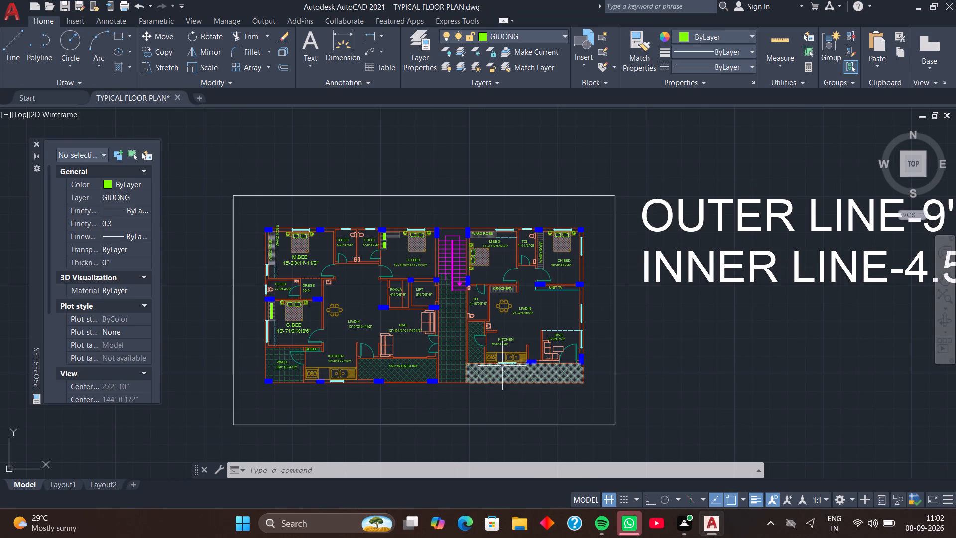
scroll(447, 379, up, 4)
middle_drag(456, 389, 638, 376)
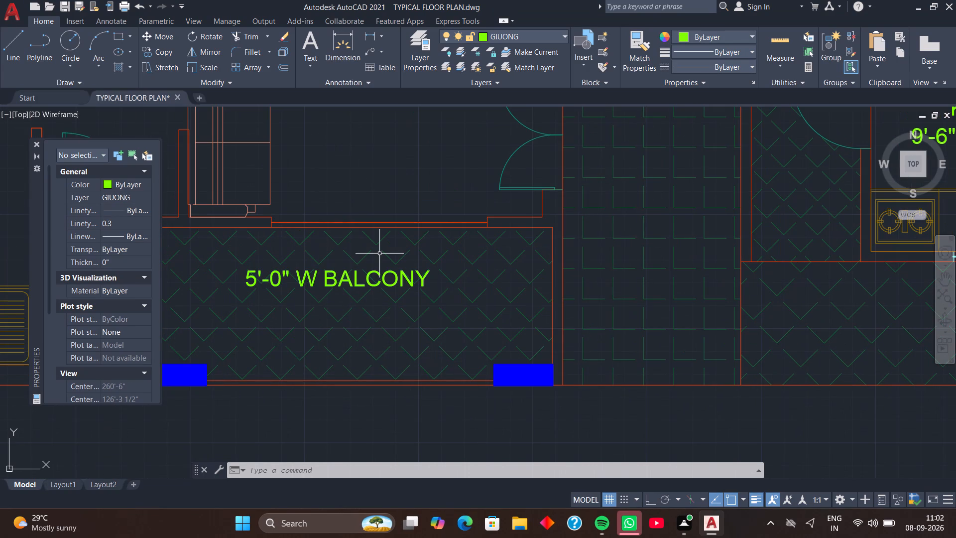
click(384, 276)
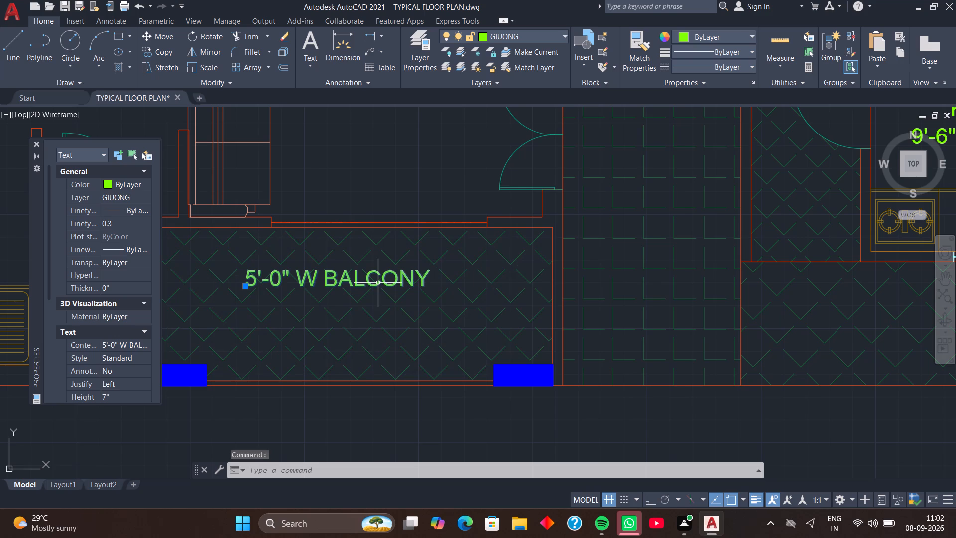
key(c)
key(o)
key(space)
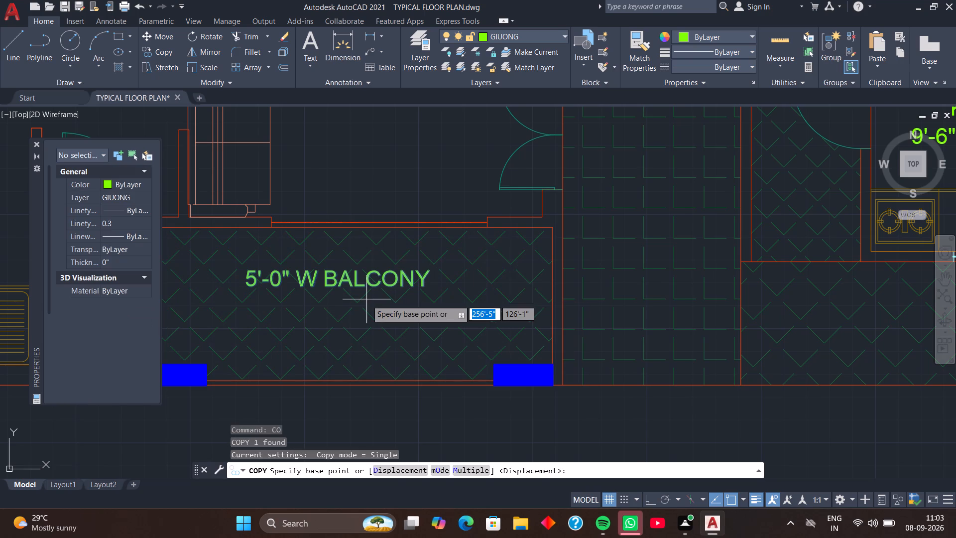
click(245, 286)
scroll(434, 309, down, 3)
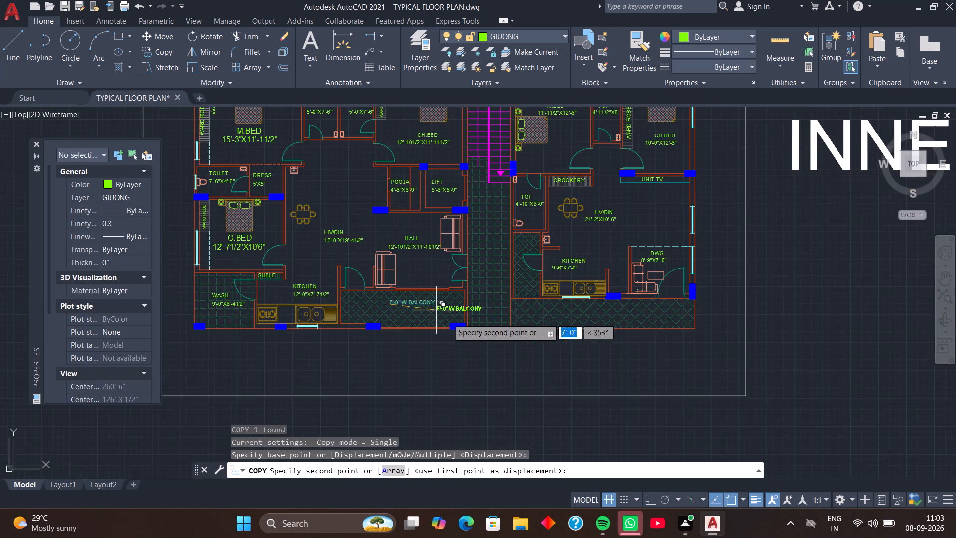
middle_drag(439, 316, 314, 289)
scroll(394, 295, up, 2)
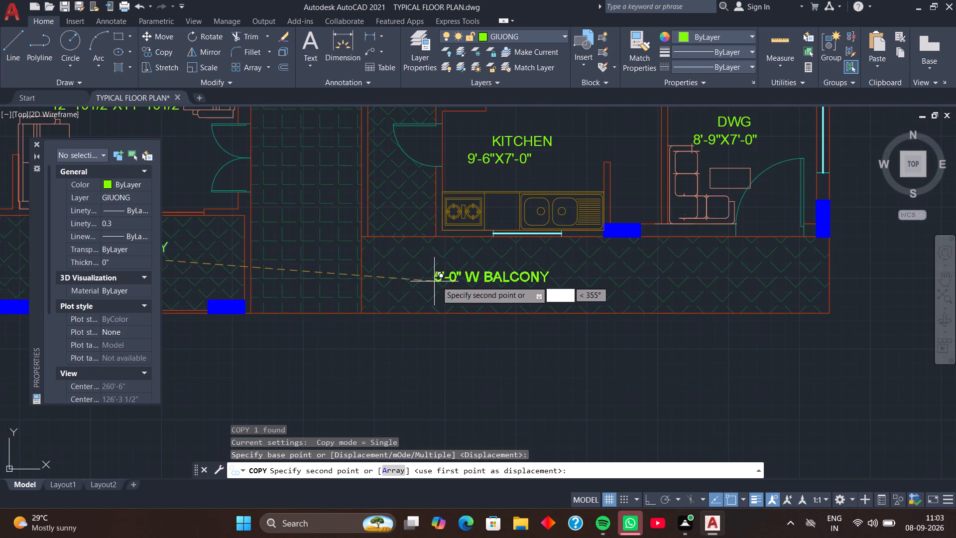
click(497, 273)
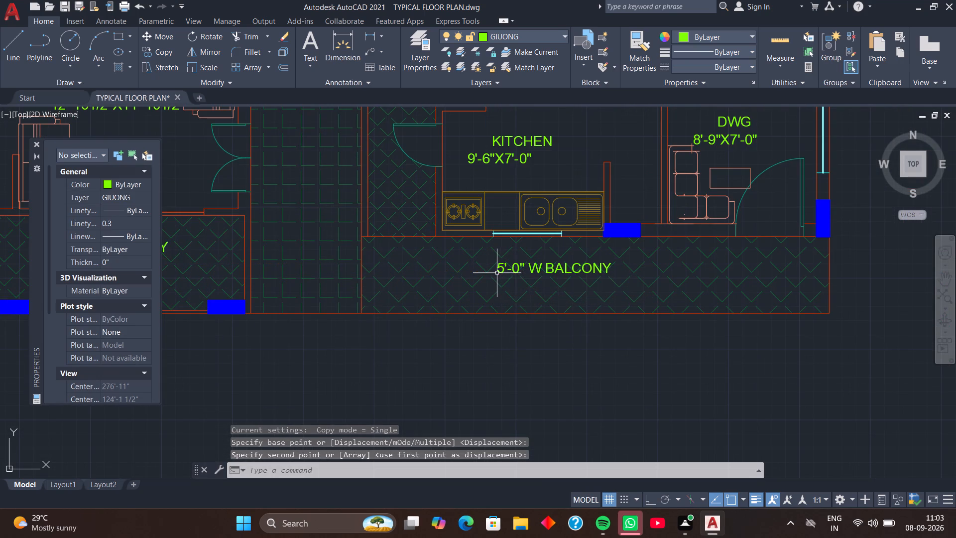
Change the copied balcony label below the second flat's kitchen to read 4'-6" W BALCONY.
double_click(503, 270)
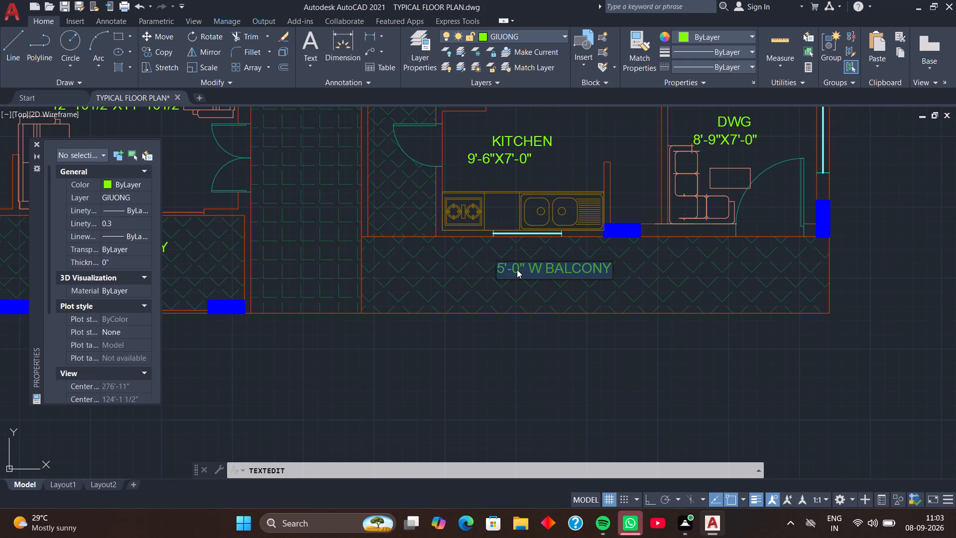
click(517, 269)
click(524, 264)
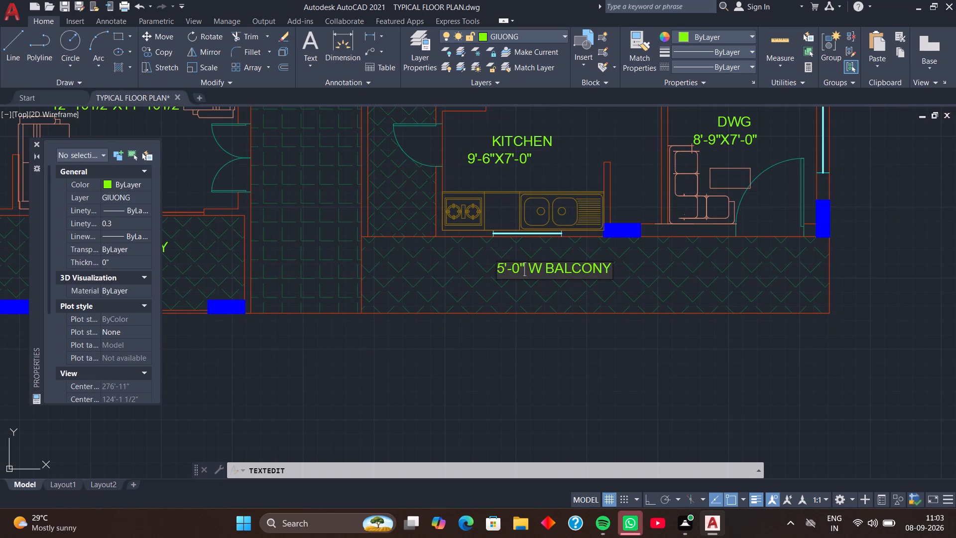
key(BackSpace)
key(BackSpace)
key(BackSpace)
key(BackSpace)
key(BackSpace)
key(BackSpace)
key(BackSpace)
key(BackSpace)
key(BackSpace)
key(BackSpace)
key(BackSpace)
key(BackSpace)
key(BackSpace)
key(BackSpace)
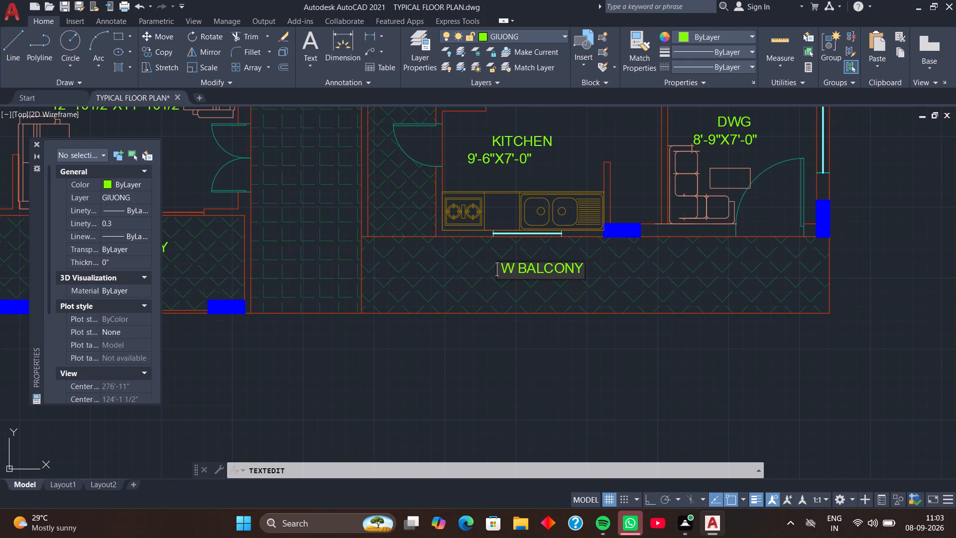
key(4)
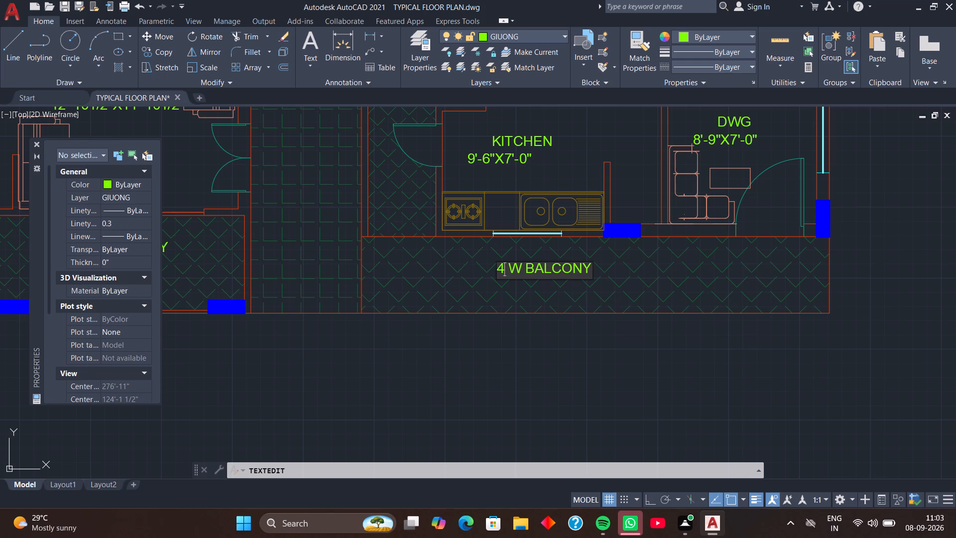
key(apostrophe)
text(-6)
key(shift+quotedbl)
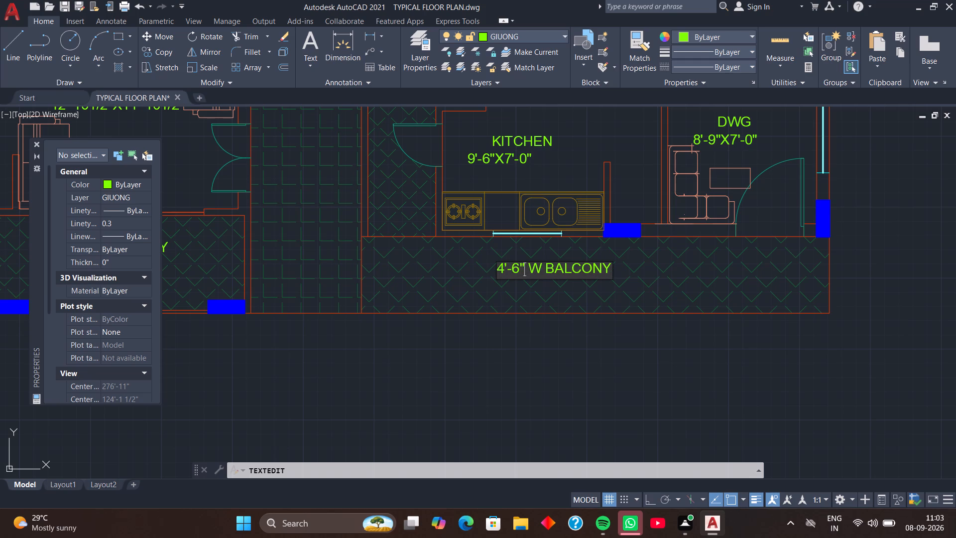
key(Return)
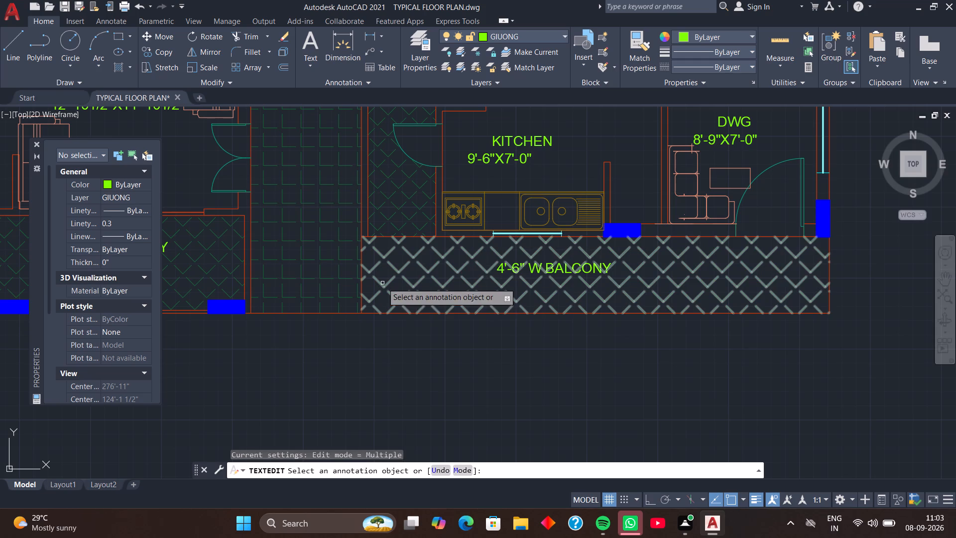
key(space)
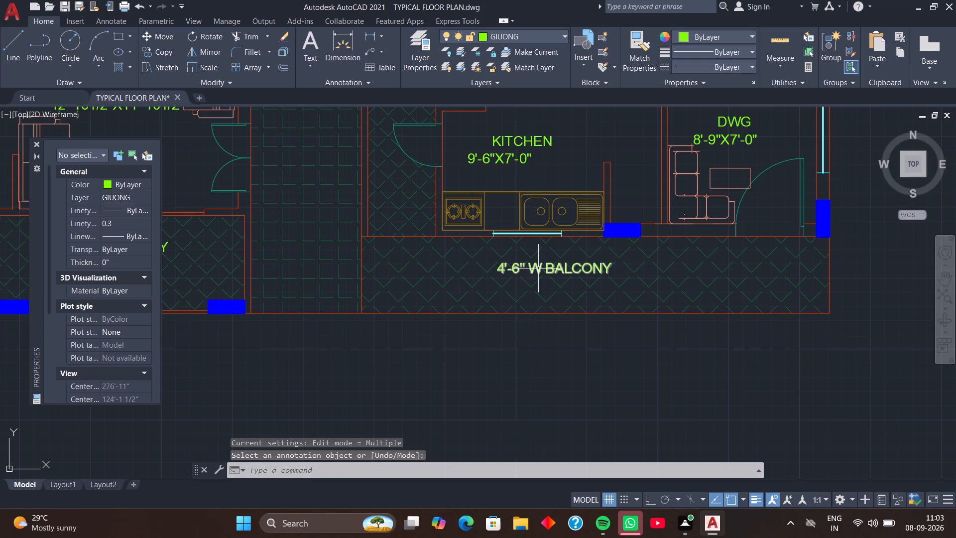
Copy the 4'-6" W BALCONY label into the tiled passage between the two flats, below the staircase.
click(538, 269)
key(c)
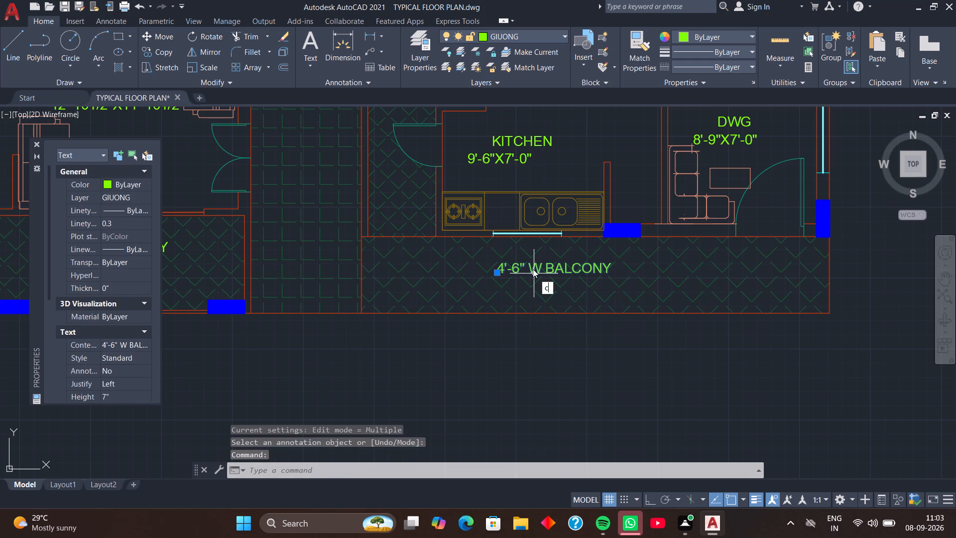
key(o)
key(space)
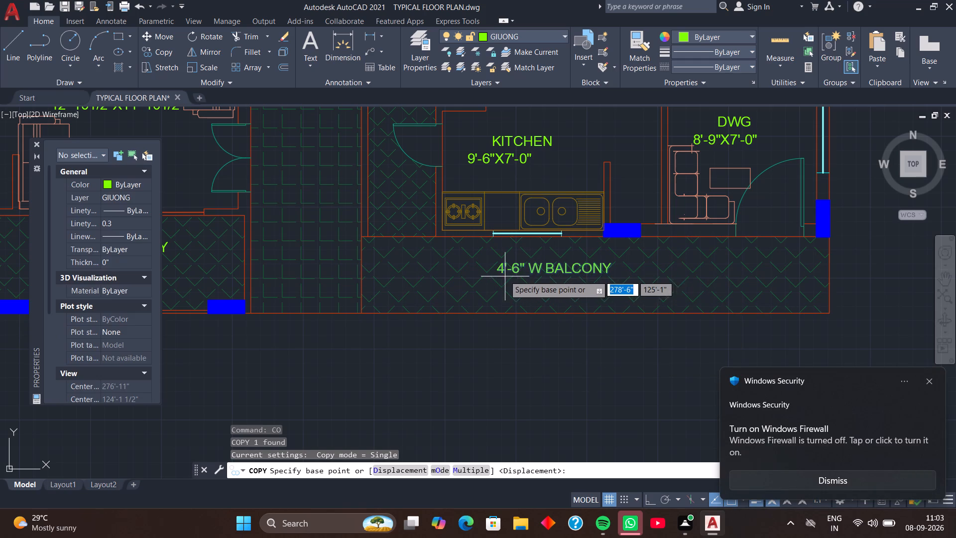
click(495, 273)
scroll(376, 209, down, 2)
middle_drag(371, 217, 433, 311)
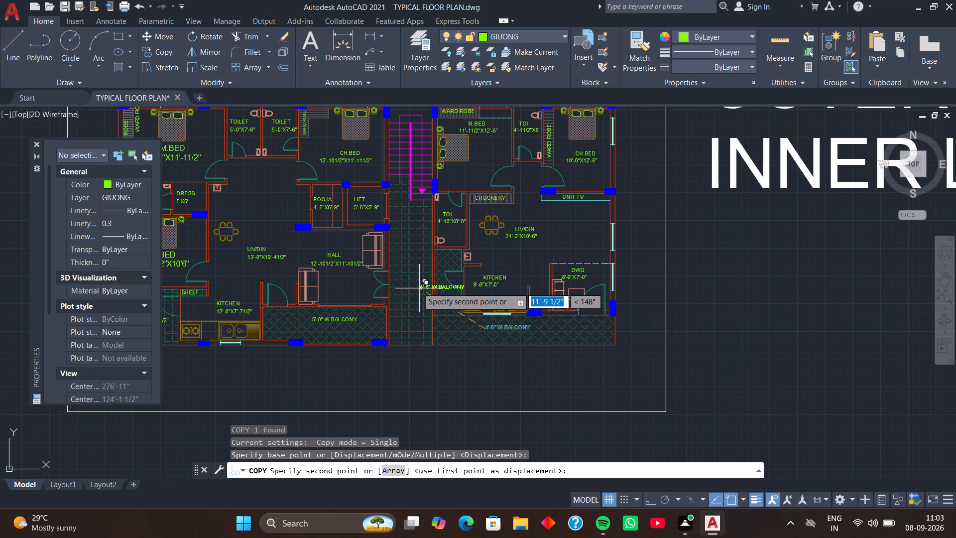
click(406, 300)
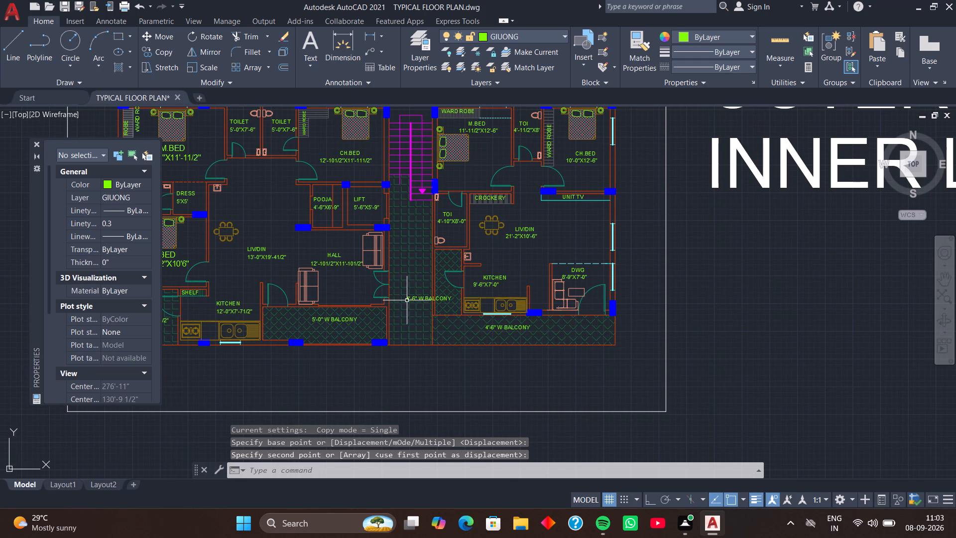
Set the rotation of the copied label in the passage to 90.
click(410, 298)
scroll(113, 285, down, 4)
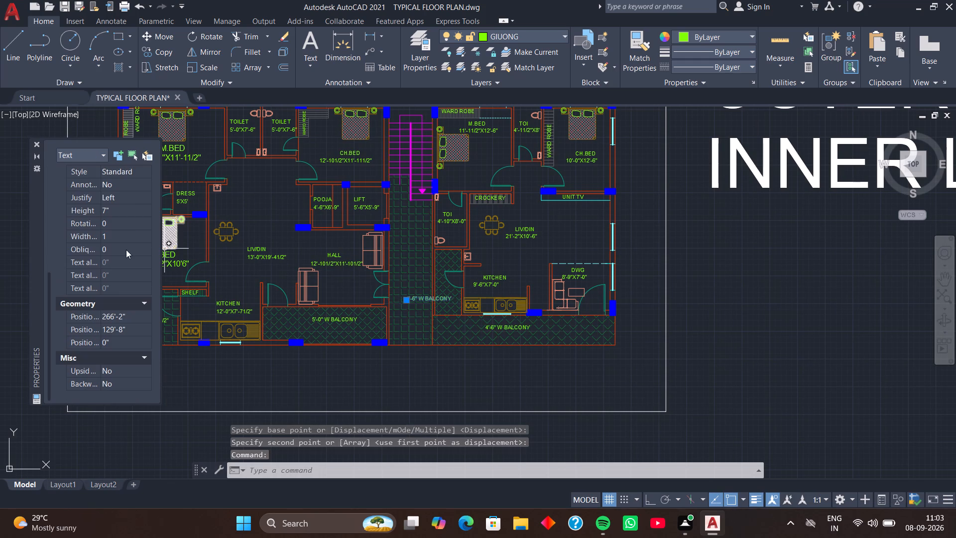
click(128, 228)
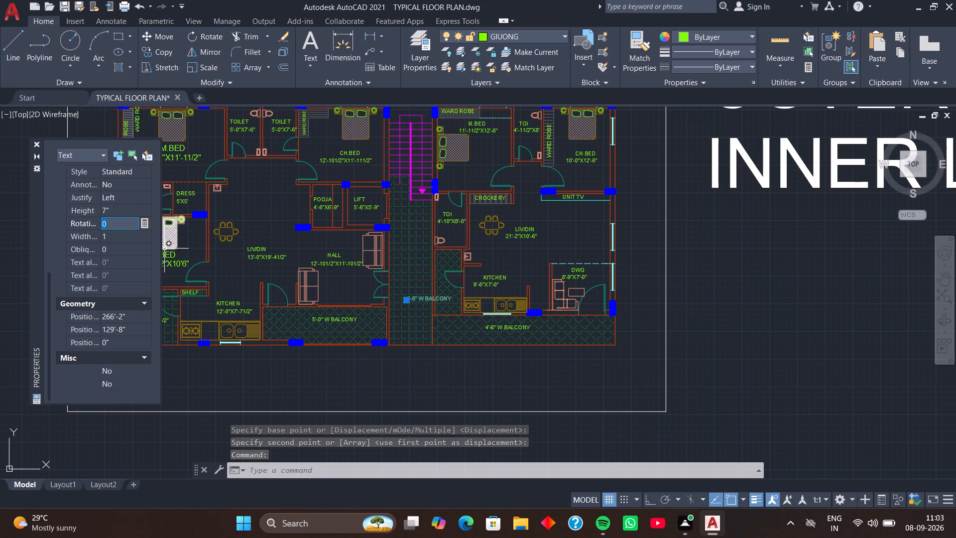
text(90)
key(Return)
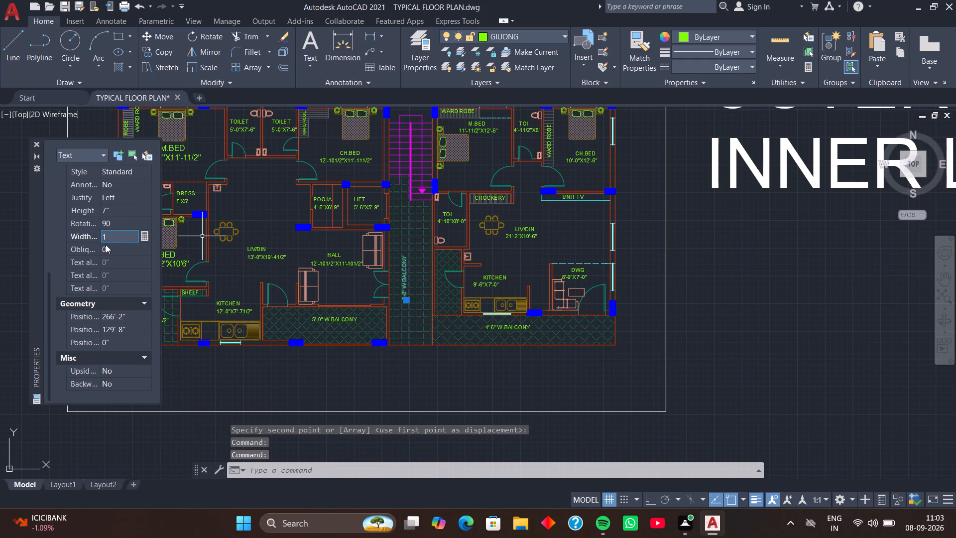
Change the rotated label in the passage between the flats to read 6'-6" W BALCONY.
scroll(123, 219, up, 1)
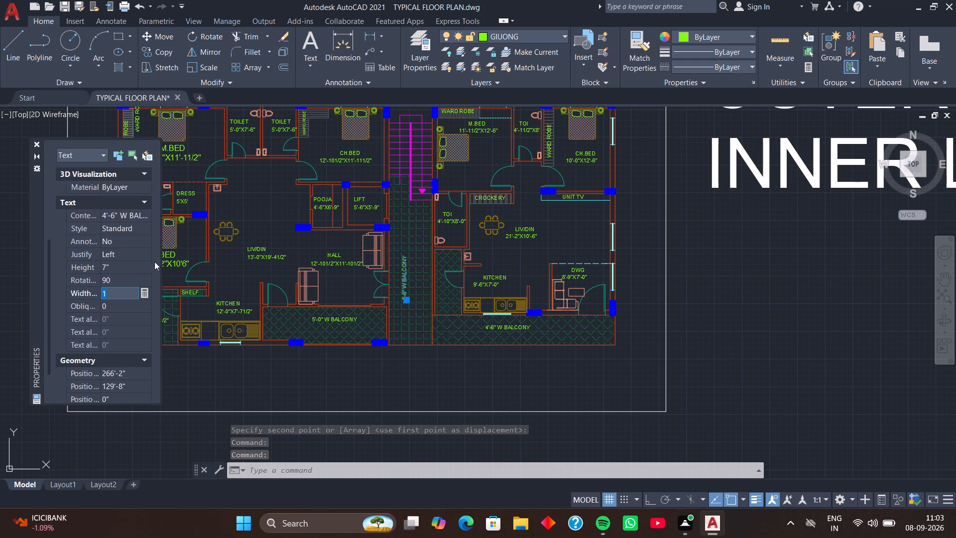
double_click(406, 290)
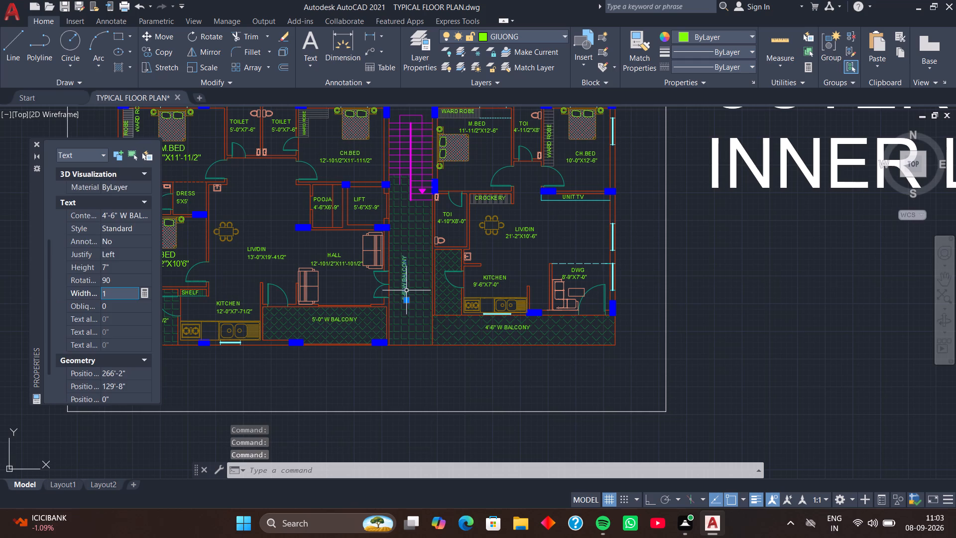
double_click(415, 299)
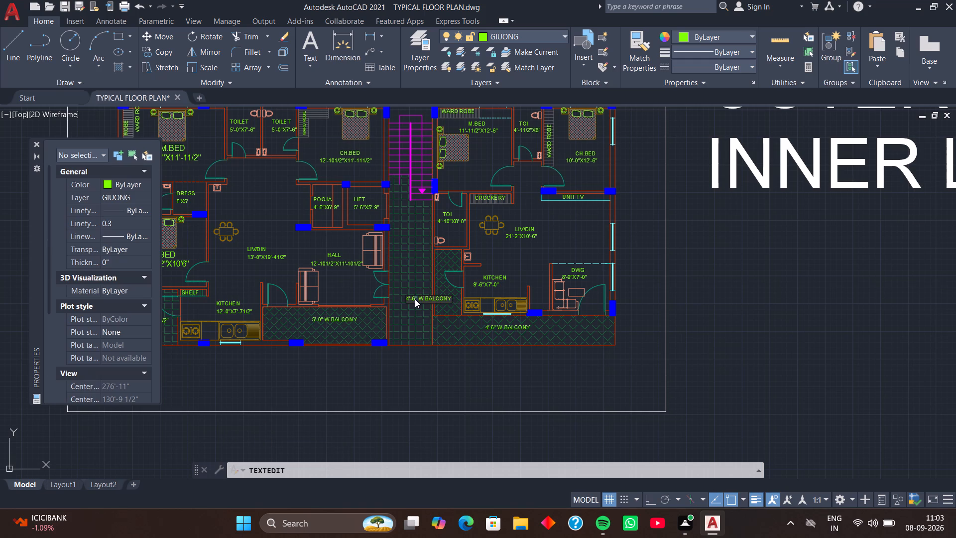
scroll(413, 299, up, 4)
click(409, 297)
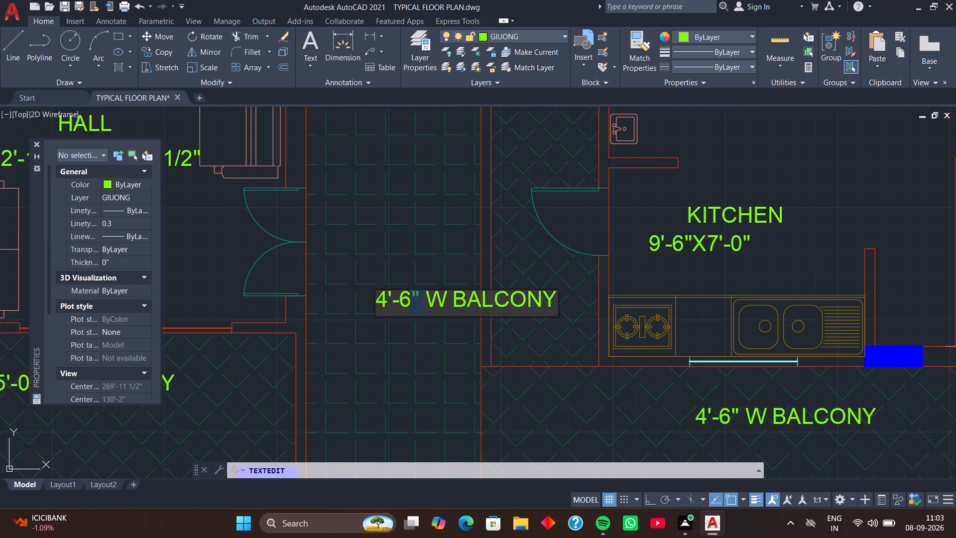
click(422, 301)
key(BackSpace)
key(BackSpace)
key(BackSpace)
key(BackSpace)
key(BackSpace)
key(BackSpace)
key(BackSpace)
key(BackSpace)
key(BackSpace)
key(BackSpace)
key(BackSpace)
key(BackSpace)
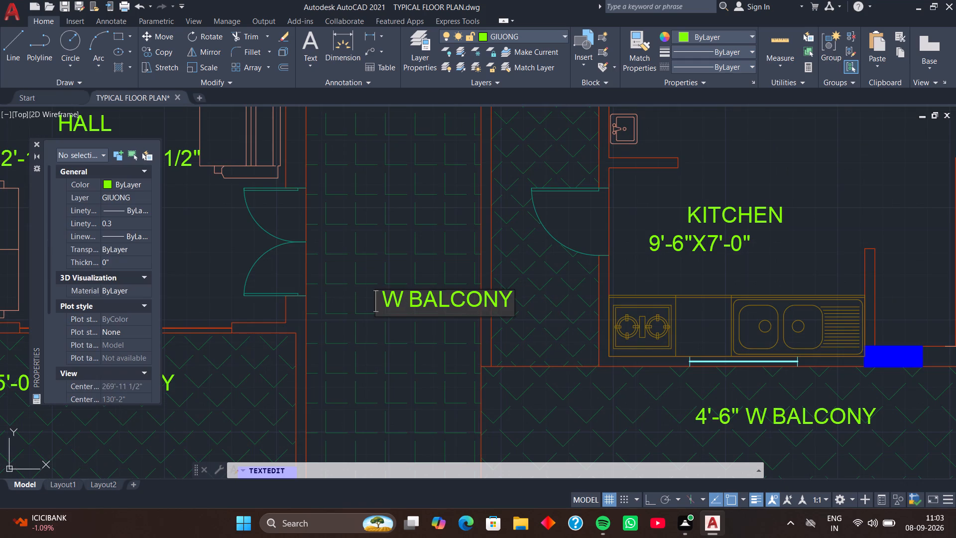
text(6')
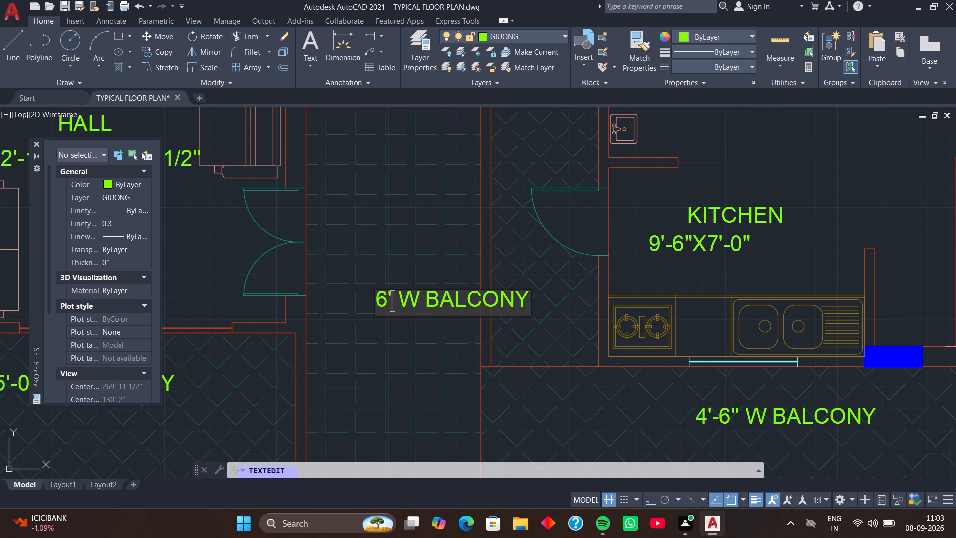
text(-6)
key(shift+quotedbl)
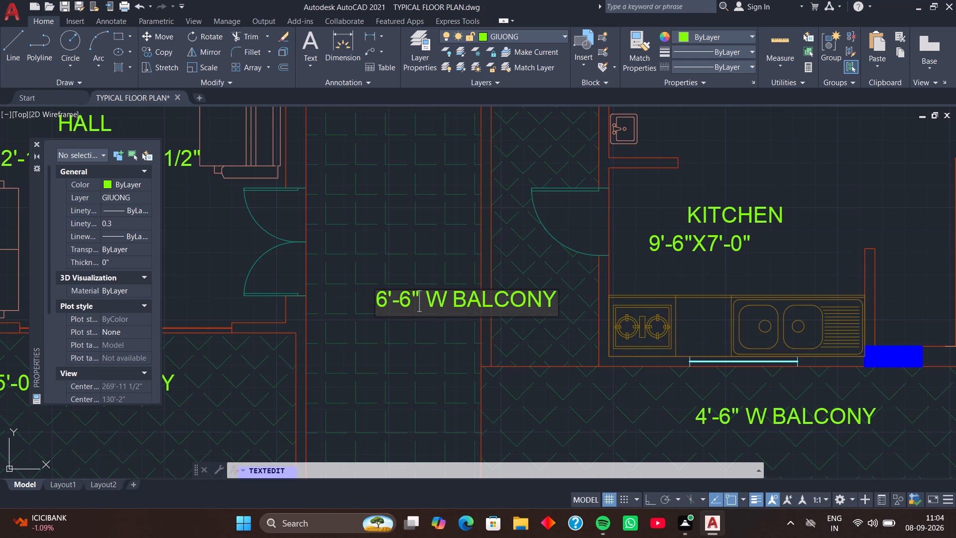
key(Return)
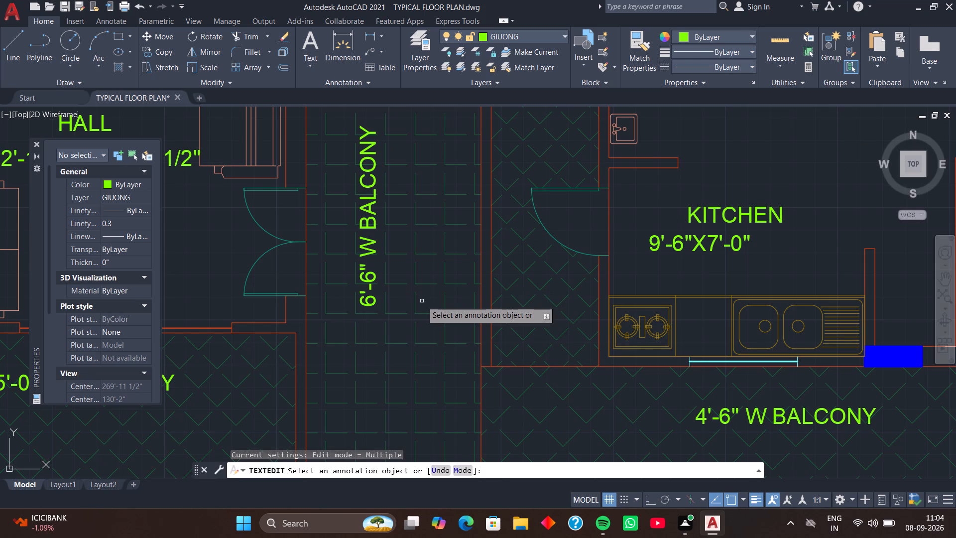
key(space)
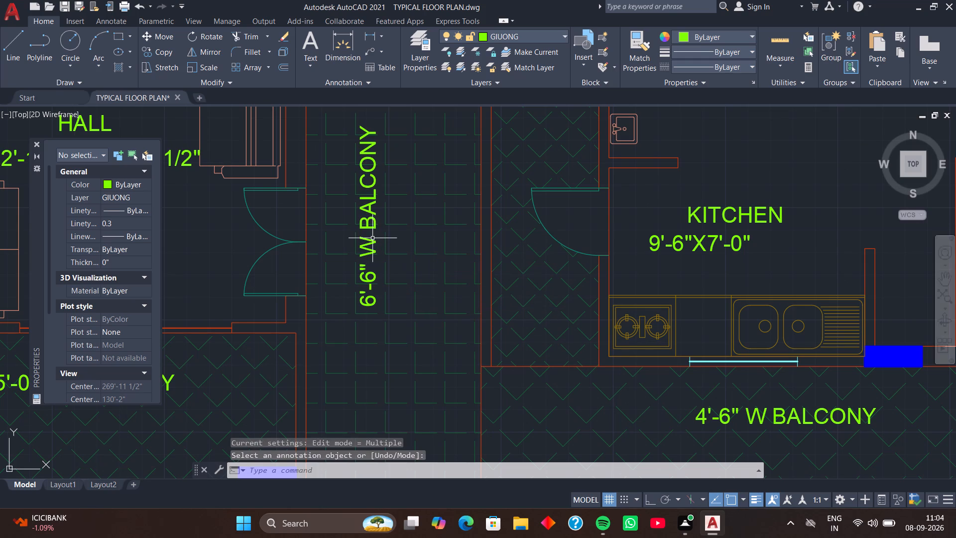
Try text heights of 1' and 2' on the rotated 6'-6" W BALCONY passage label, settling on 1'-6".
click(370, 241)
scroll(110, 267, down, 2)
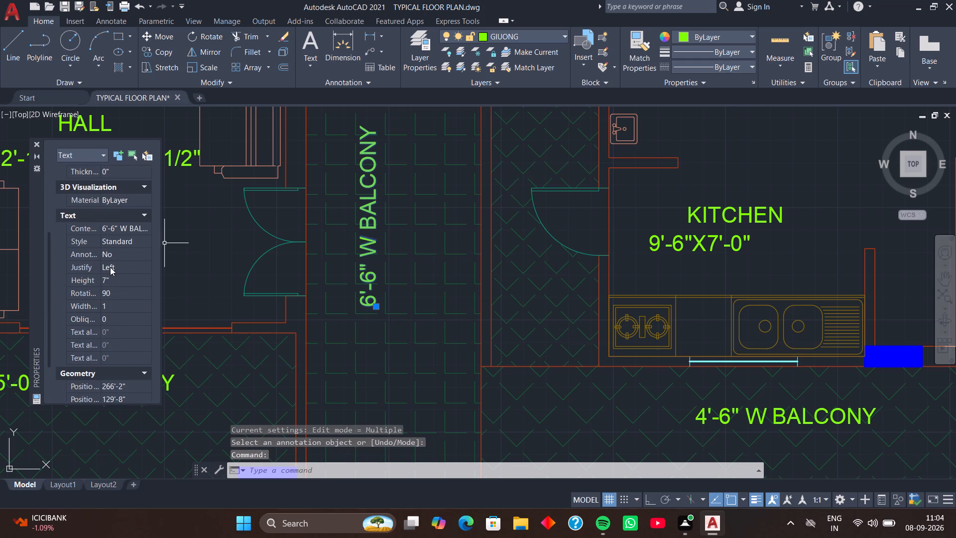
click(116, 278)
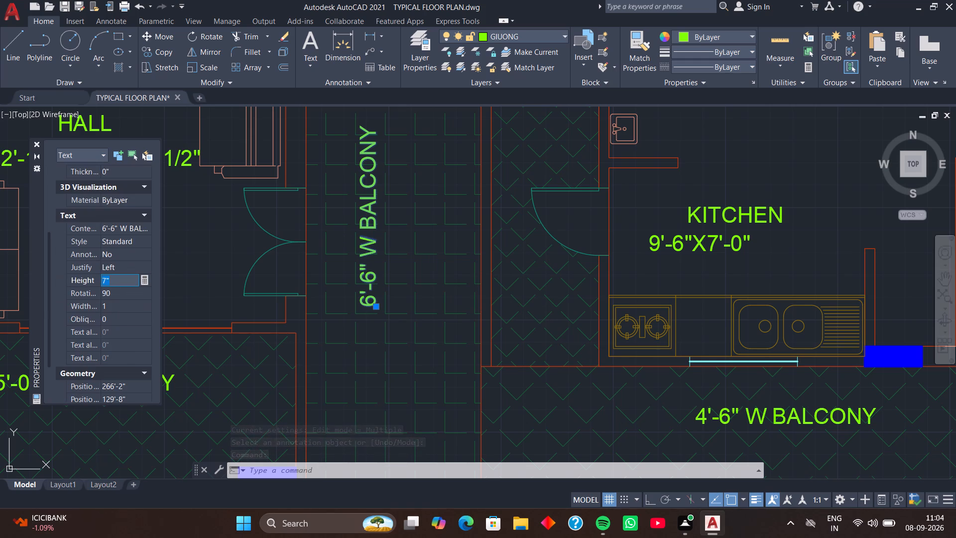
text(1')
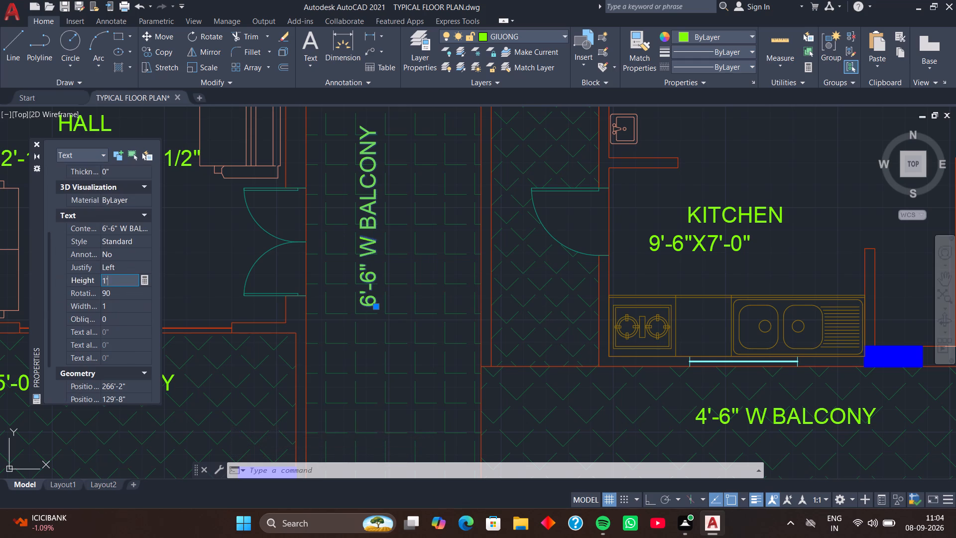
key(Return)
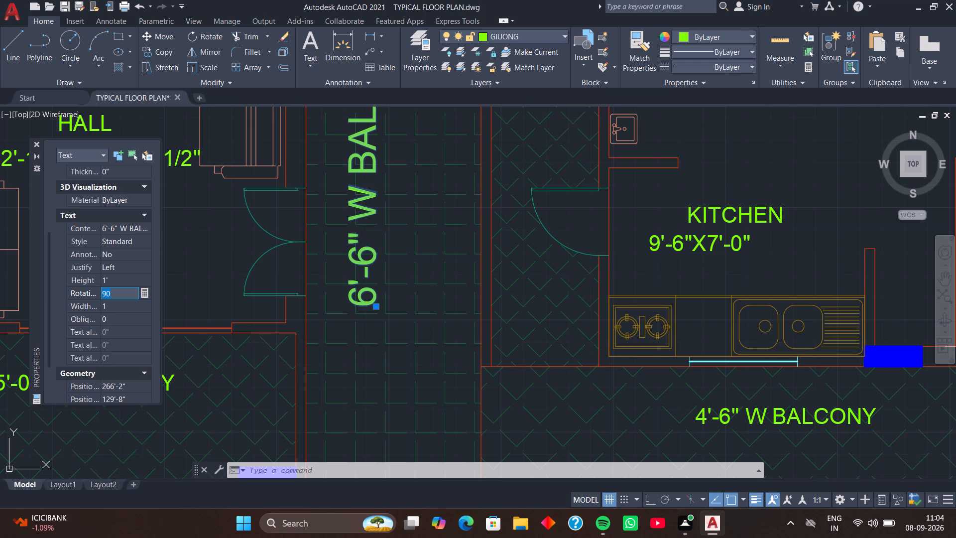
scroll(416, 195, down, 2)
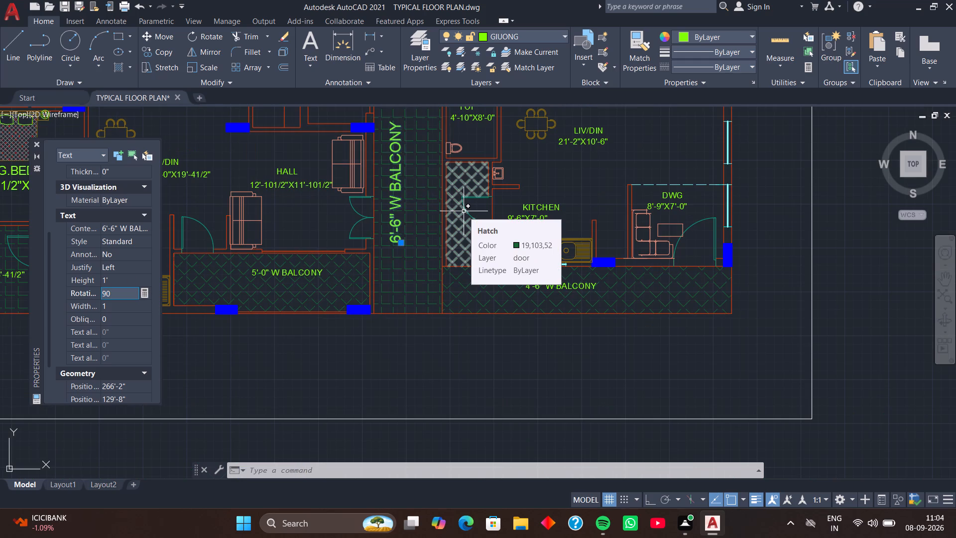
click(130, 279)
text(2')
key(Return)
scroll(480, 286, down, 2)
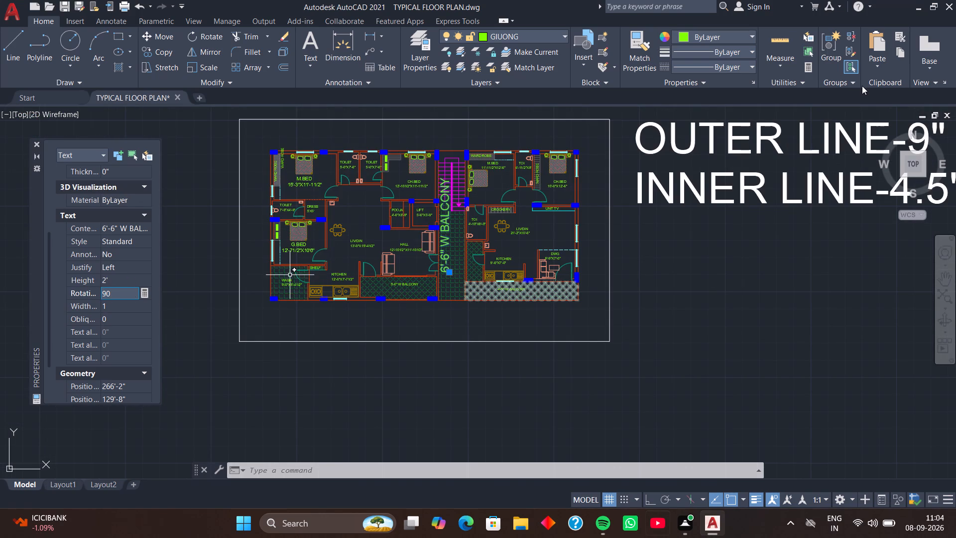
click(122, 276)
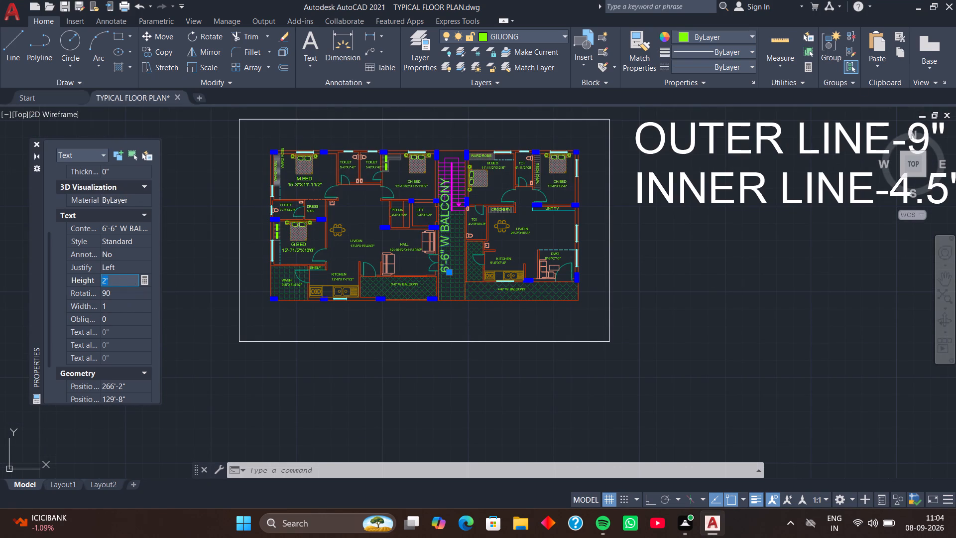
text(1'6)
key(Return)
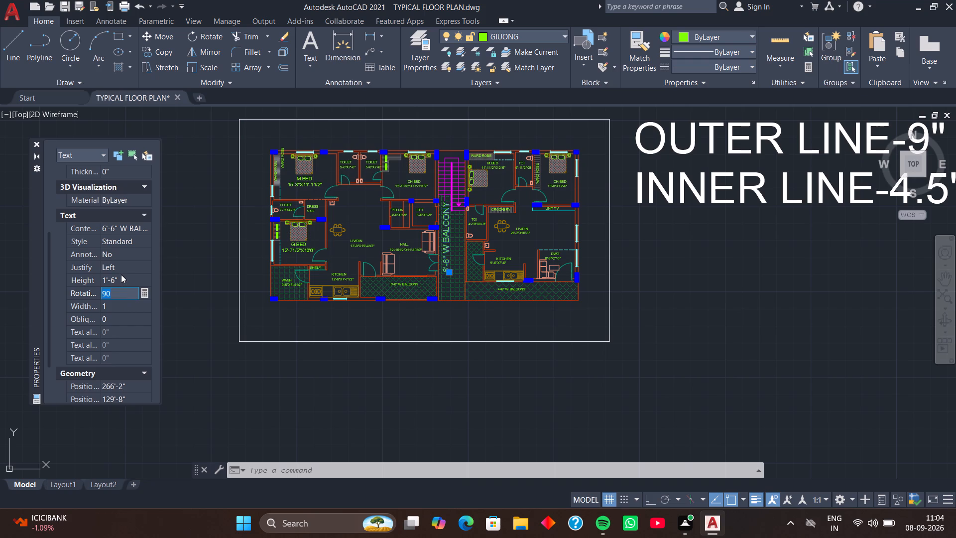
Move the enlarged 6'-6" W BALCONY label down so it sits centrally in the tiled passage, clear of the staircase.
scroll(459, 278, up, 3)
middle_drag(439, 267, 407, 341)
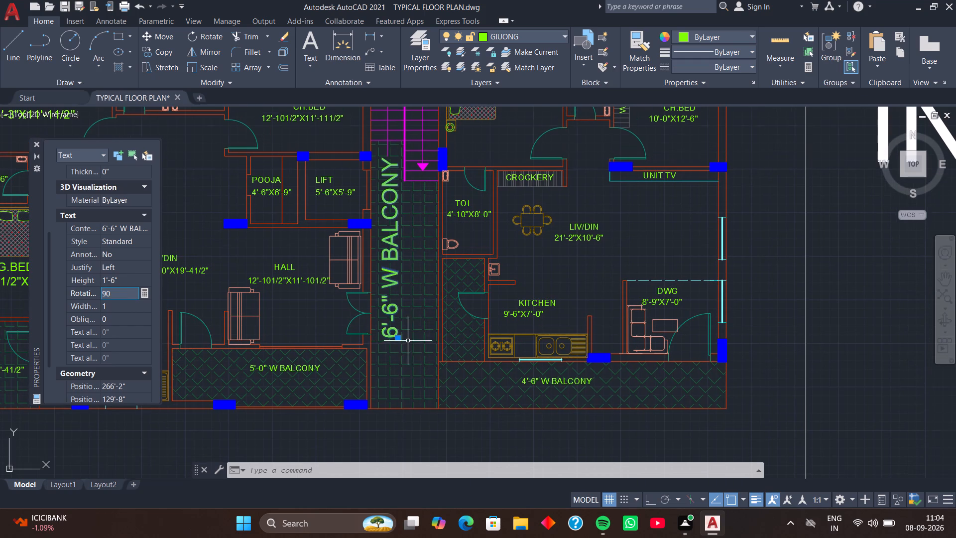
click(398, 338)
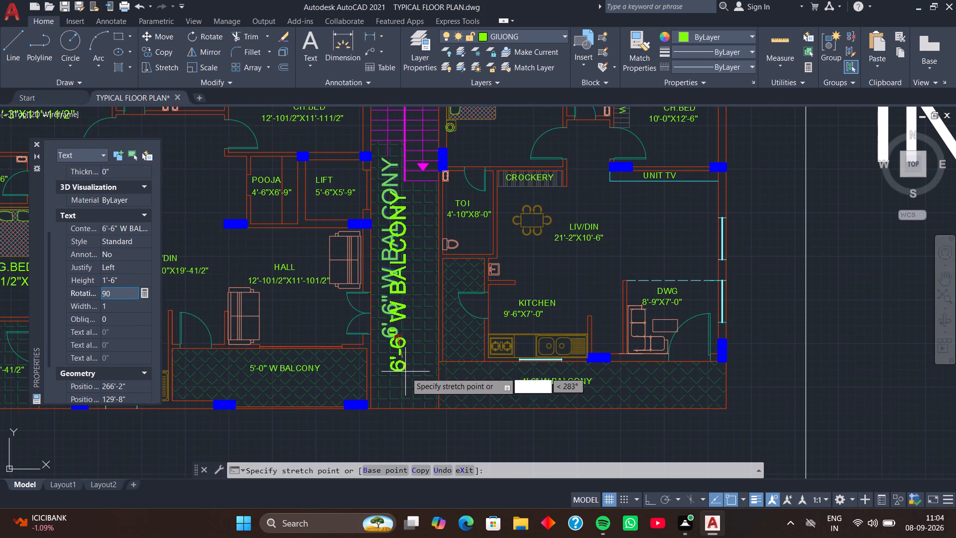
click(407, 377)
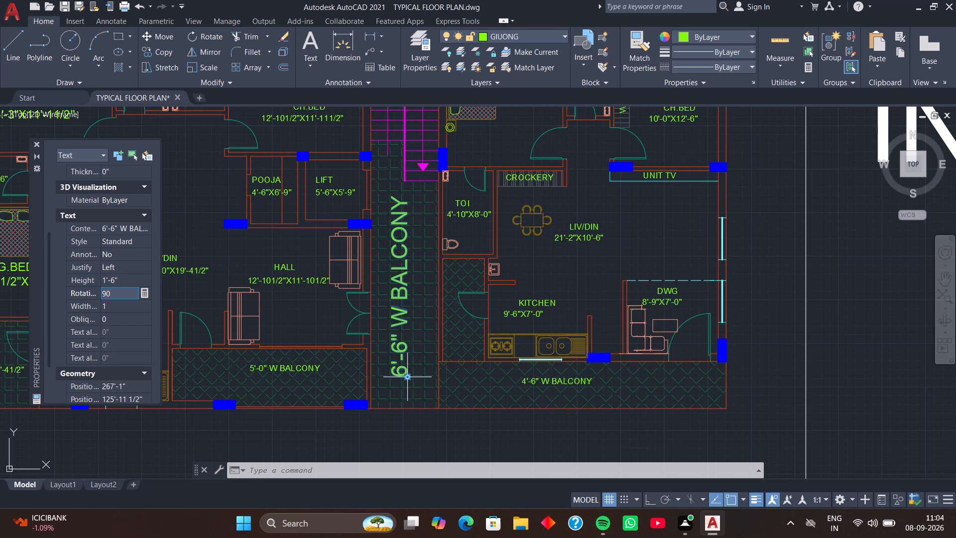
key(Escape)
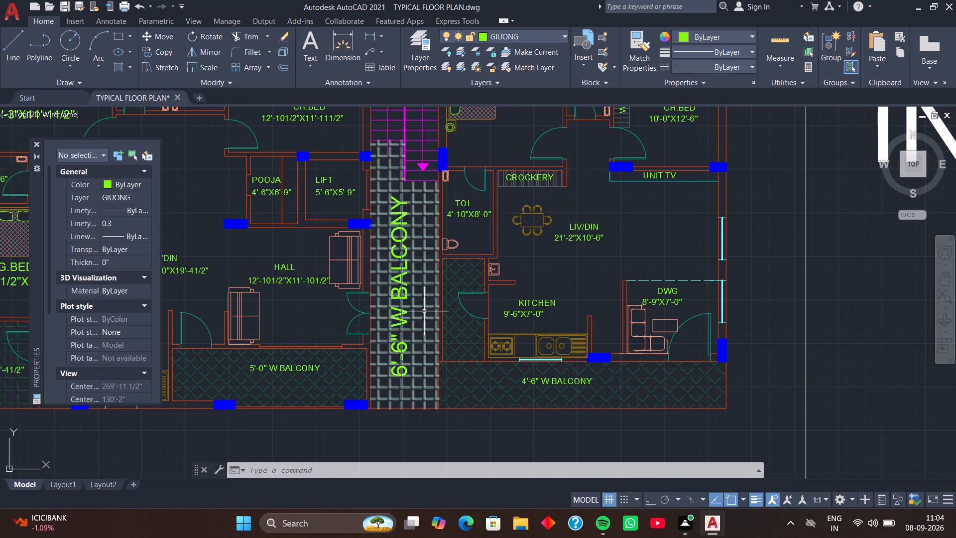
Review the labelled floor plan as a whole, including the plot boundary and the empty area below it.
scroll(424, 313, down, 1)
scroll(520, 304, down, 1)
middle_click(521, 303)
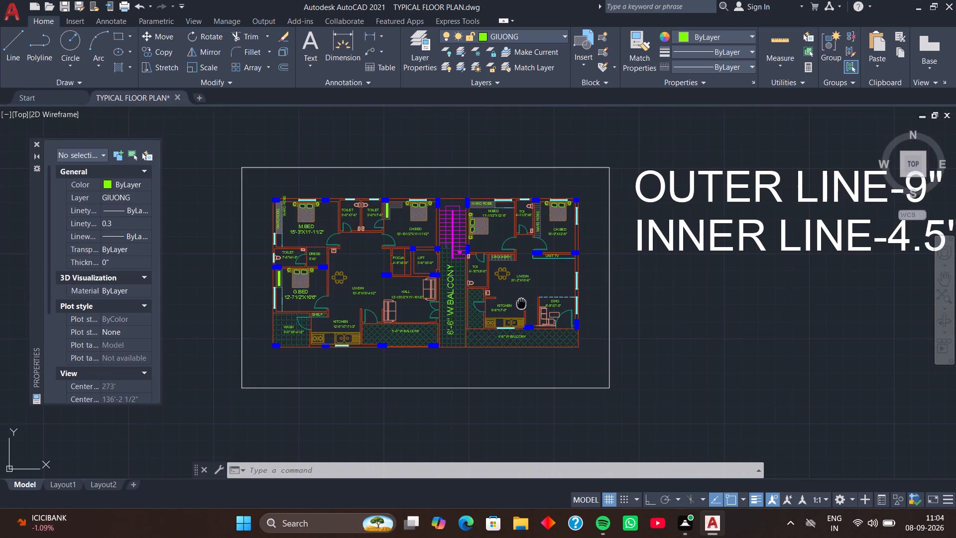
middle_drag(468, 372, 443, 375)
middle_click(443, 375)
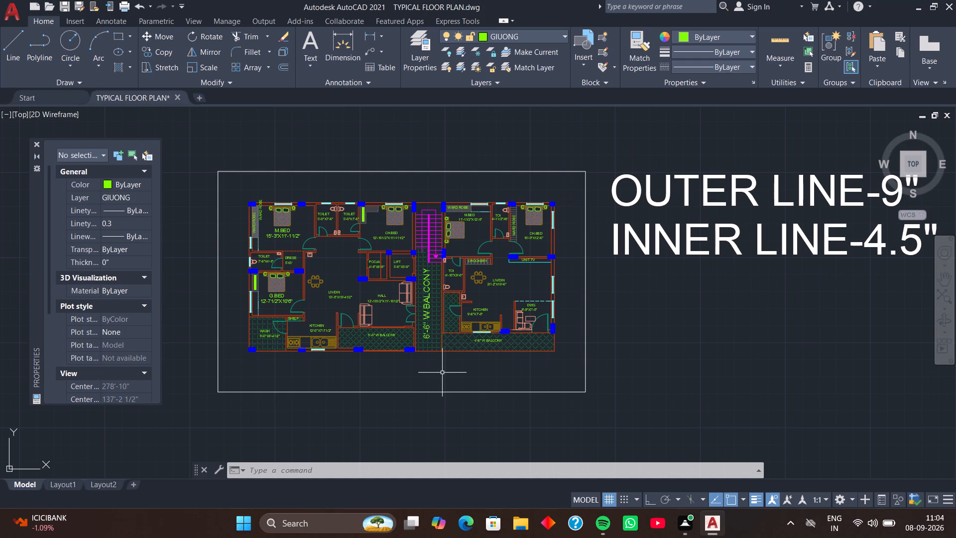
scroll(446, 262, up, 4)
scroll(445, 269, down, 2)
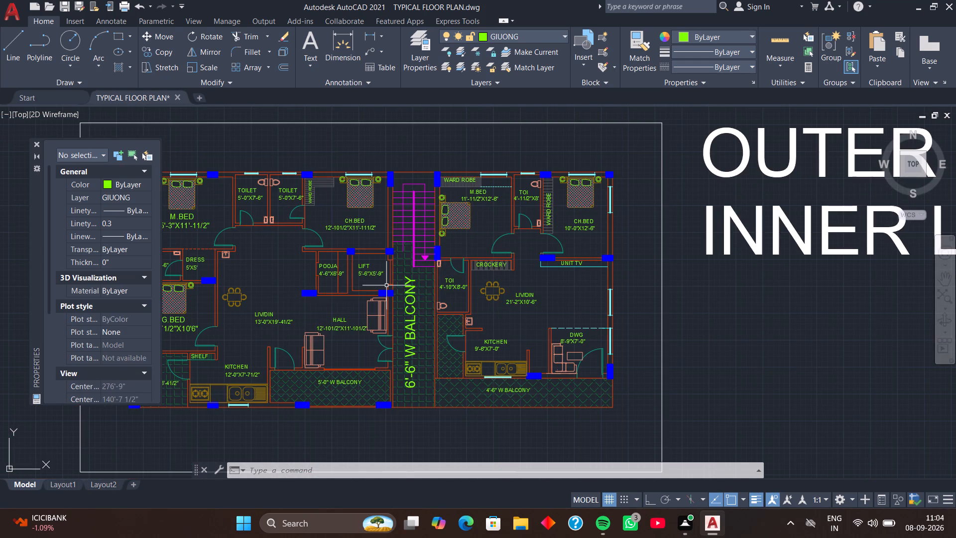
scroll(354, 287, down, 1)
middle_drag(341, 296, 429, 252)
middle_drag(419, 331, 418, 262)
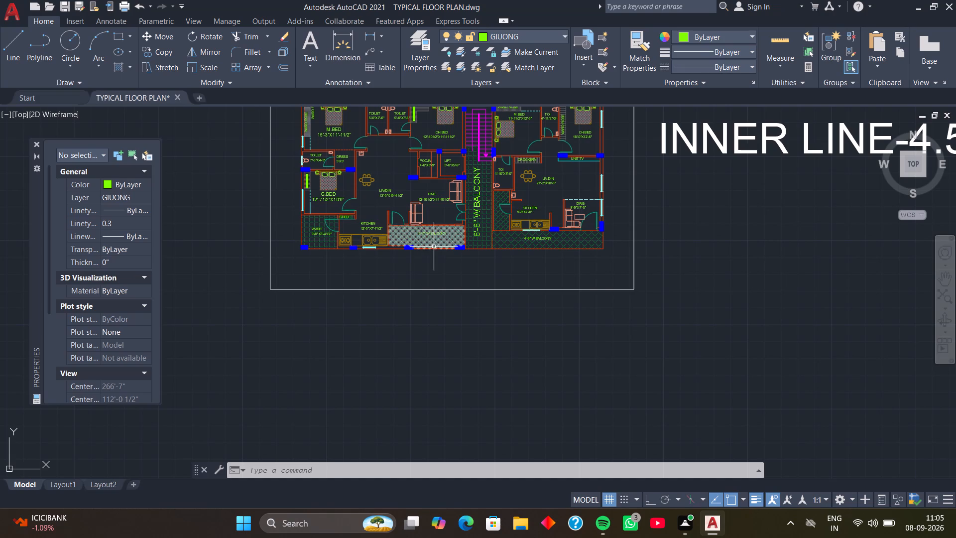
middle_drag(456, 348, 457, 346)
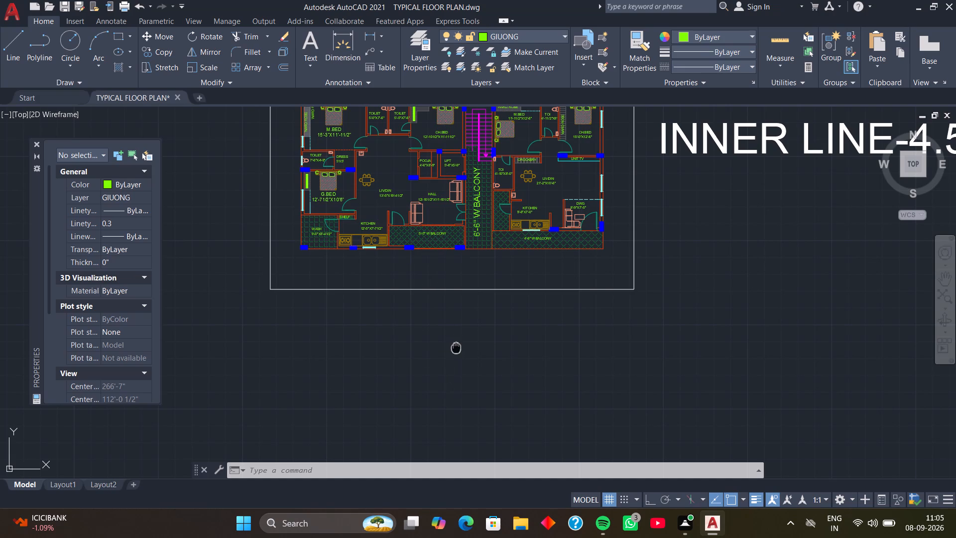
middle_drag(457, 346, 458, 324)
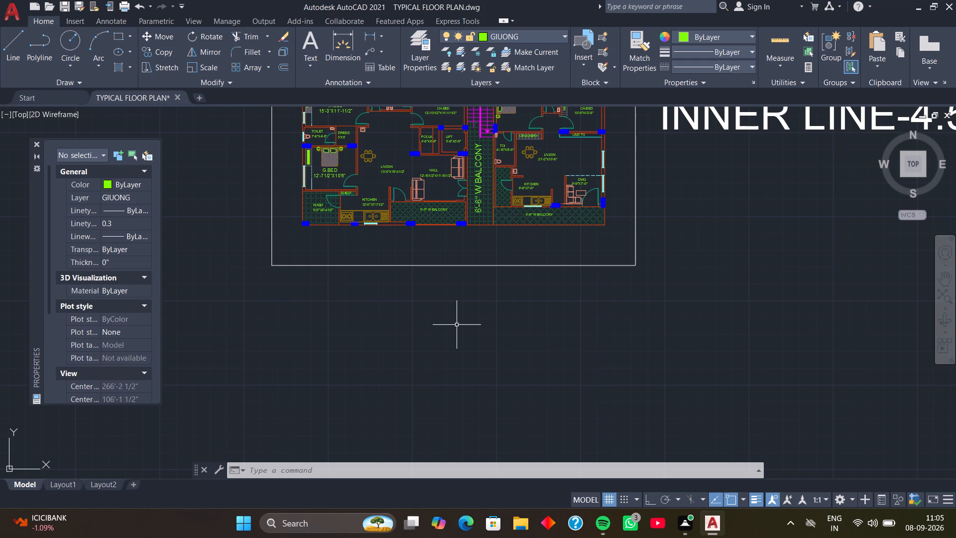
Offset the bottom line of the plot boundary 30' downward, outside the plot.
scroll(420, 284, down, 1)
middle_drag(425, 300, 481, 326)
scroll(449, 322, up, 2)
middle_drag(446, 320, 444, 320)
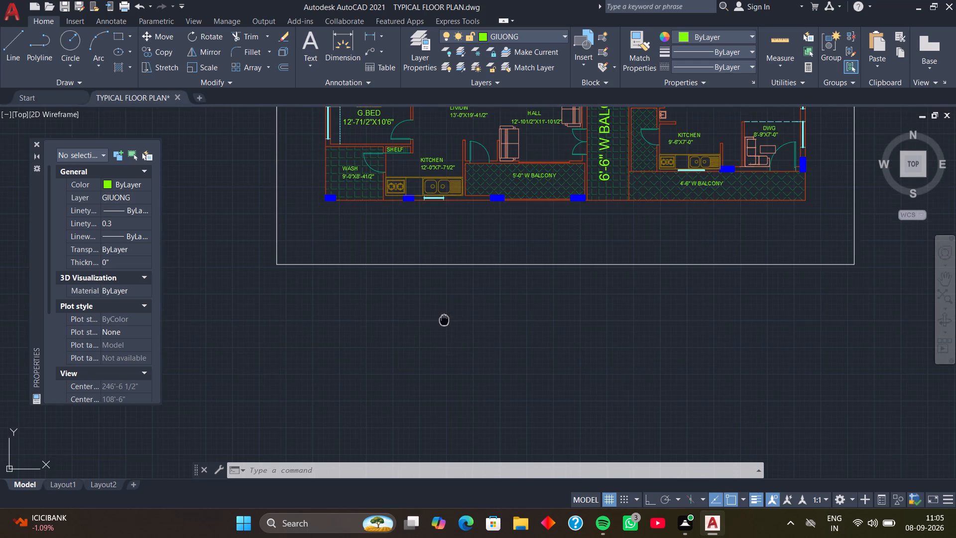
middle_drag(444, 320, 401, 362)
key(o)
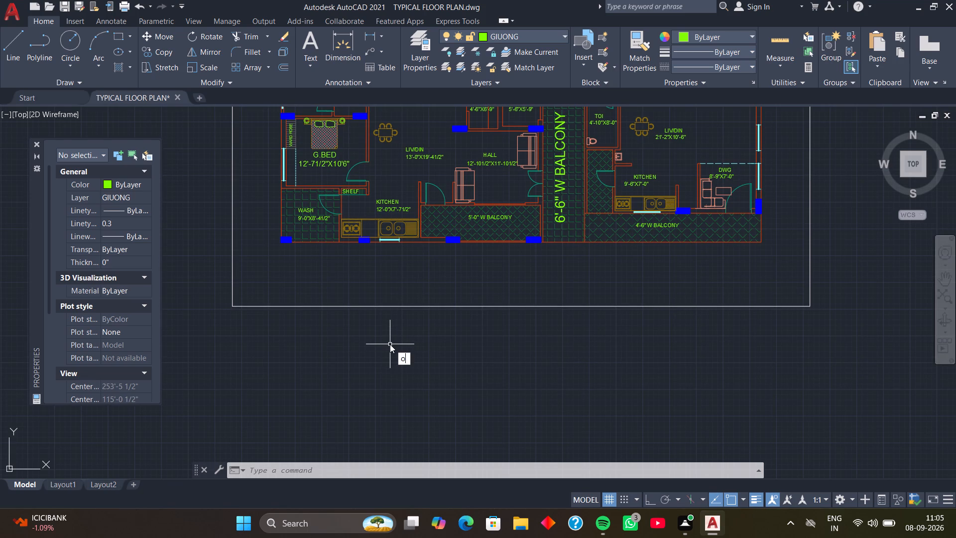
key(space)
key(space)
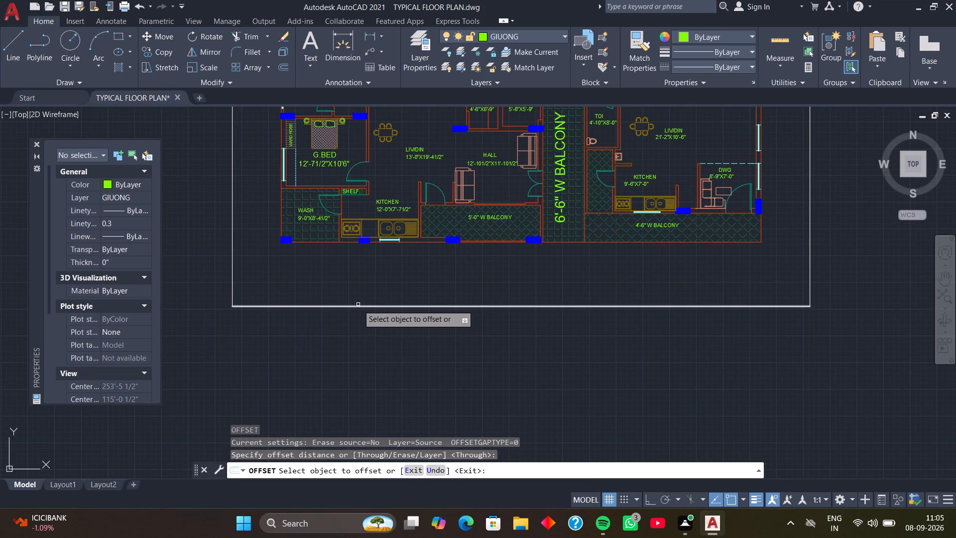
click(358, 306)
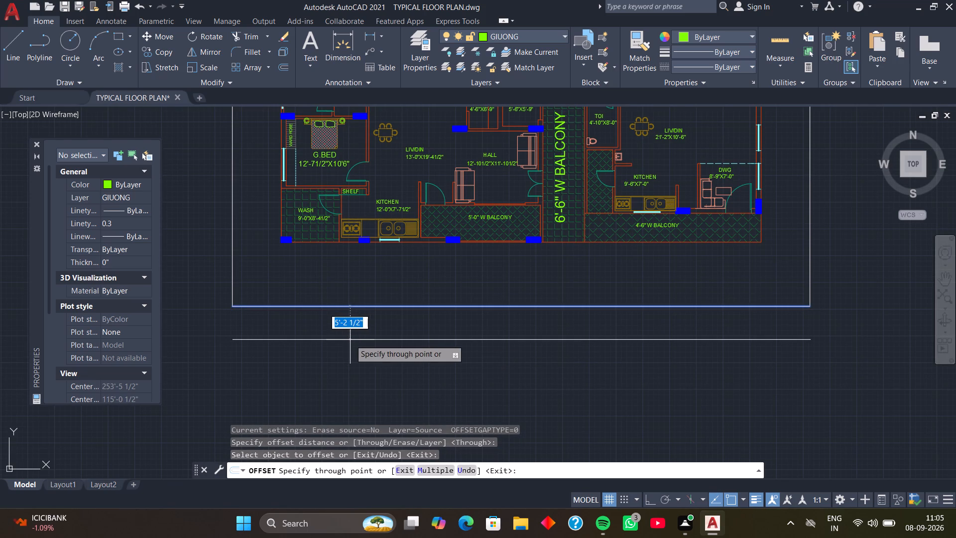
key(3)
text(0')
key(Return)
Offset the new line below the plot another 10' downward.
scroll(393, 313, down, 1)
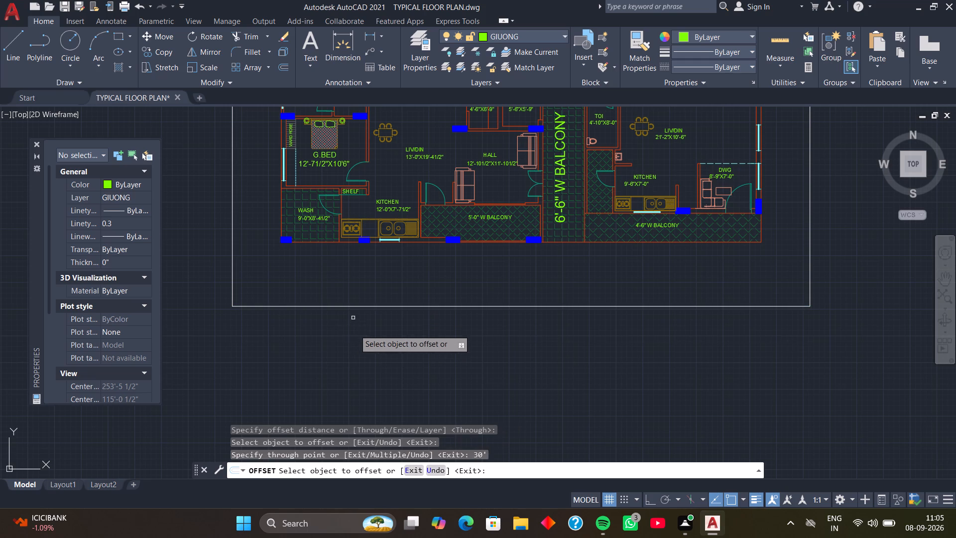
scroll(364, 326, down, 2)
middle_drag(429, 341, 440, 284)
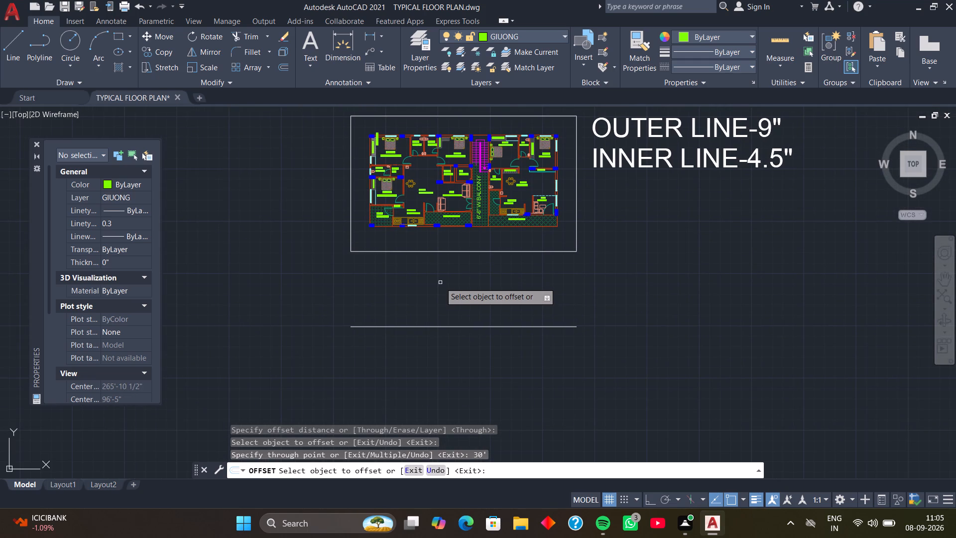
click(466, 327)
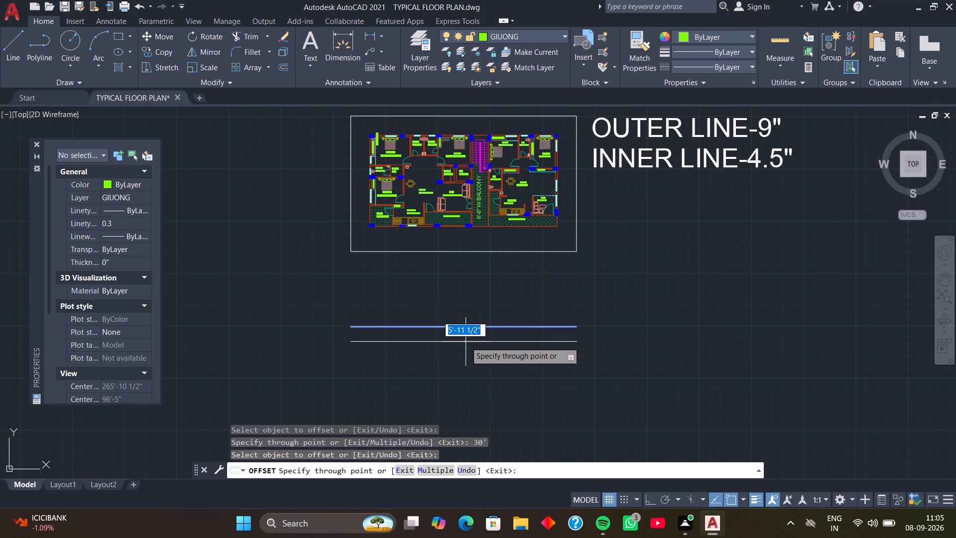
text(10')
key(Return)
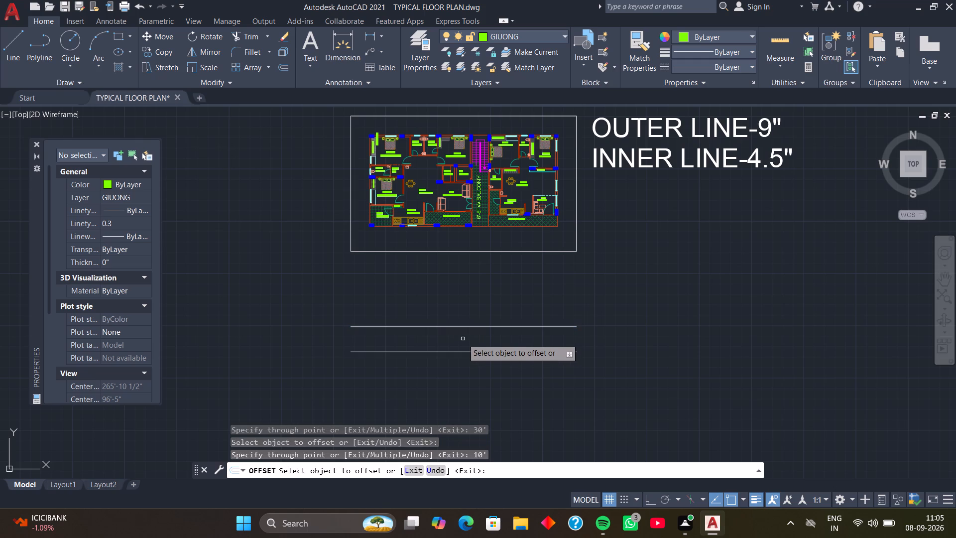
scroll(428, 346, up, 1)
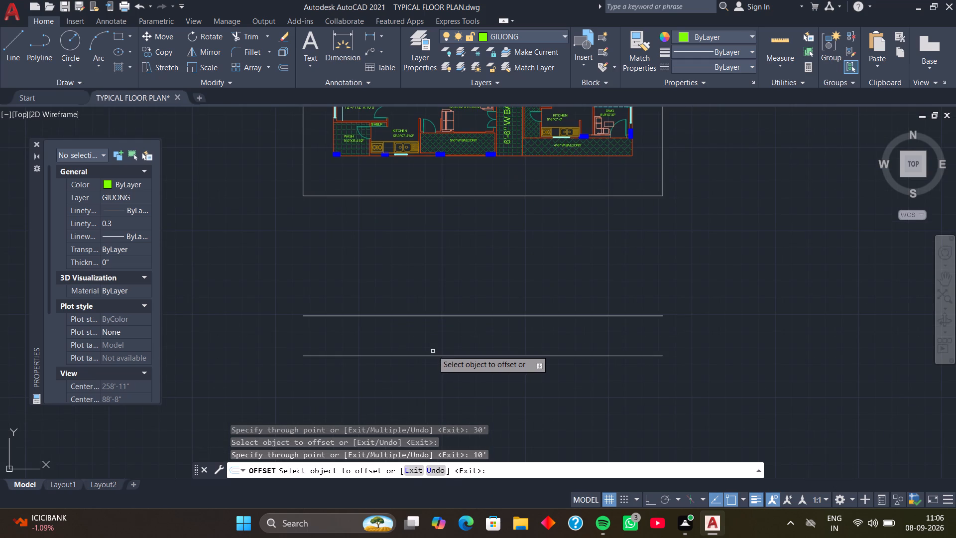
middle_drag(426, 349, 415, 366)
middle_click(415, 367)
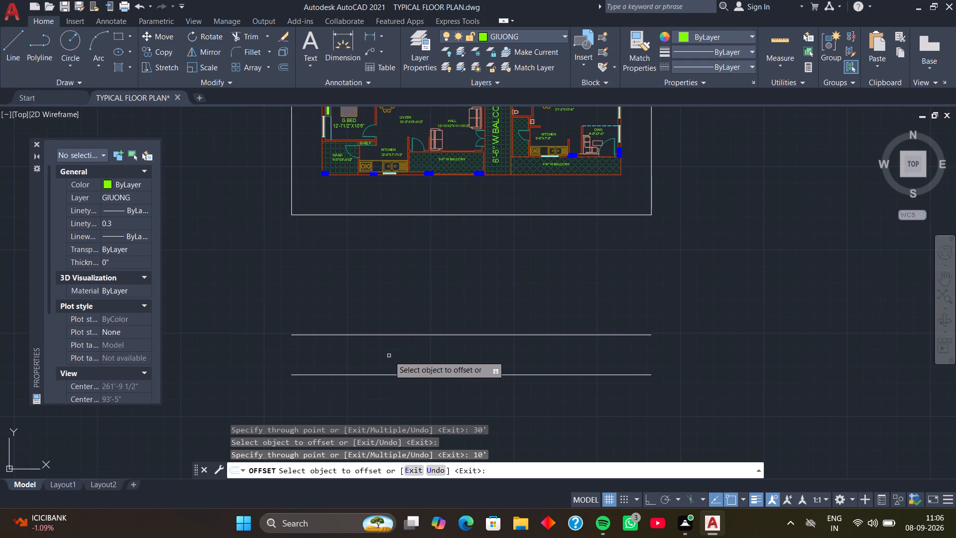
middle_drag(389, 356, 385, 345)
middle_drag(376, 337, 386, 329)
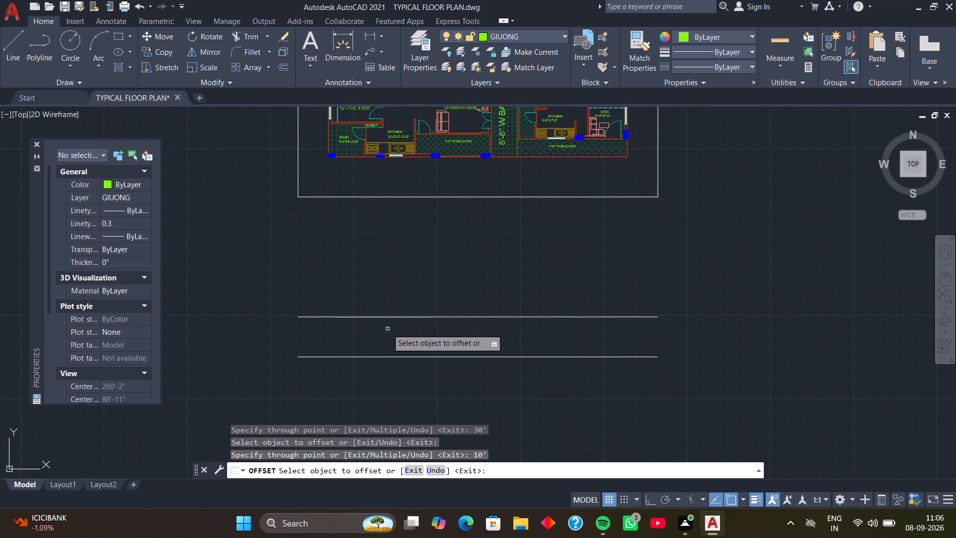
middle_click(375, 328)
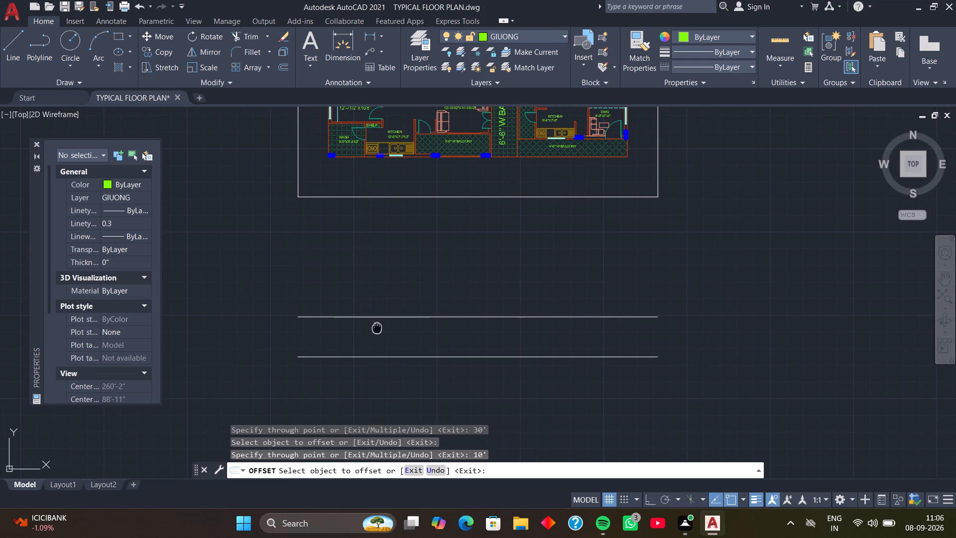
middle_drag(370, 330, 376, 329)
scroll(371, 330, up, 1)
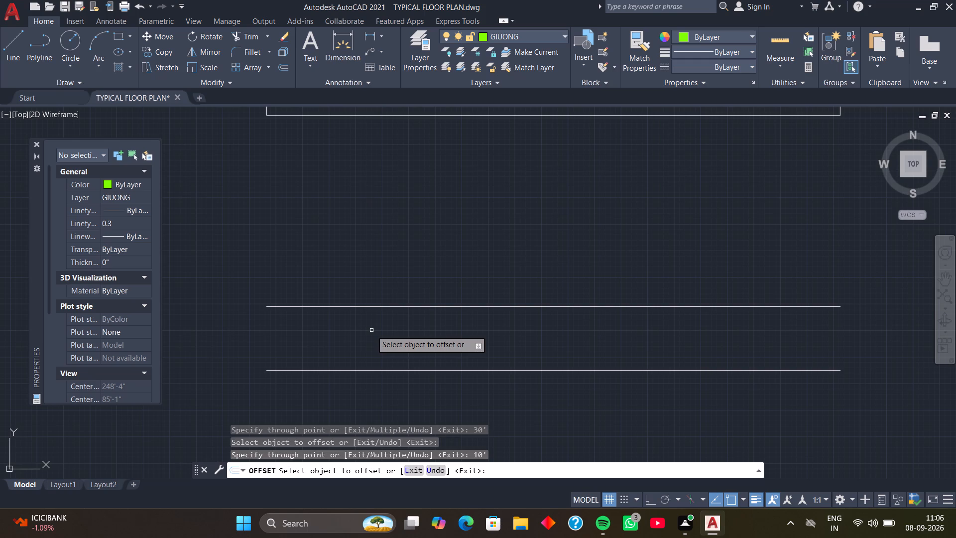
key(space)
Draw a stepped line through the strip: 27' along the upper line, down to the lower line, 39'9" across, back up, and on to the end.
scroll(359, 333, down, 1)
key(l)
key(space)
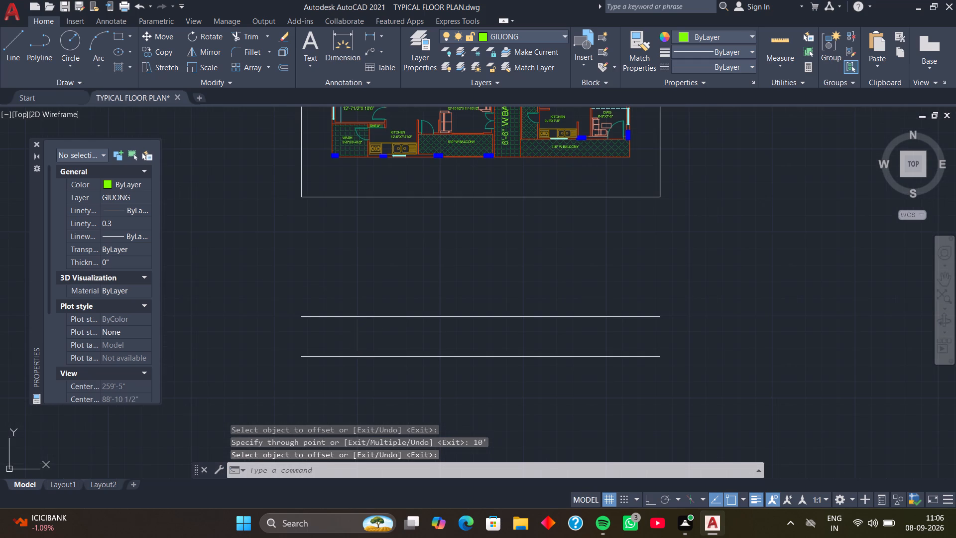
click(300, 316)
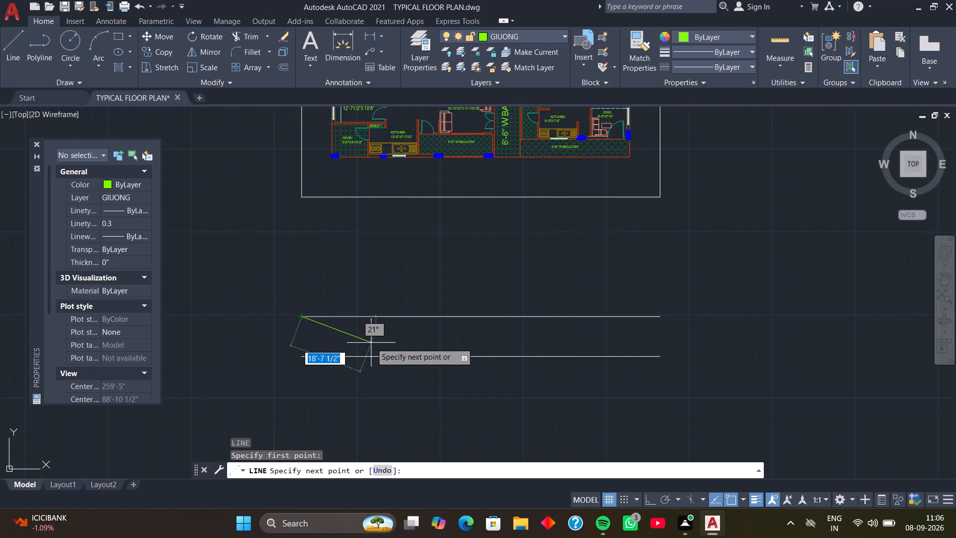
key(F8)
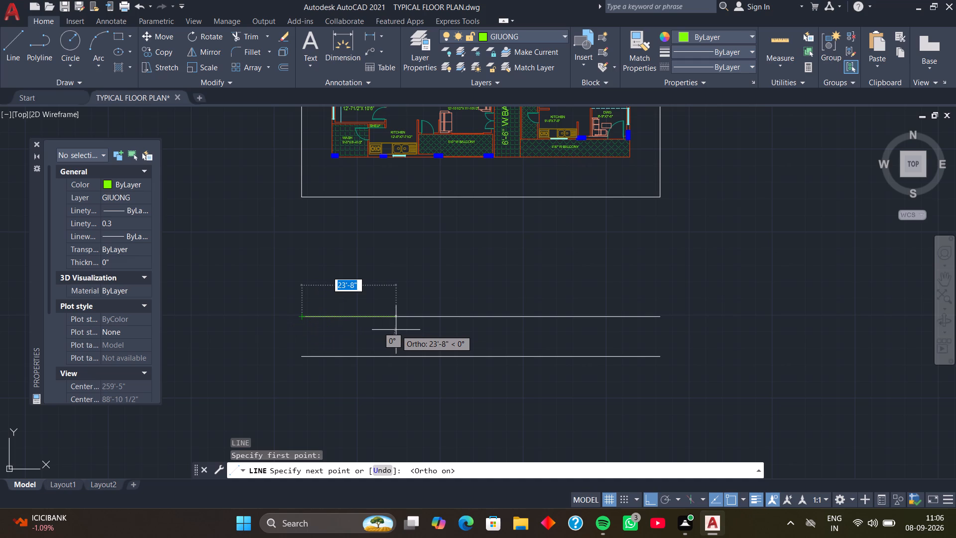
text(27')
key(Return)
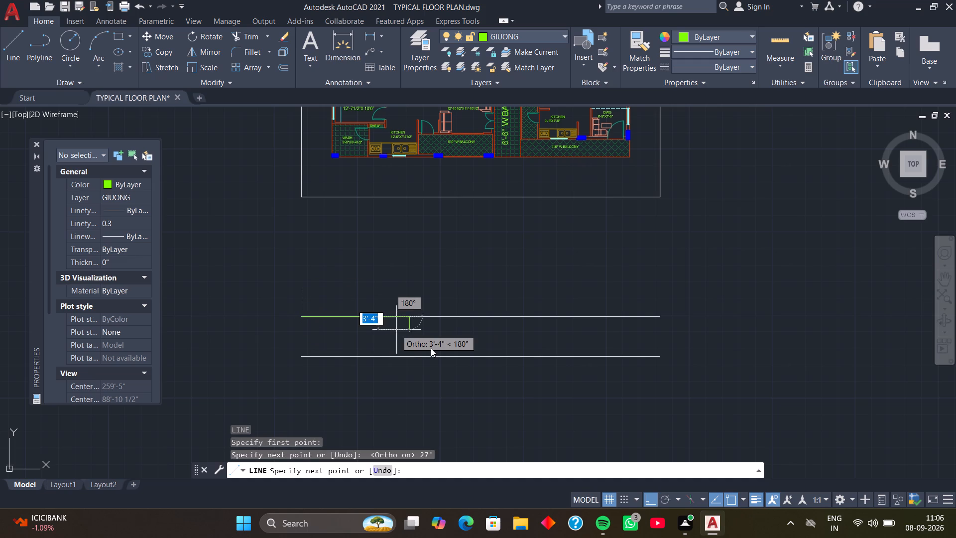
click(409, 359)
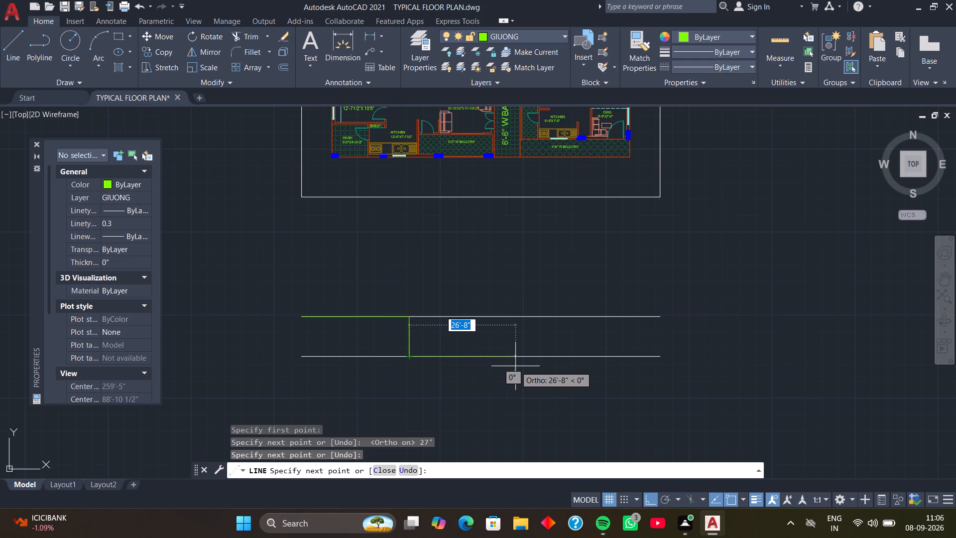
text(39)
text('9)
key(Return)
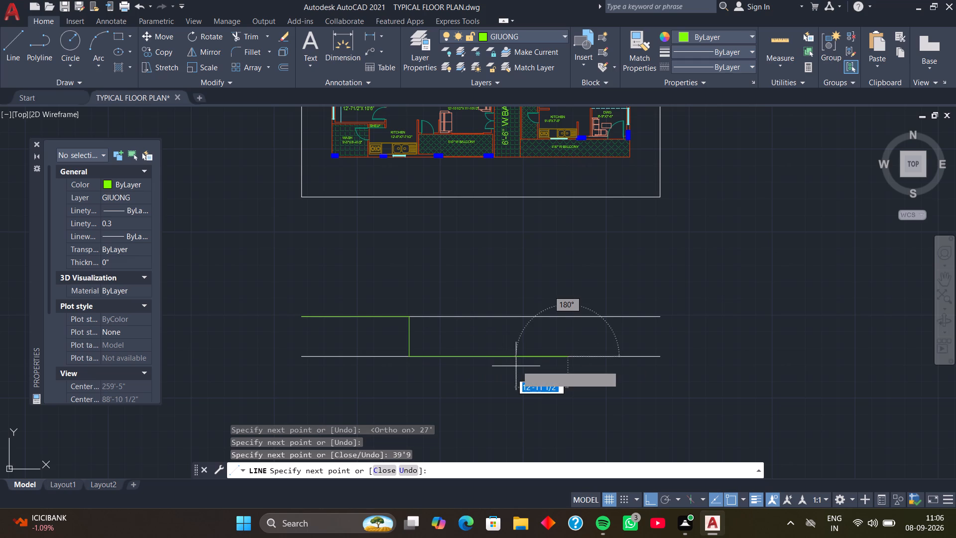
click(567, 318)
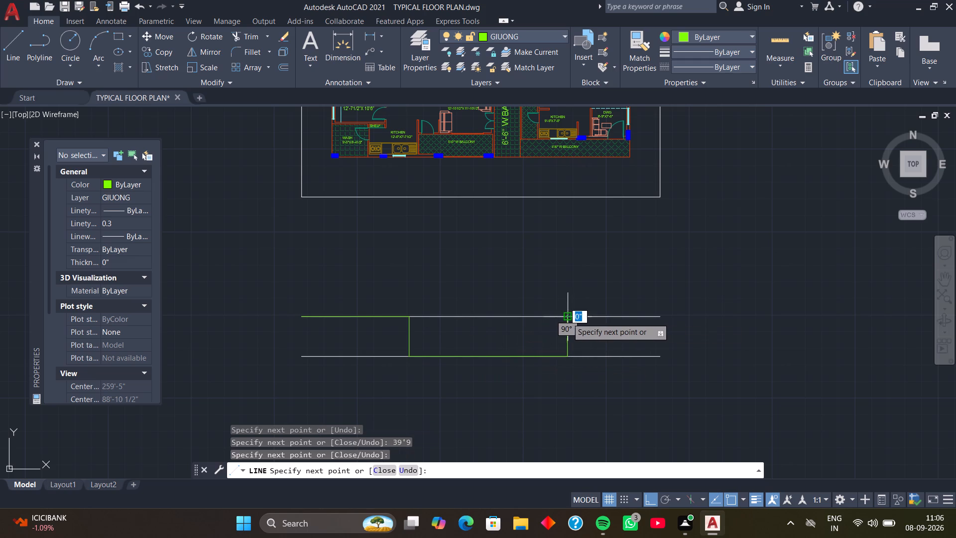
click(661, 317)
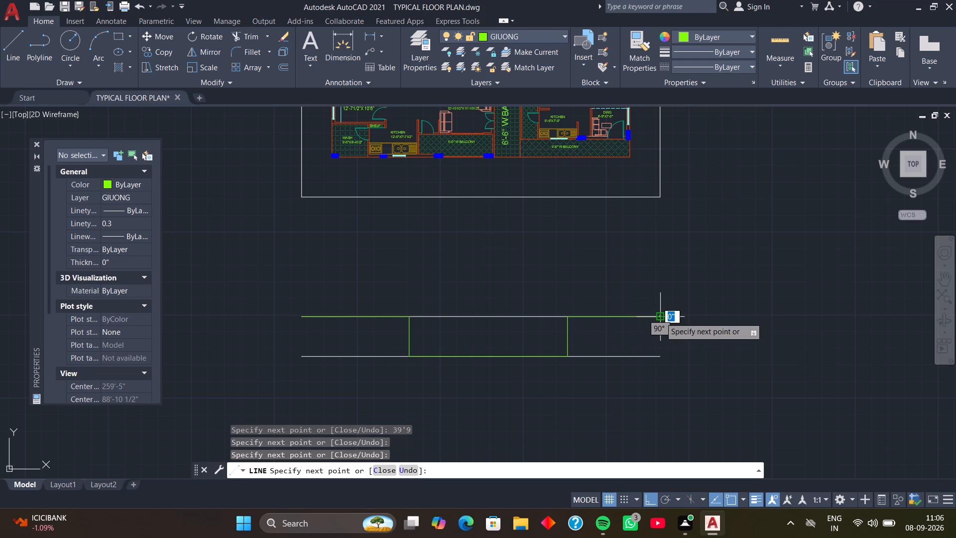
key(space)
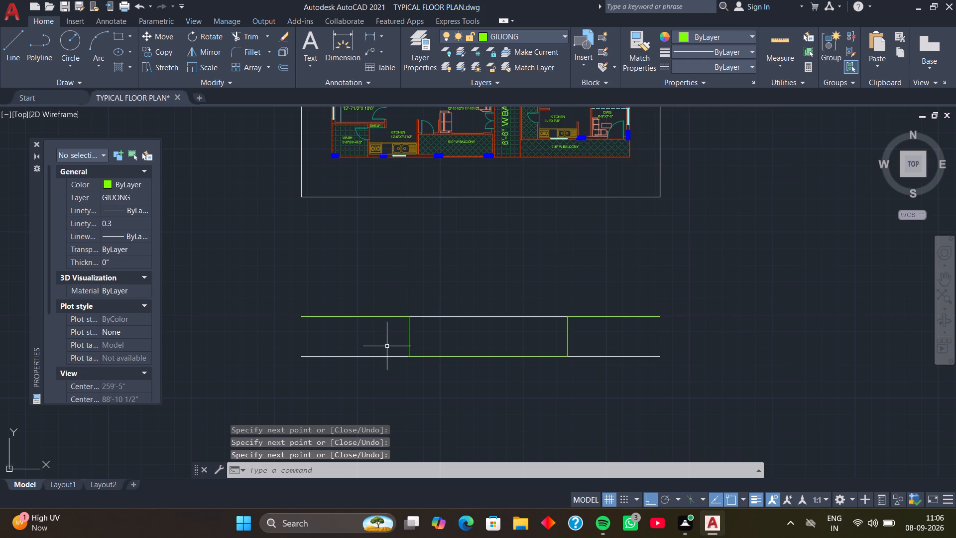
Trim the two outer portions of the strip's lower line on either side of the central recess.
text(tr)
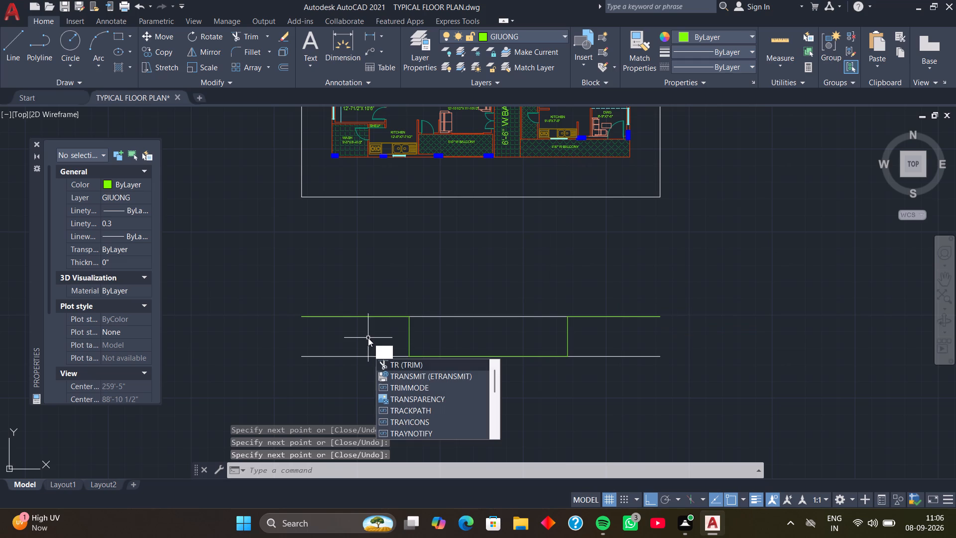
key(space)
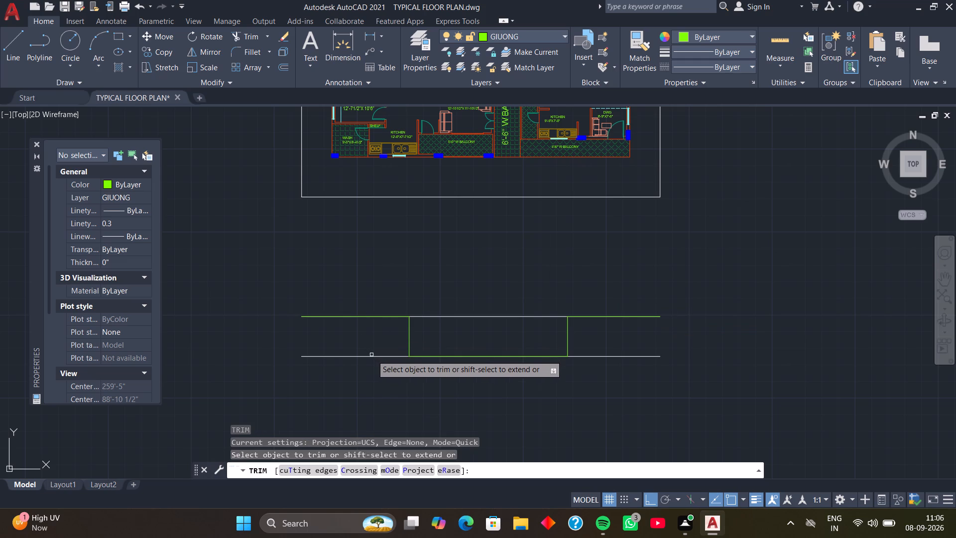
click(373, 356)
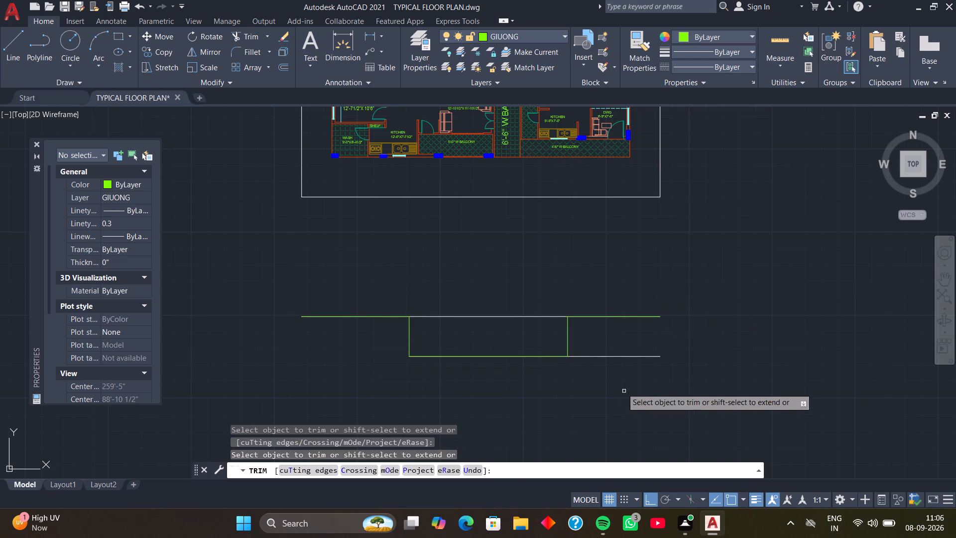
click(611, 356)
key(space)
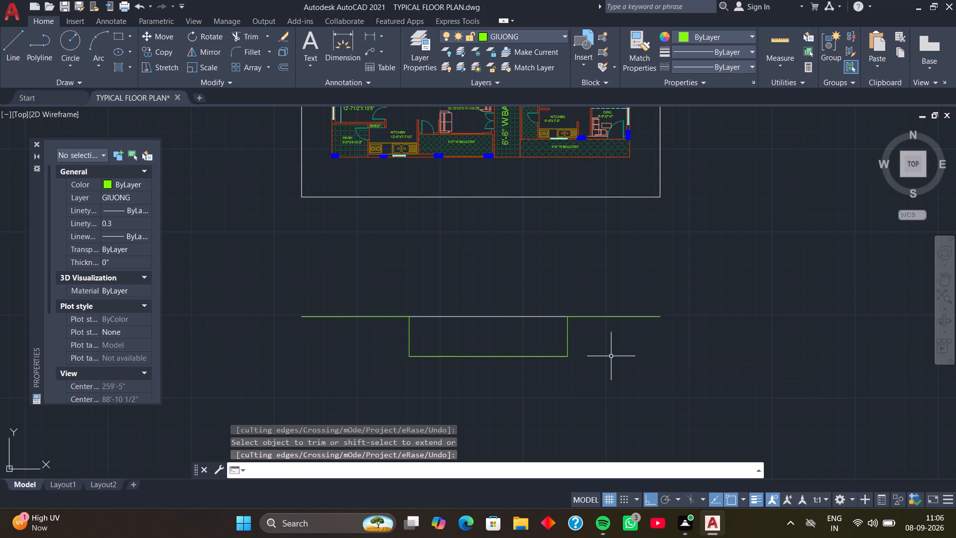
Change the color of all the lines forming the stepped outline below the plot to yellow.
scroll(516, 335, up, 2)
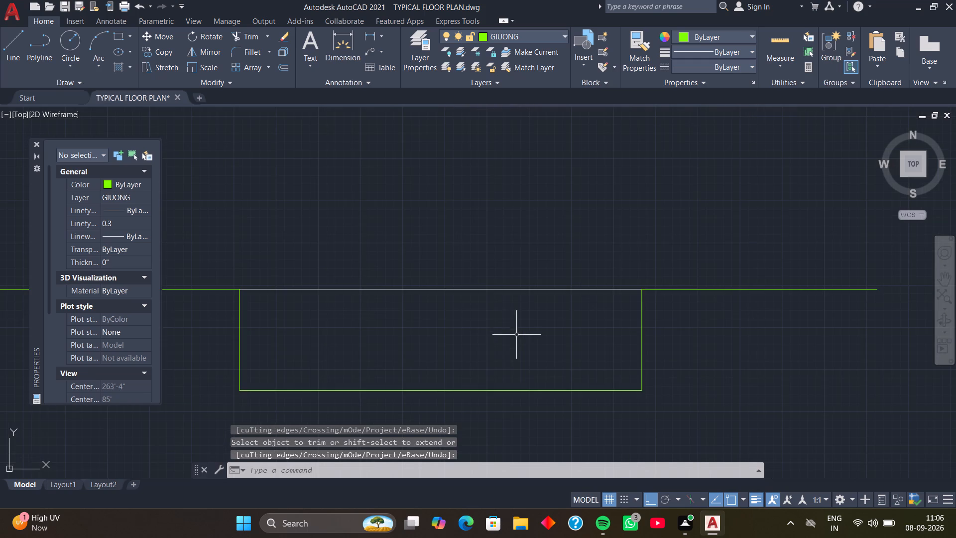
scroll(507, 337, down, 2)
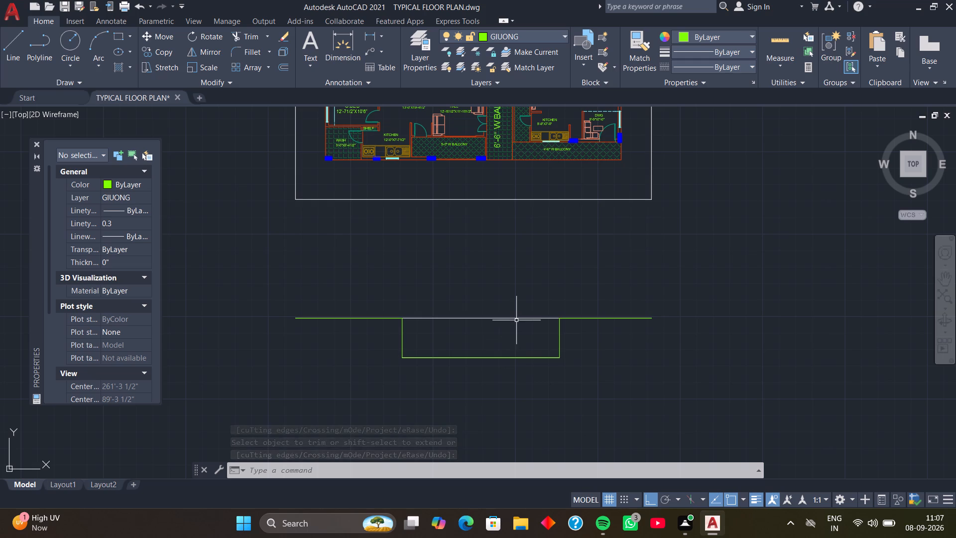
drag(668, 298, 672, 305)
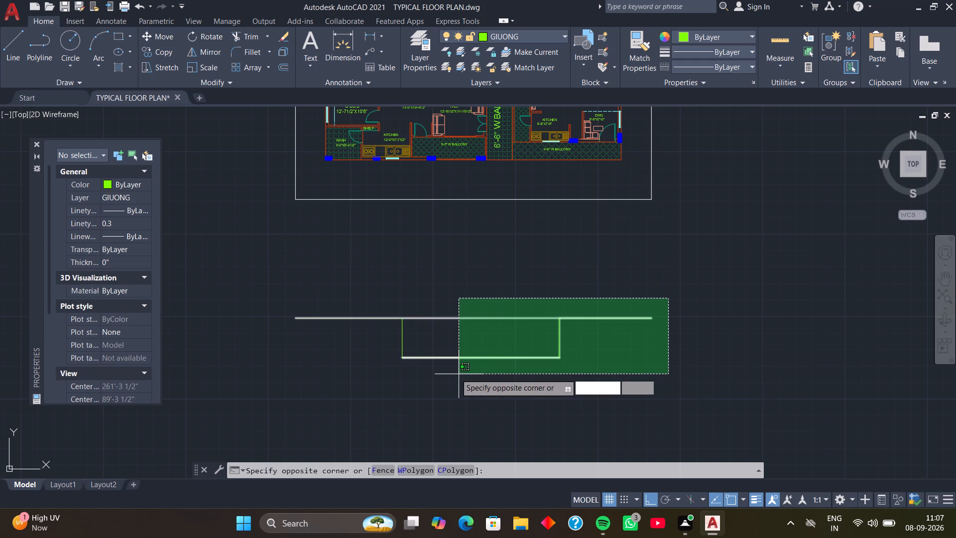
click(273, 369)
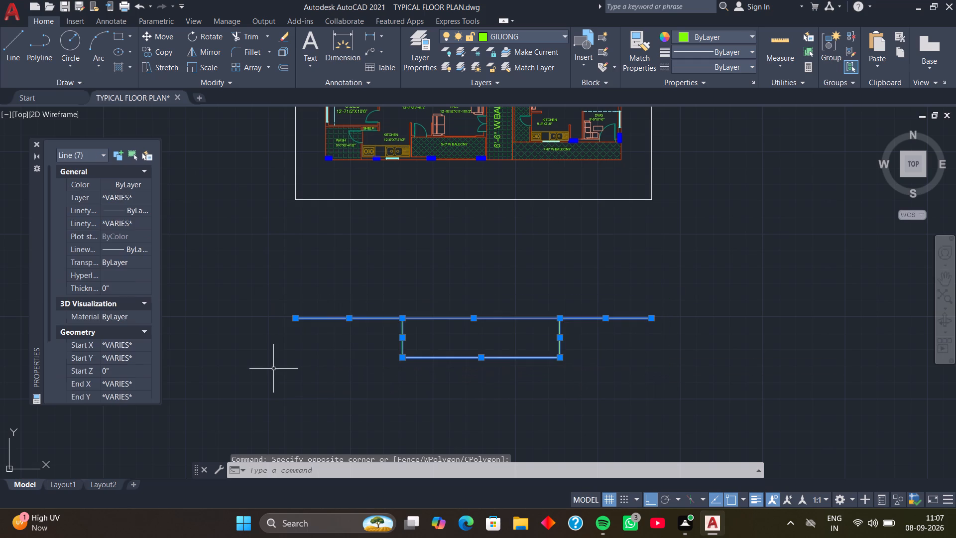
click(751, 33)
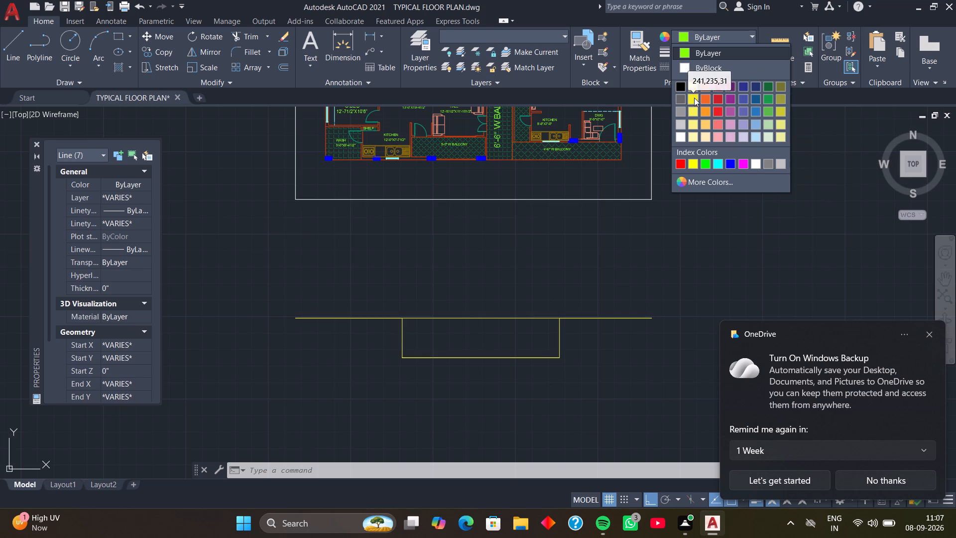
click(692, 163)
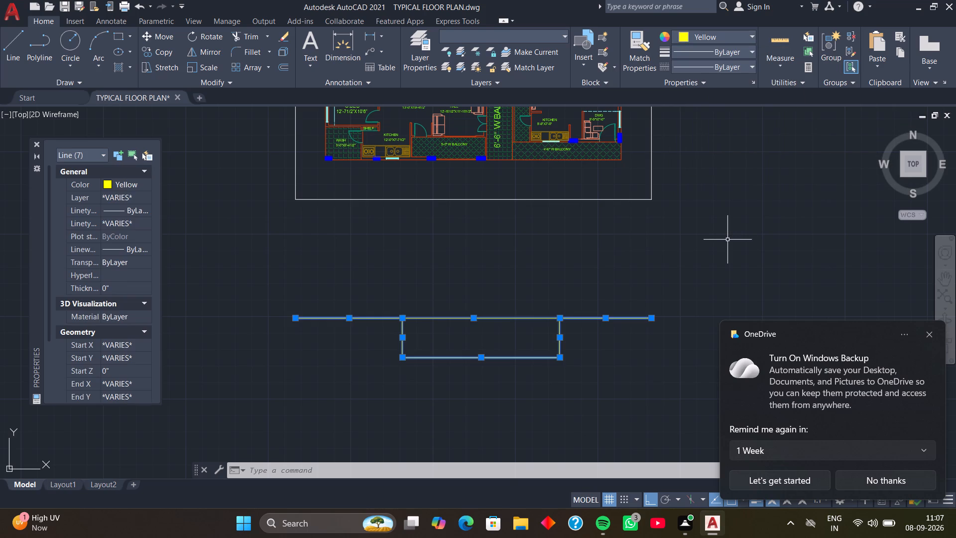
key(Escape)
Change the color of the plot boundary's bottom line to yellow.
middle_drag(693, 248, 694, 230)
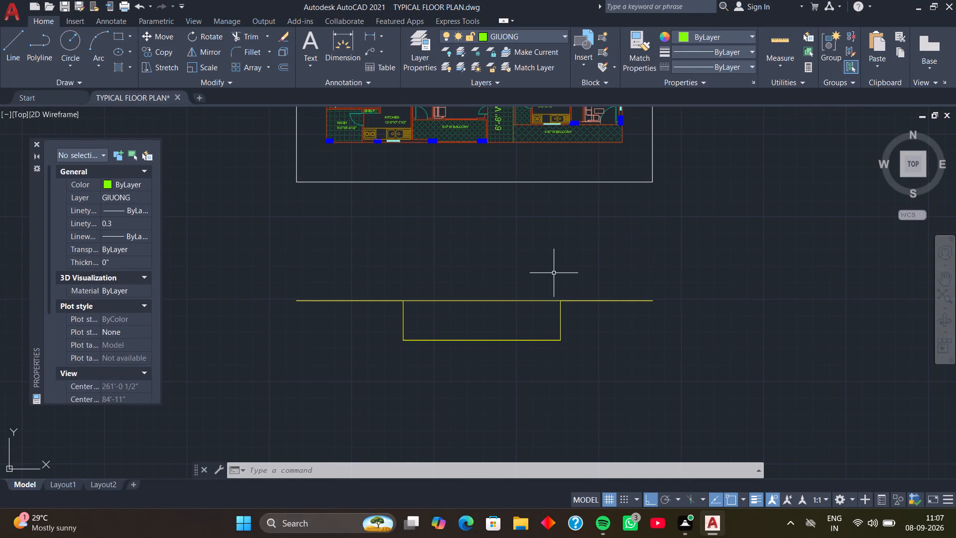
middle_drag(557, 272, 555, 259)
scroll(555, 258, up, 1)
scroll(569, 244, down, 2)
middle_drag(587, 240, 587, 239)
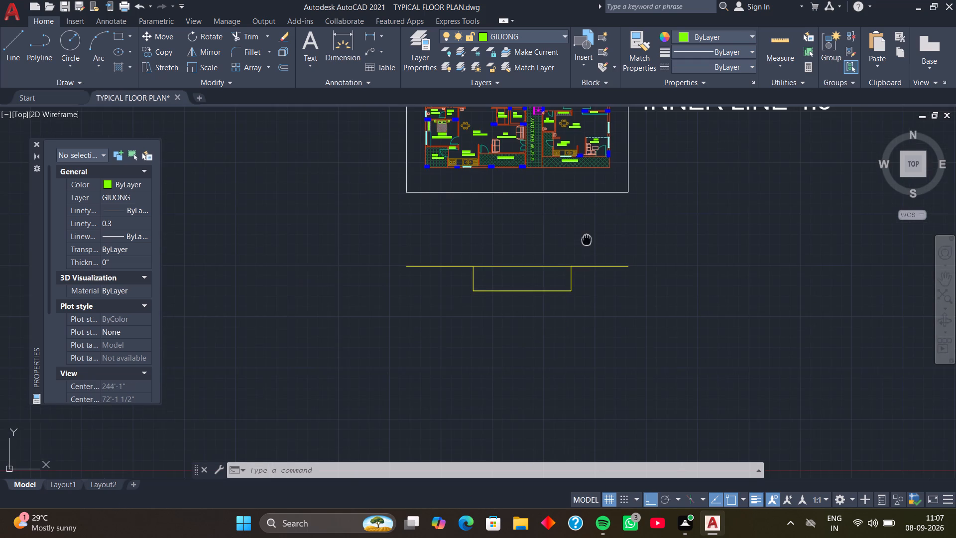
middle_drag(587, 239, 584, 227)
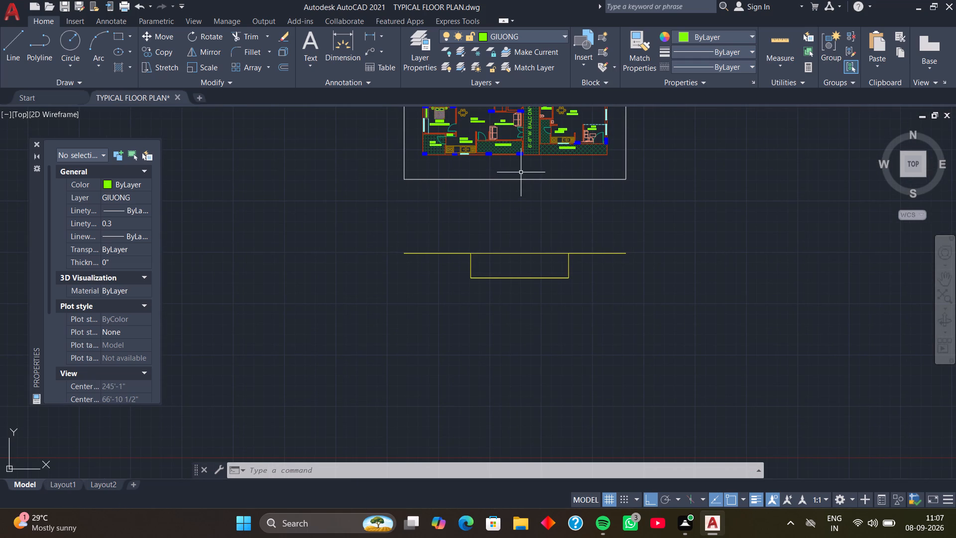
click(523, 178)
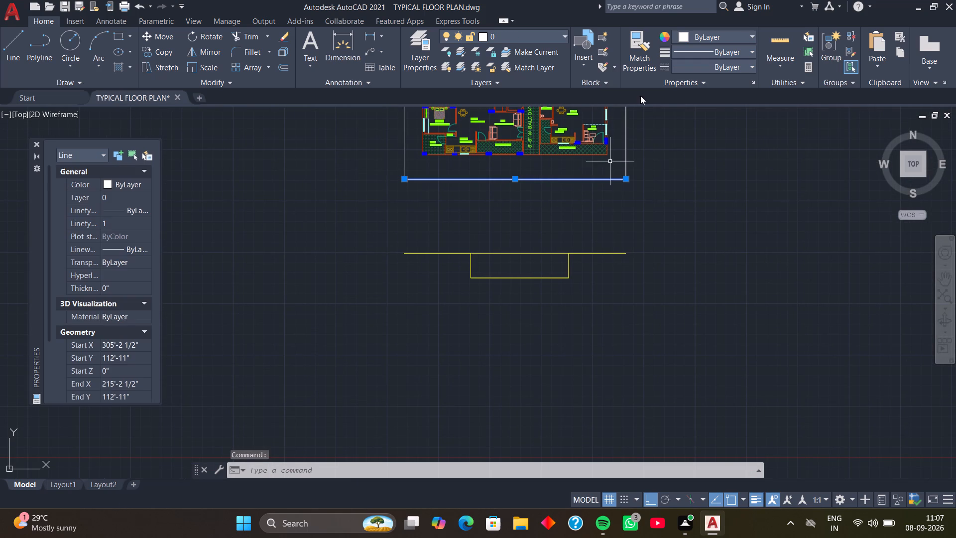
click(751, 35)
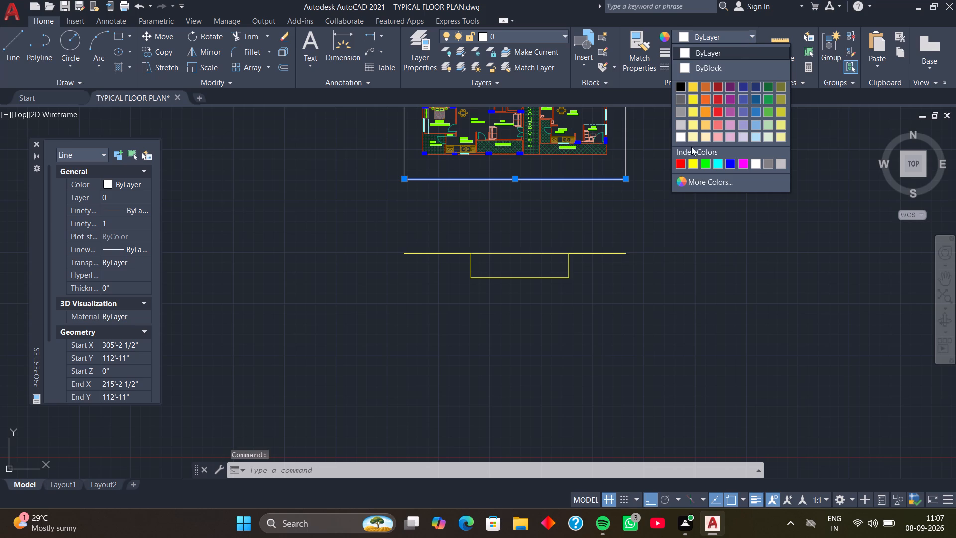
click(694, 162)
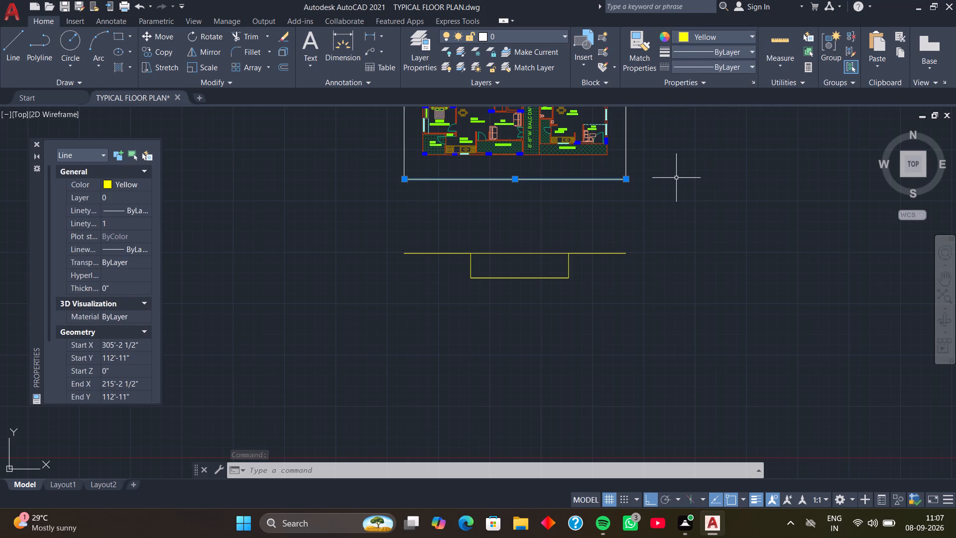
key(Escape)
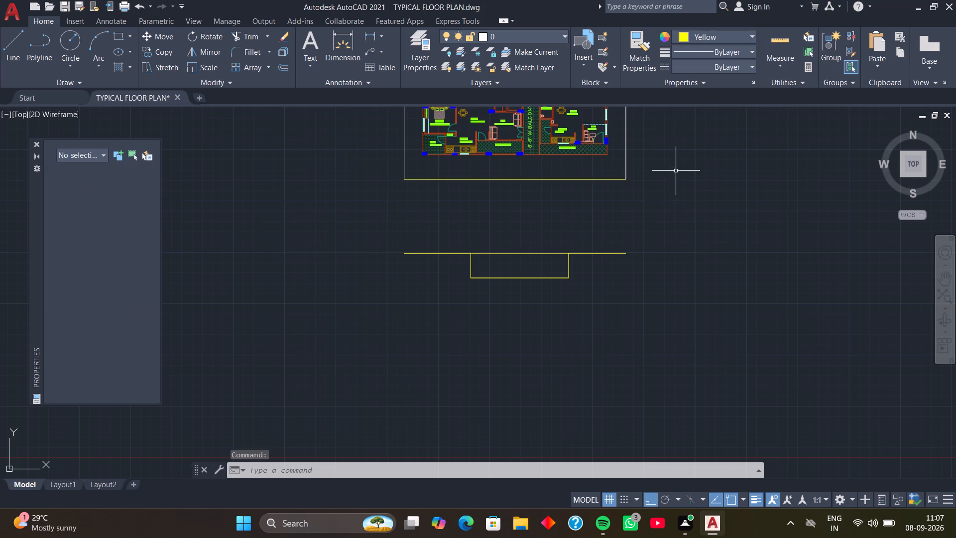
Add a linear dimension across the full width of the plot's bottom line, placed just below the stepped outline.
middle_drag(637, 236, 643, 228)
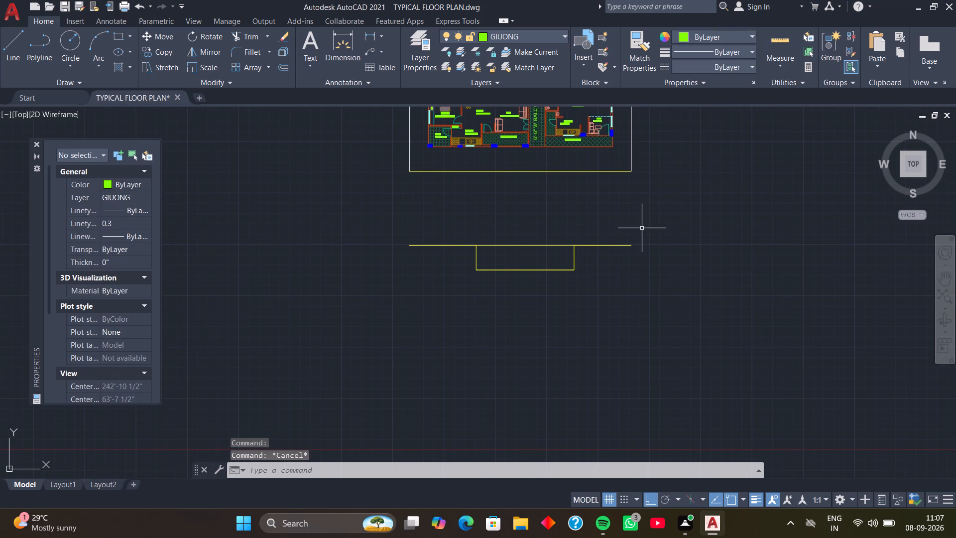
click(367, 37)
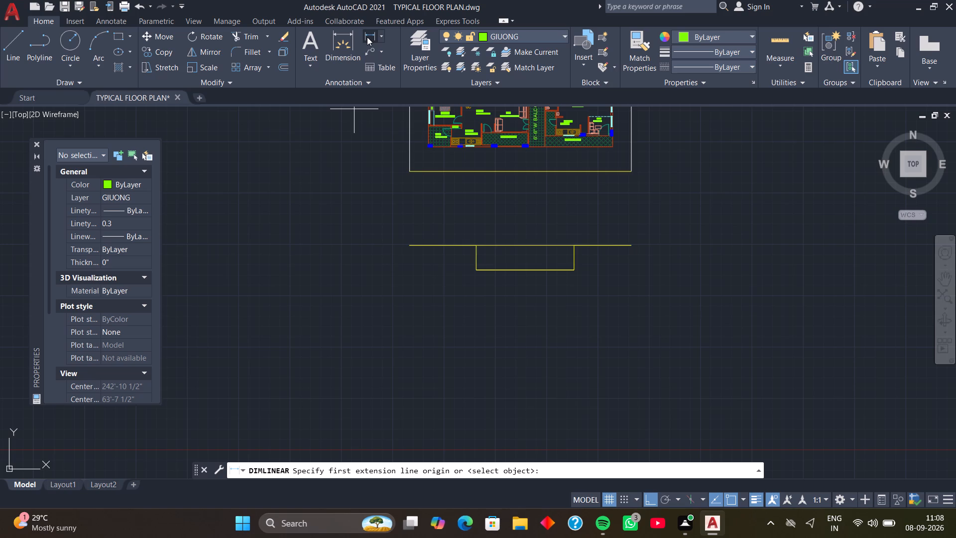
click(409, 170)
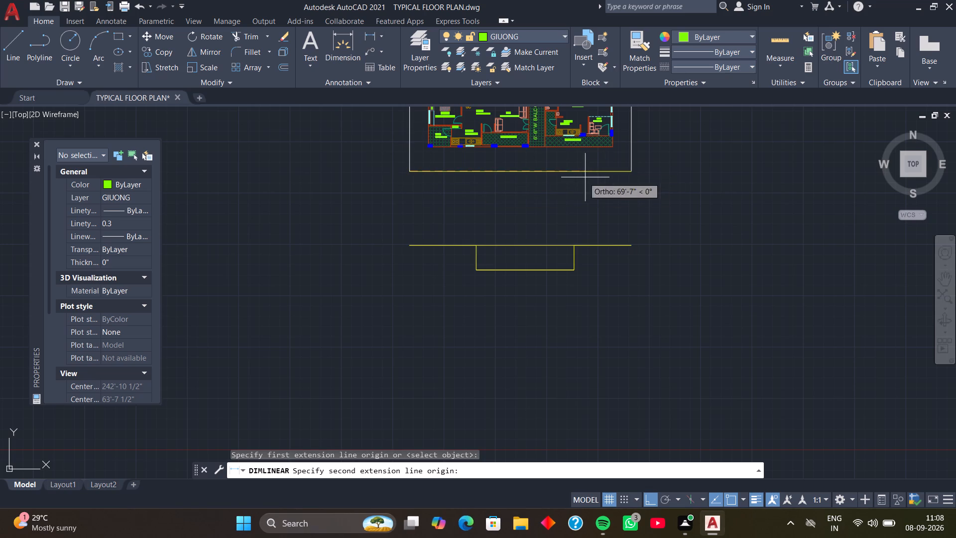
click(635, 169)
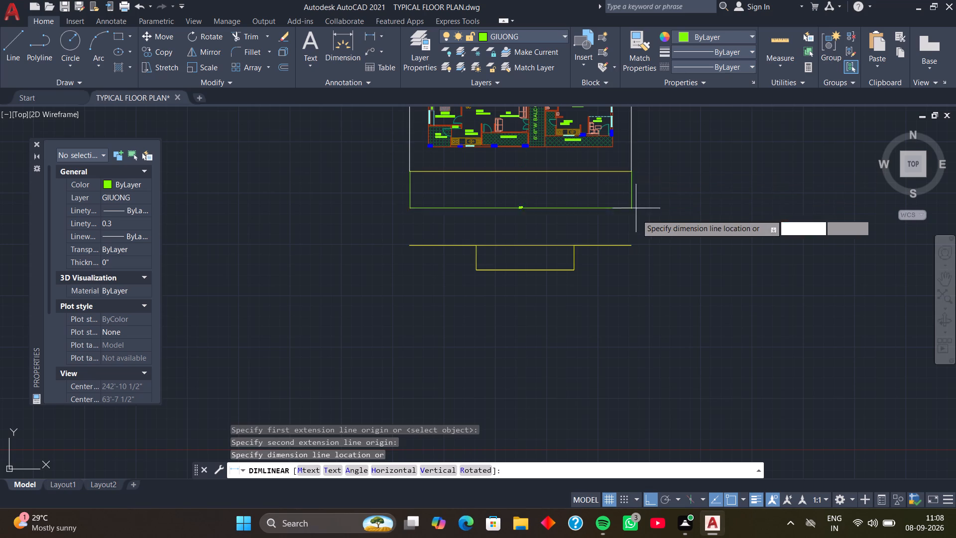
click(642, 282)
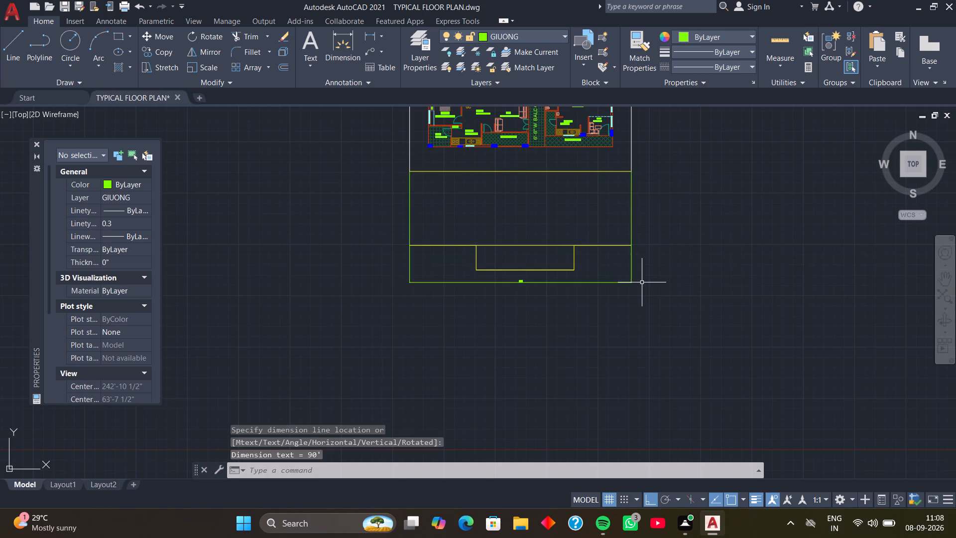
Add a quick dimension from the plot's left boundary to the recess's left edge, placed just below the overall 90' dimension.
scroll(510, 285, up, 3)
scroll(487, 265, down, 2)
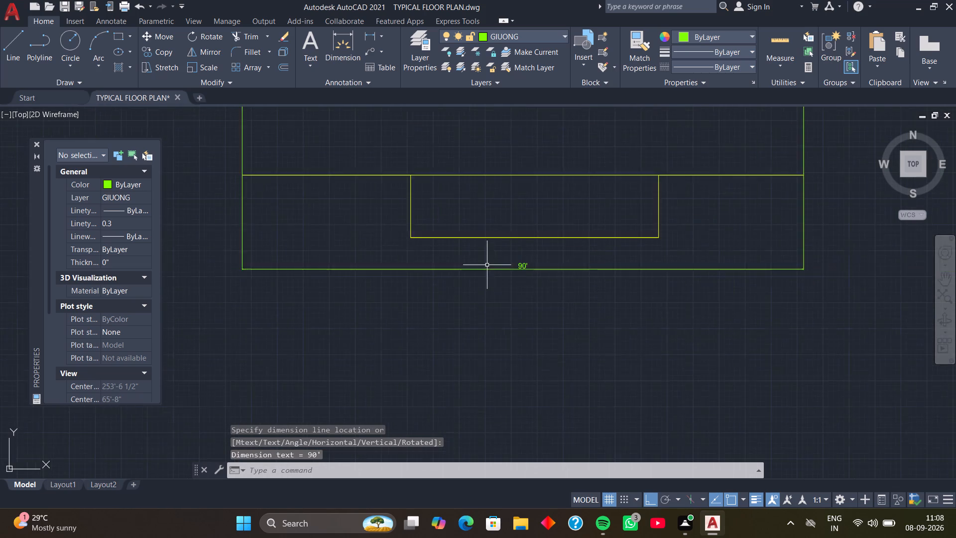
middle_drag(471, 267, 509, 268)
middle_drag(456, 237, 511, 250)
scroll(511, 250, up, 1)
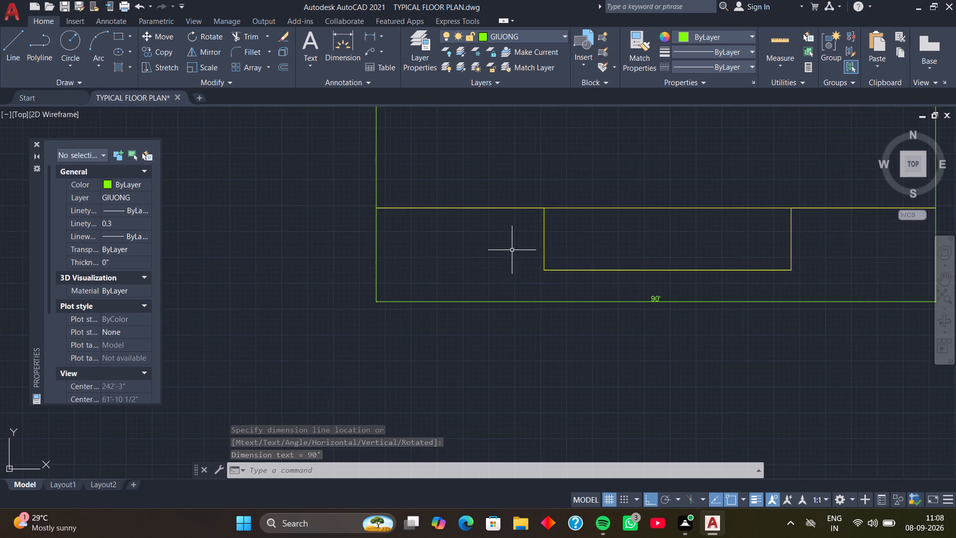
scroll(473, 225, down, 1)
middle_drag(471, 210, 471, 276)
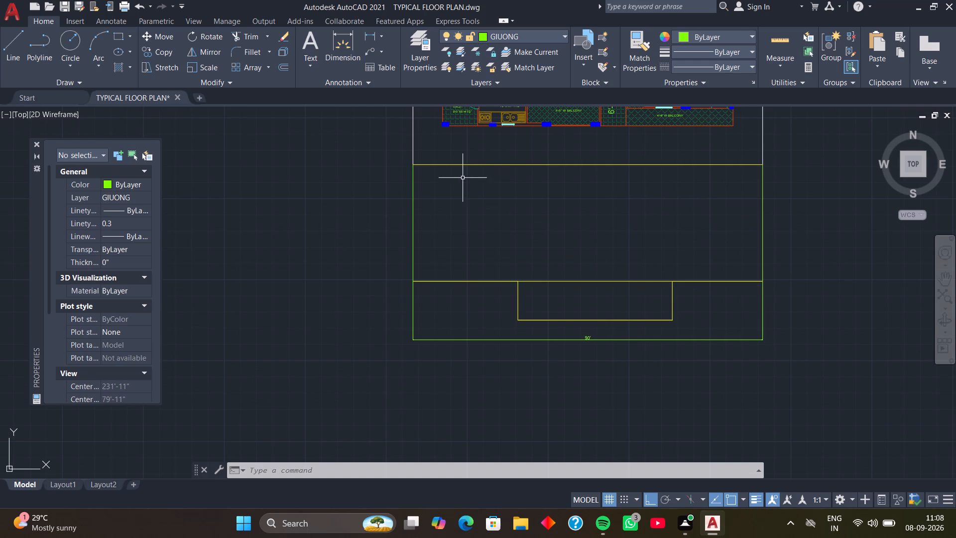
key(q)
text(d)
key(space)
click(412, 153)
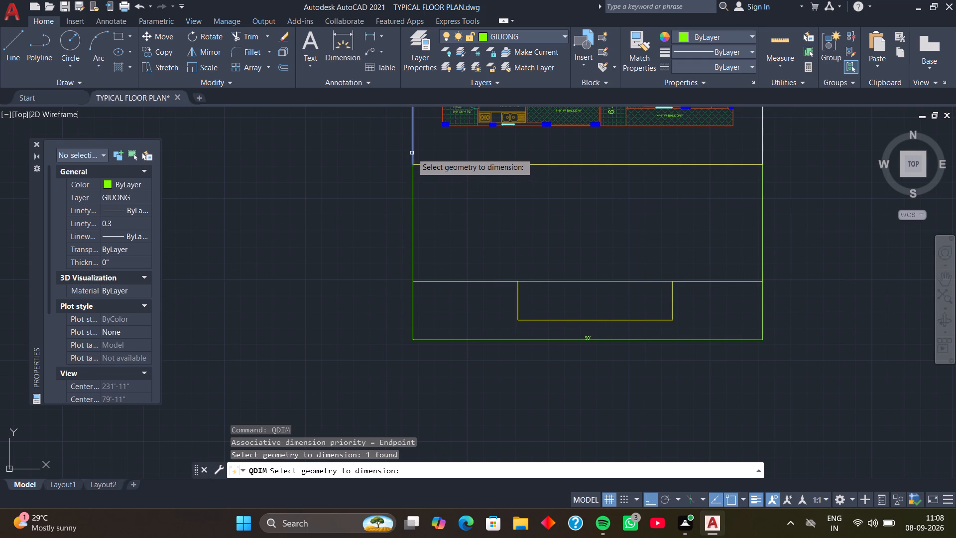
click(517, 291)
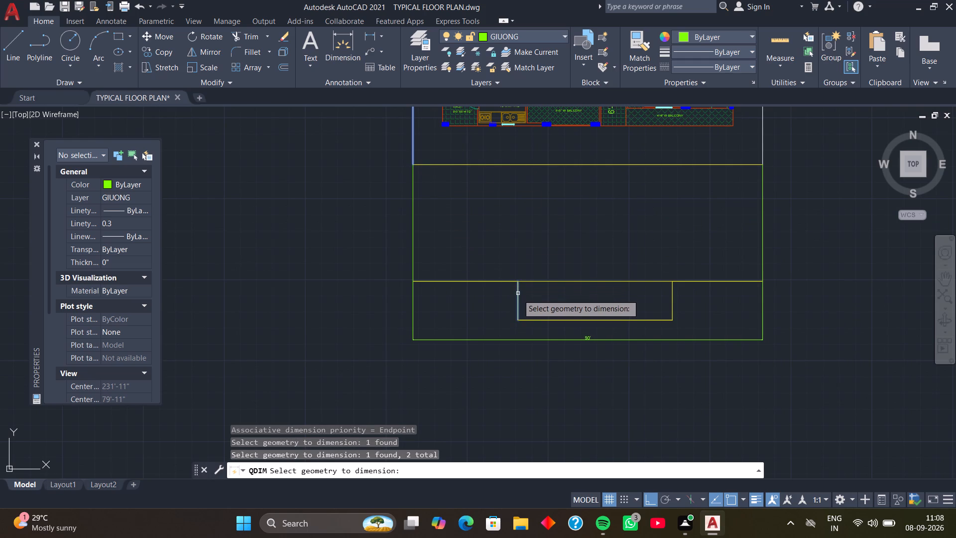
key(Return)
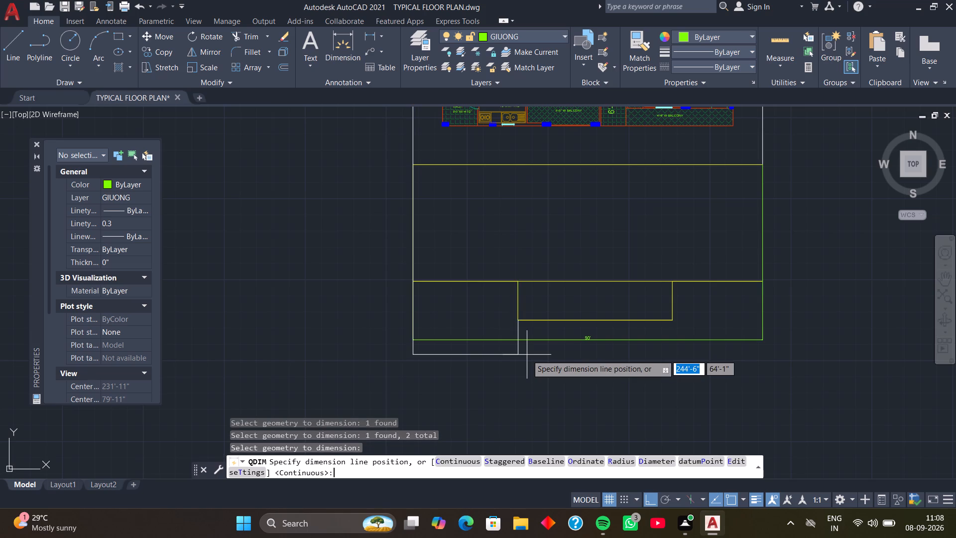
click(523, 356)
Add a quick dimension from the recess's right edge to the plot's right boundary, level with the 27' dimension.
scroll(478, 358, up, 4)
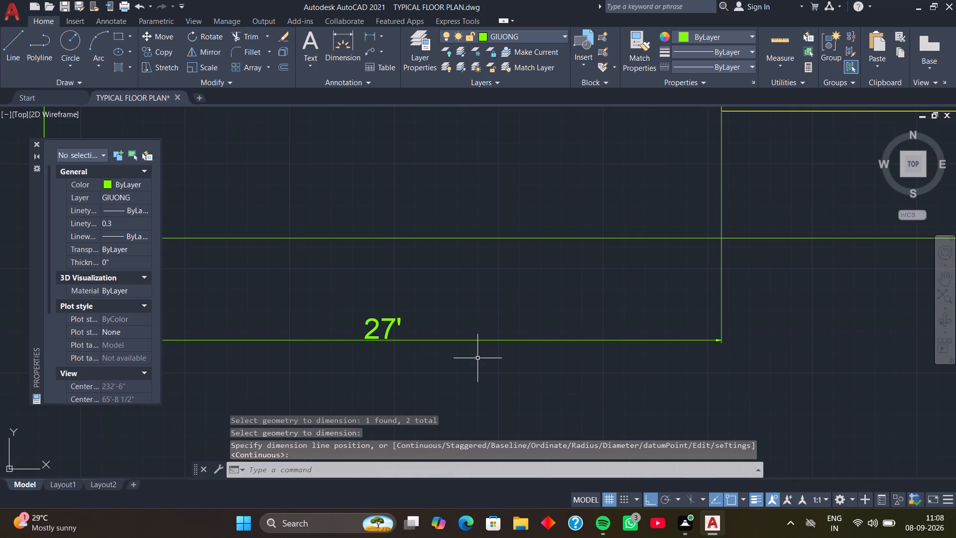
scroll(478, 358, down, 2)
scroll(476, 276, down, 1)
middle_drag(476, 273, 429, 283)
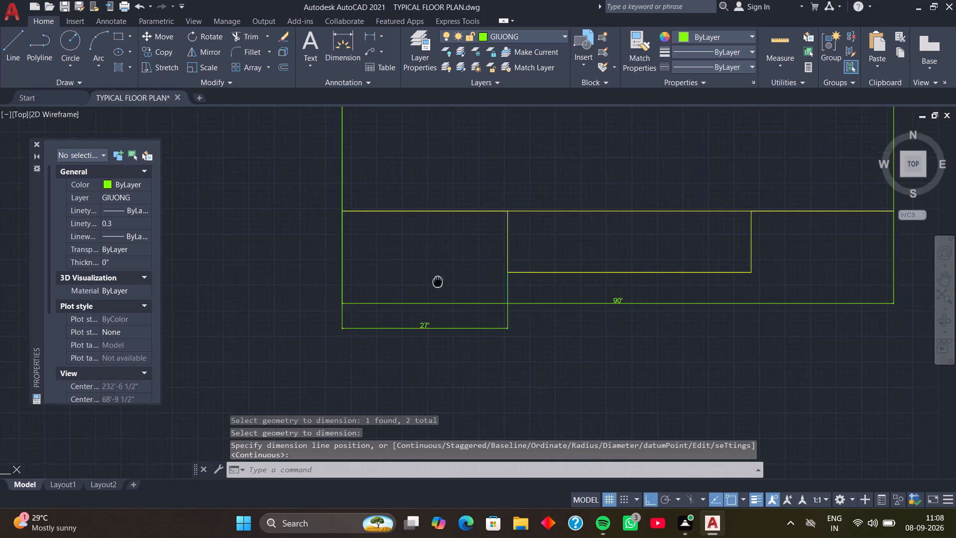
middle_drag(429, 283, 410, 301)
middle_drag(415, 277, 382, 314)
scroll(419, 267, down, 1)
middle_drag(419, 238, 392, 282)
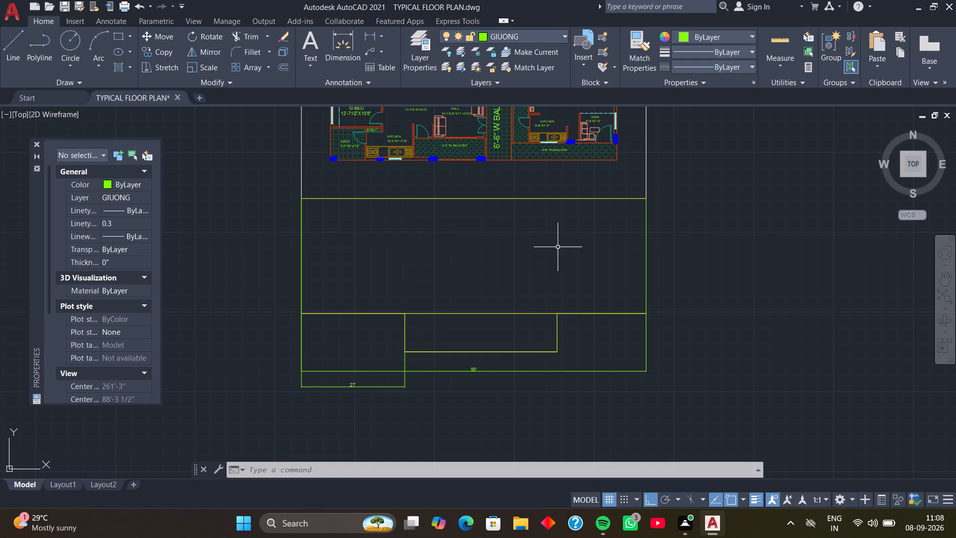
middle_drag(557, 248, 515, 239)
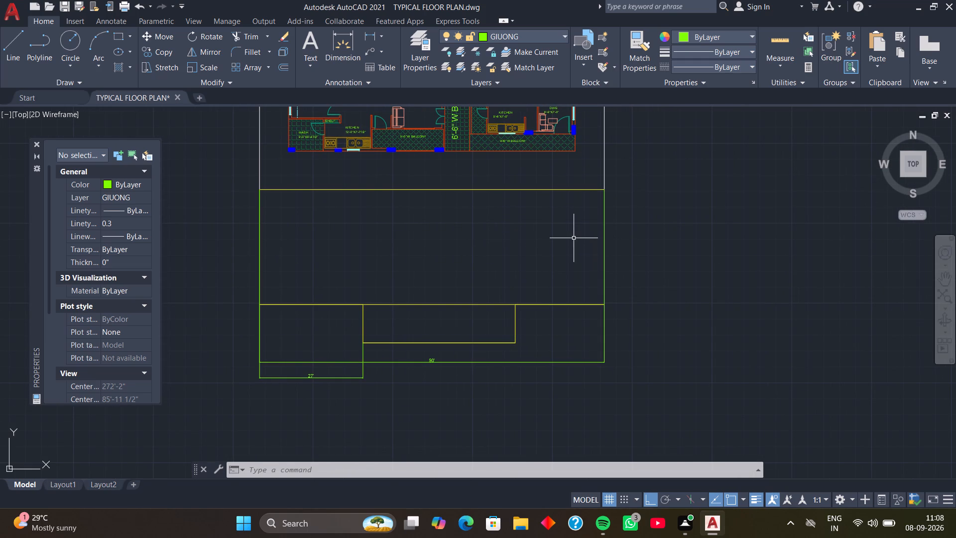
key(space)
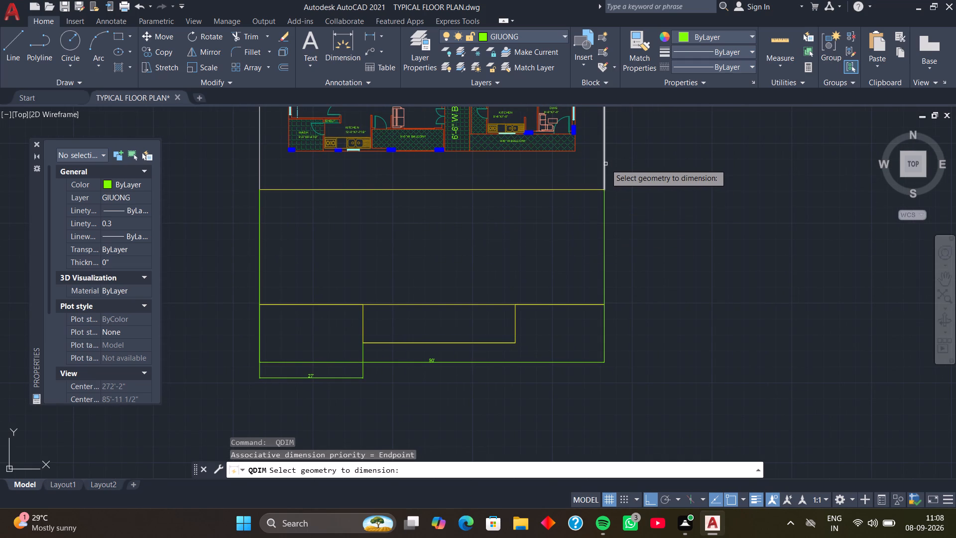
click(603, 164)
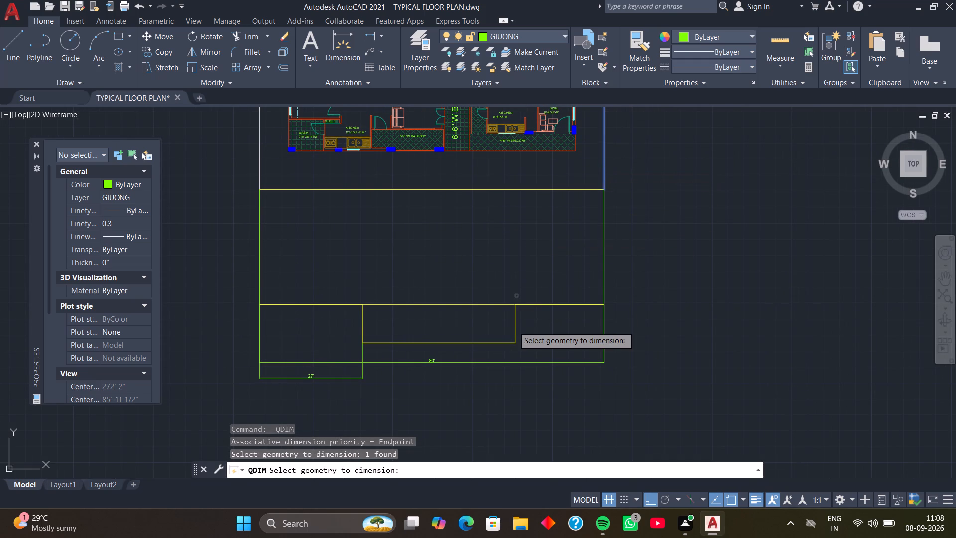
click(515, 329)
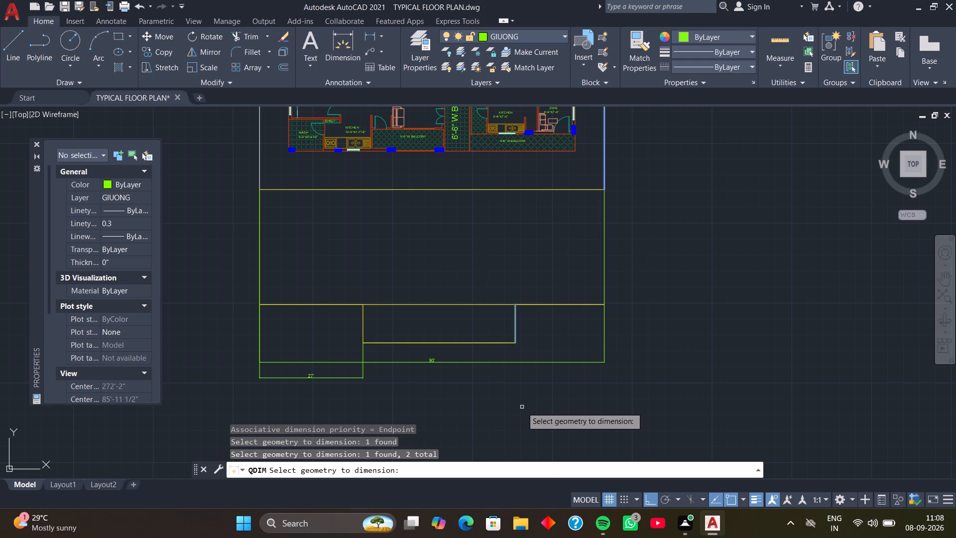
key(Return)
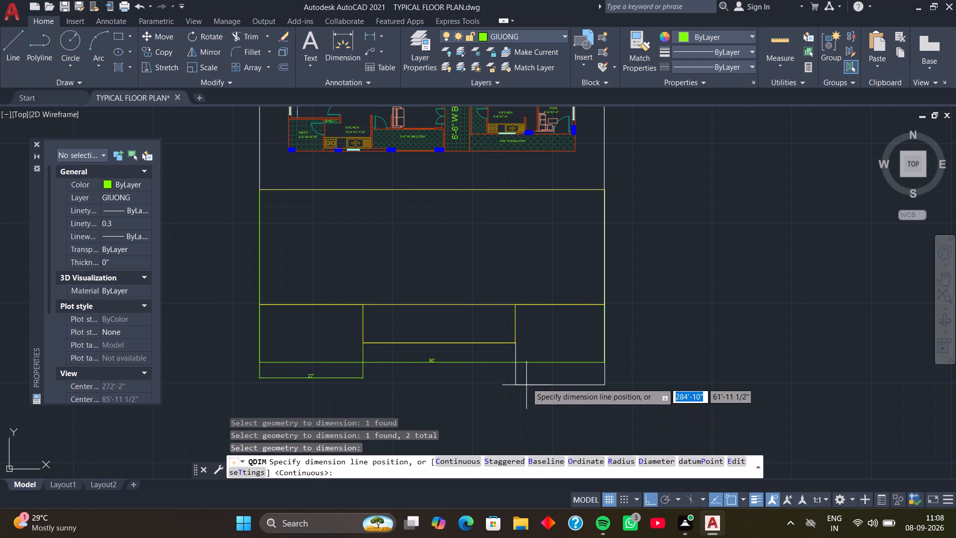
click(527, 378)
Set the current color to yellow and draw a 6' line outward from the left end of the plot's bottom line.
scroll(531, 378, up, 1)
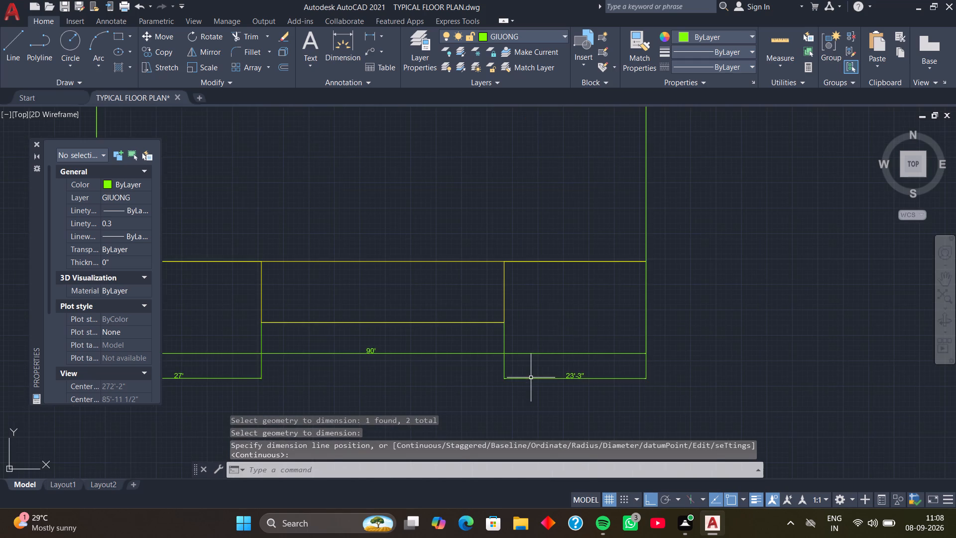
scroll(550, 315, down, 1)
middle_drag(551, 314, 549, 292)
middle_drag(490, 269, 492, 269)
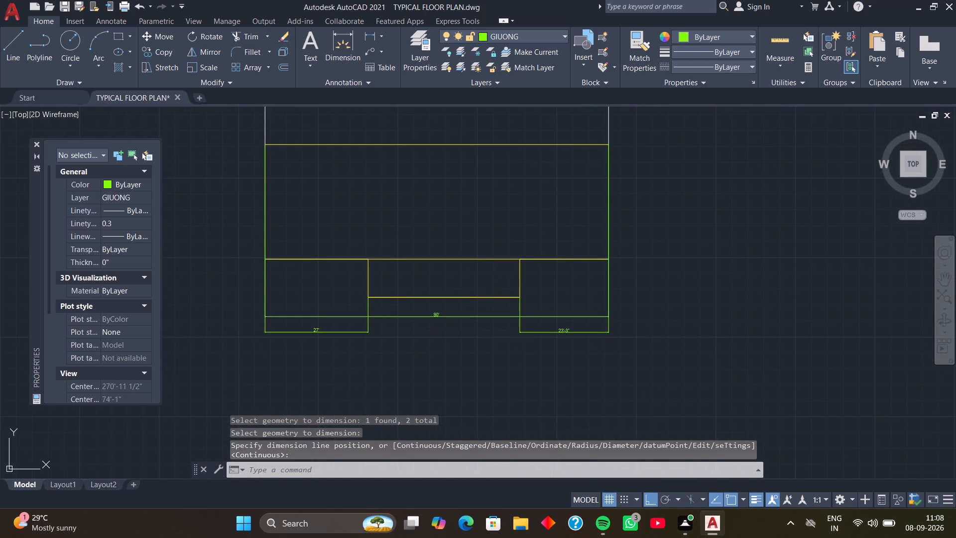
middle_drag(492, 269, 530, 288)
scroll(493, 250, down, 1)
middle_drag(493, 249, 483, 272)
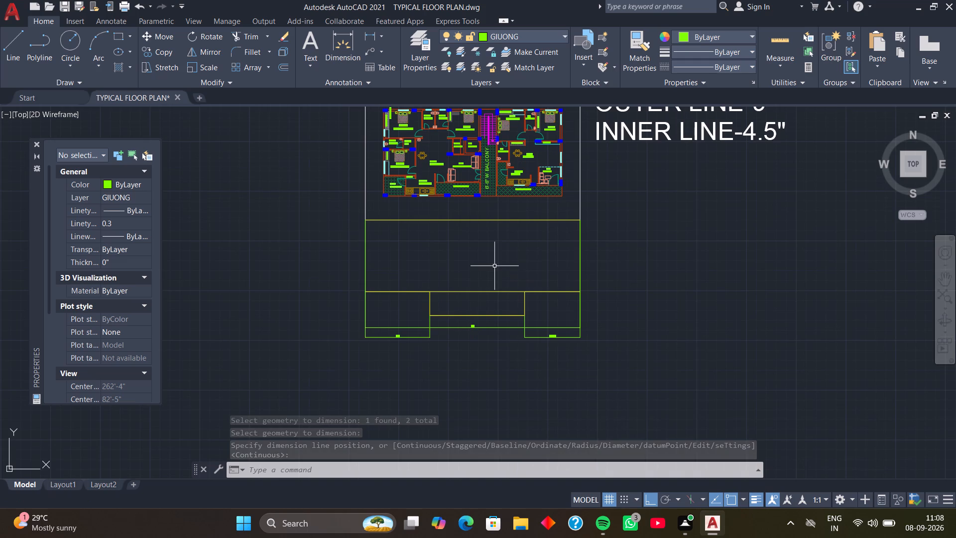
middle_drag(495, 264, 485, 271)
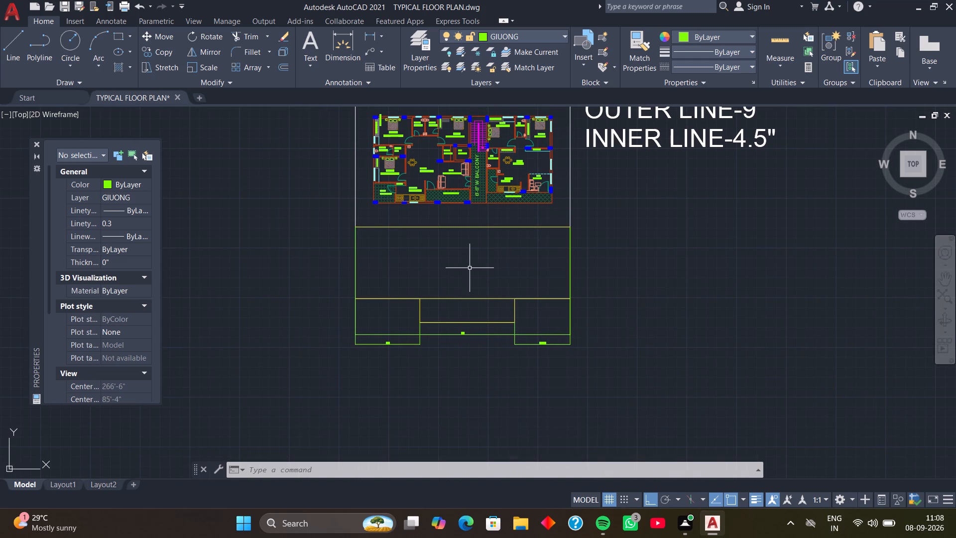
middle_drag(441, 269, 509, 253)
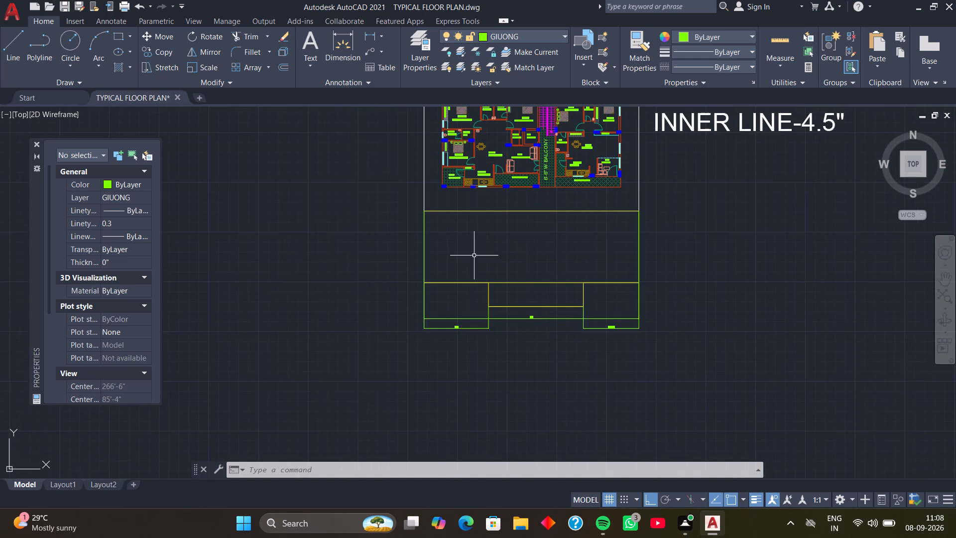
middle_drag(467, 256, 491, 255)
scroll(415, 232, up, 2)
middle_drag(416, 230, 394, 254)
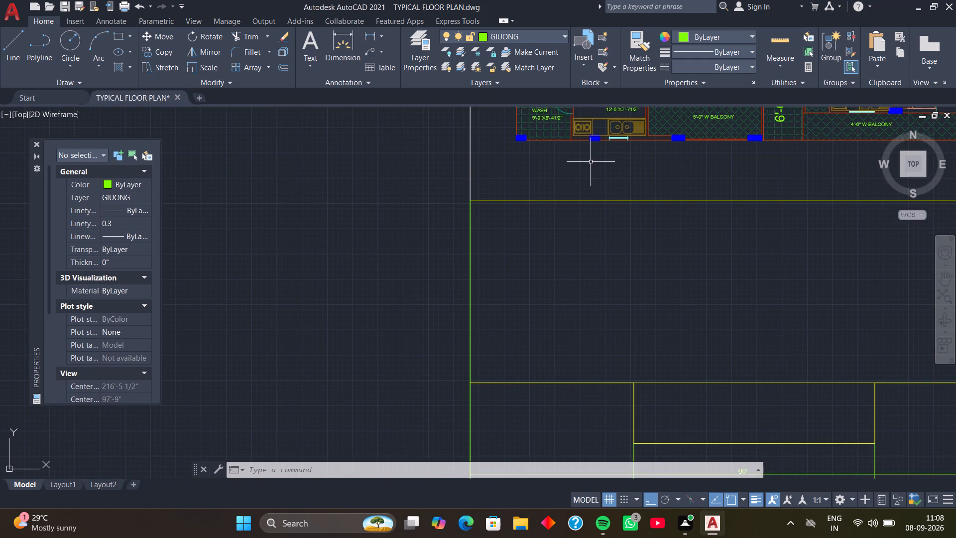
click(751, 33)
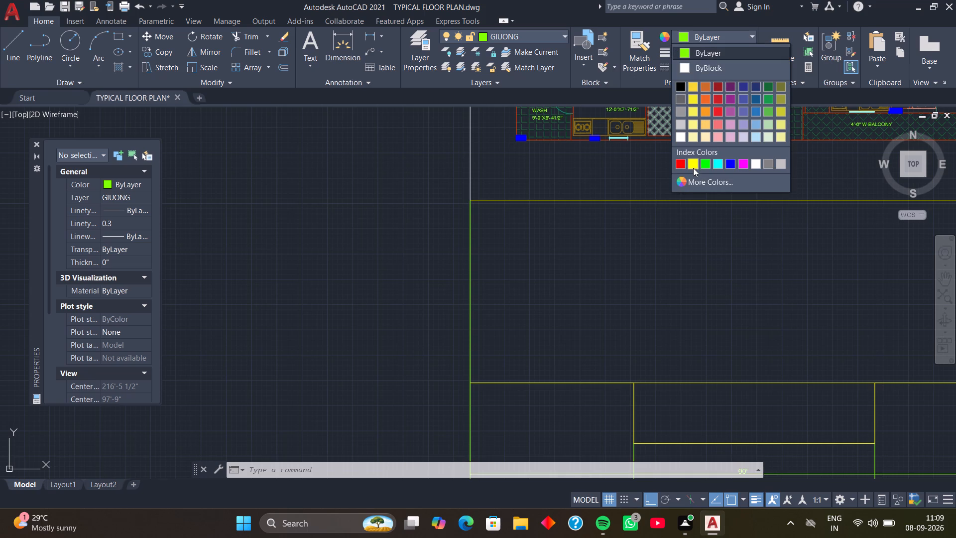
click(693, 162)
middle_drag(544, 262, 581, 269)
key(l)
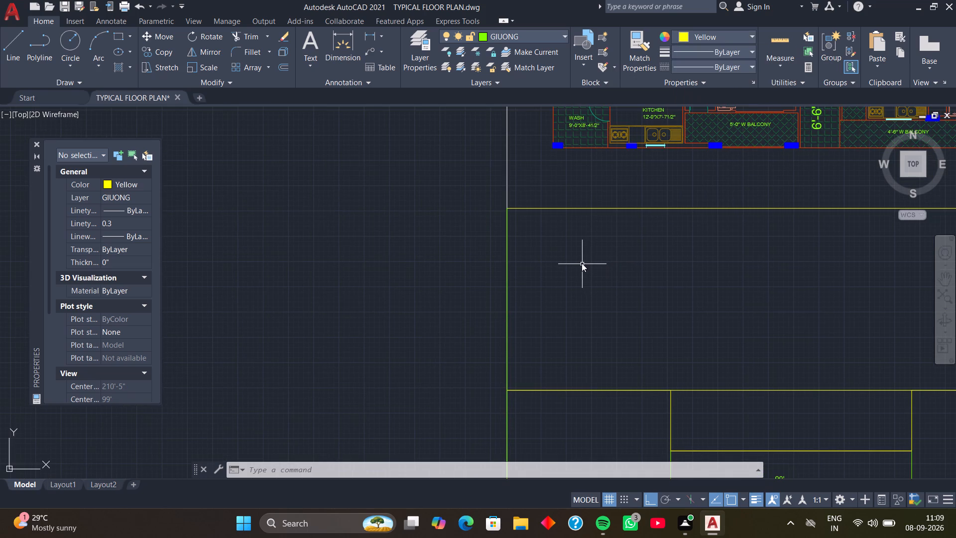
key(space)
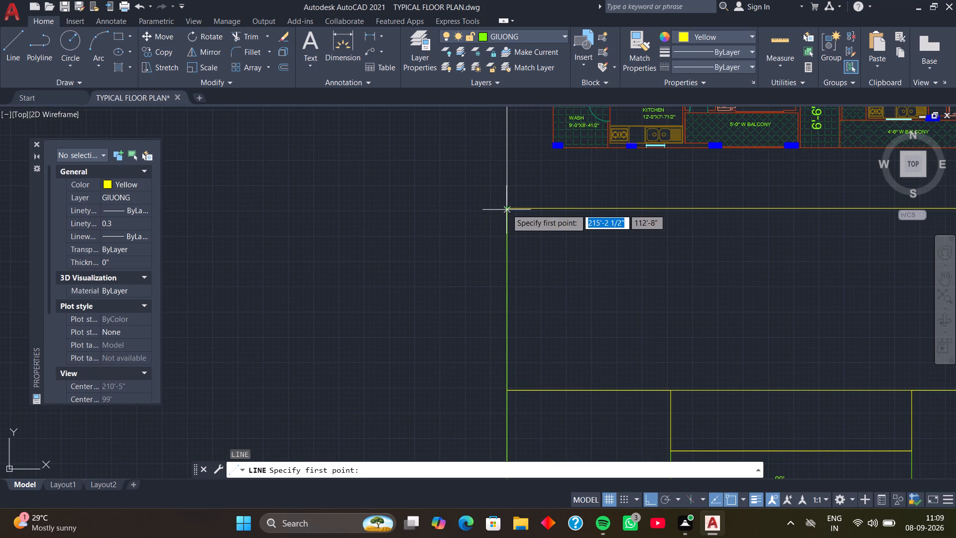
click(506, 209)
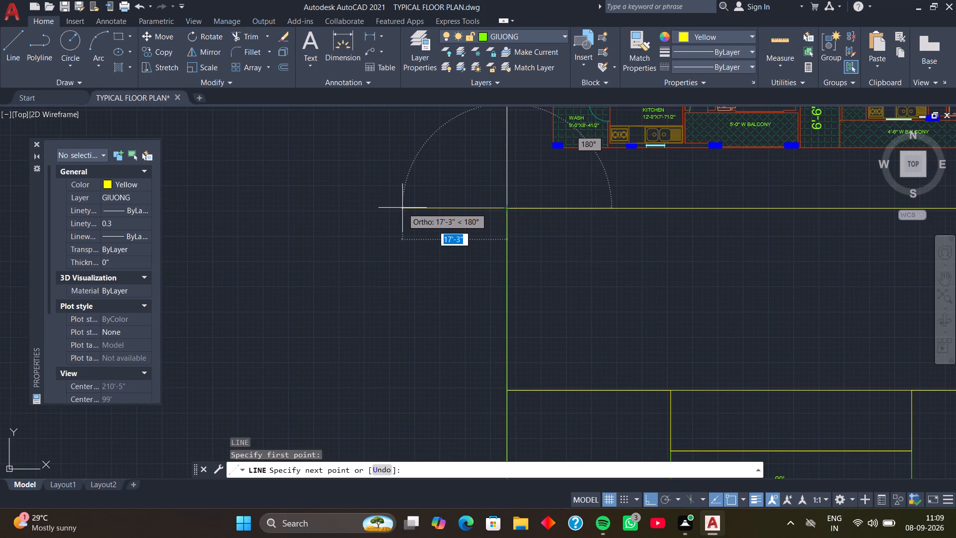
text(6')
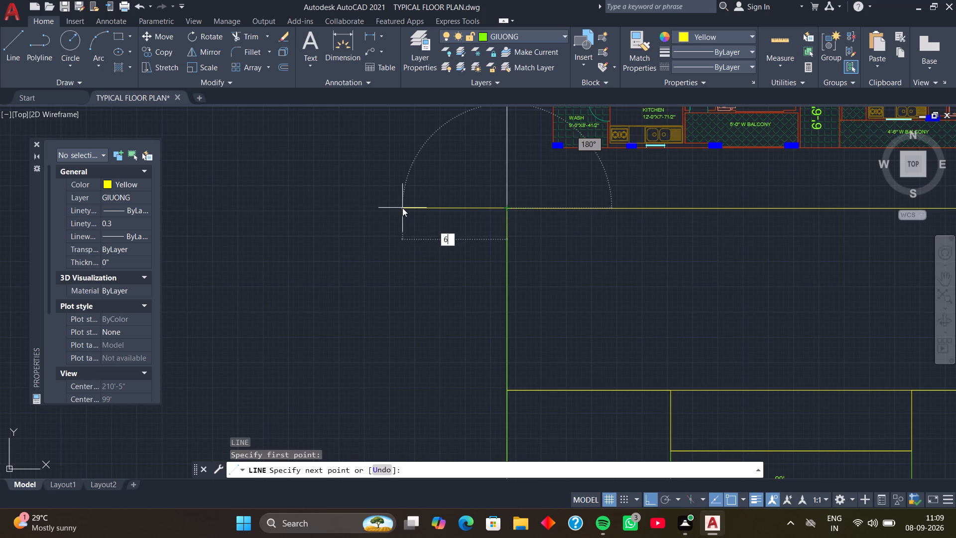
key(Return)
key(space)
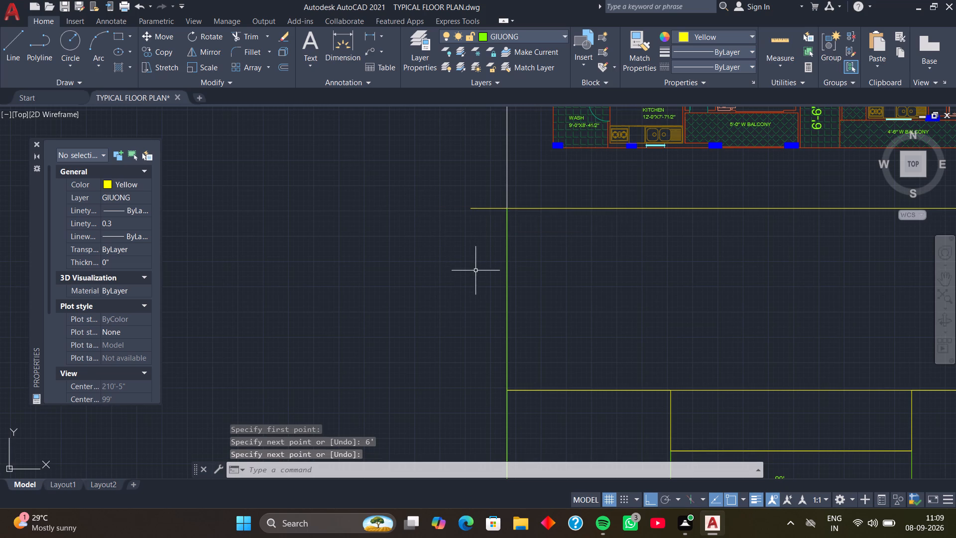
Draw a 6' line outward from the left end of the stepped outline's upper line, below the plot.
middle_drag(474, 274, 481, 212)
key(space)
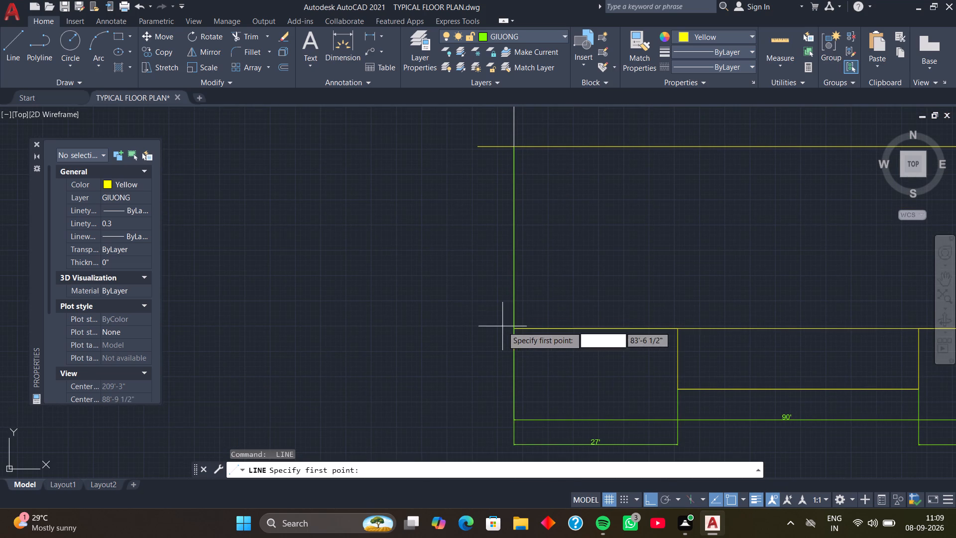
click(516, 329)
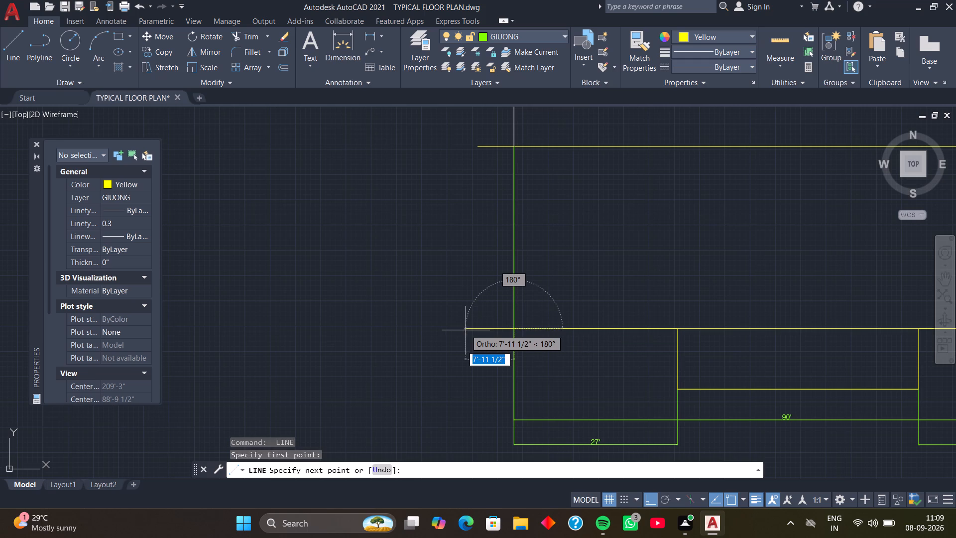
key(6)
key(apostrophe)
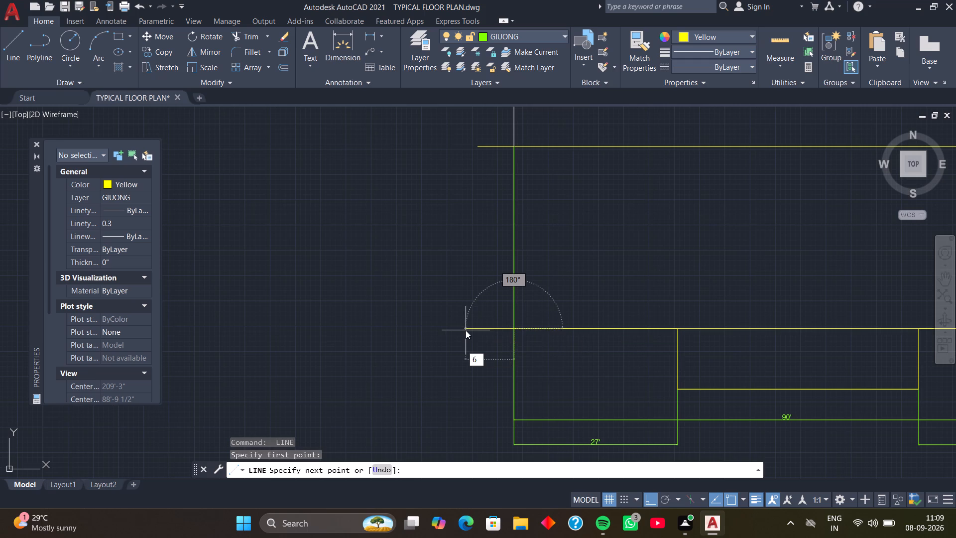
key(Return)
key(space)
Draw a 6' line outward from the right end of the plot's bottom line.
scroll(659, 343, down, 1)
middle_drag(683, 342, 454, 362)
middle_drag(594, 301, 510, 339)
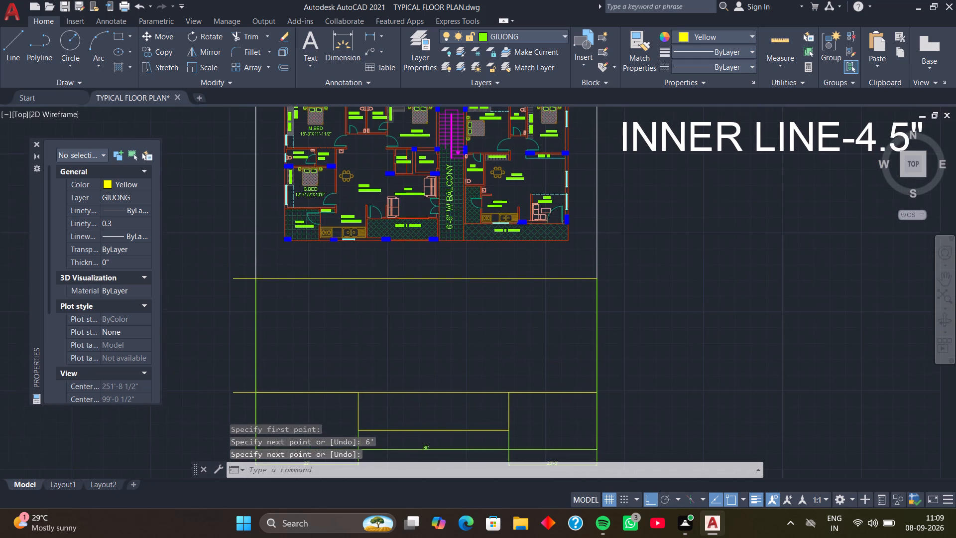
middle_drag(557, 317, 518, 335)
key(space)
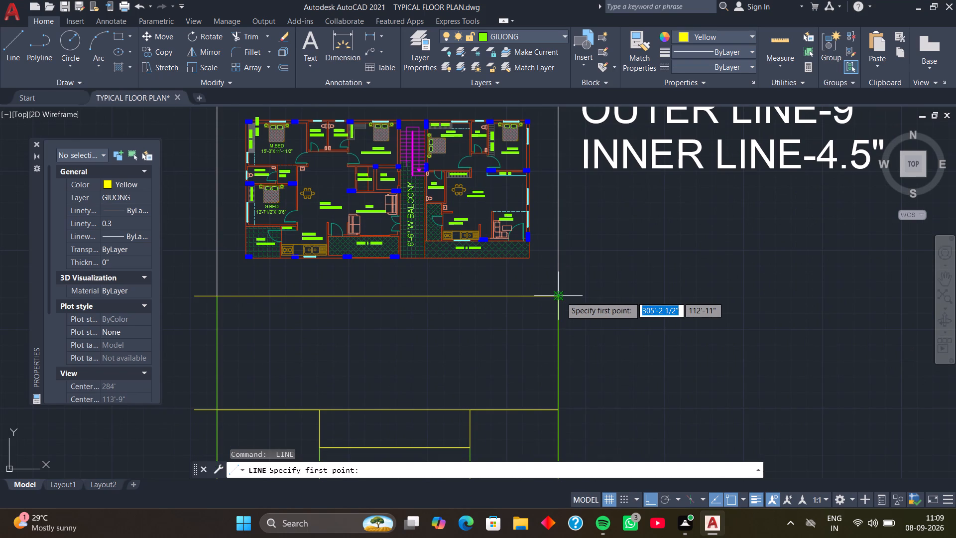
click(561, 296)
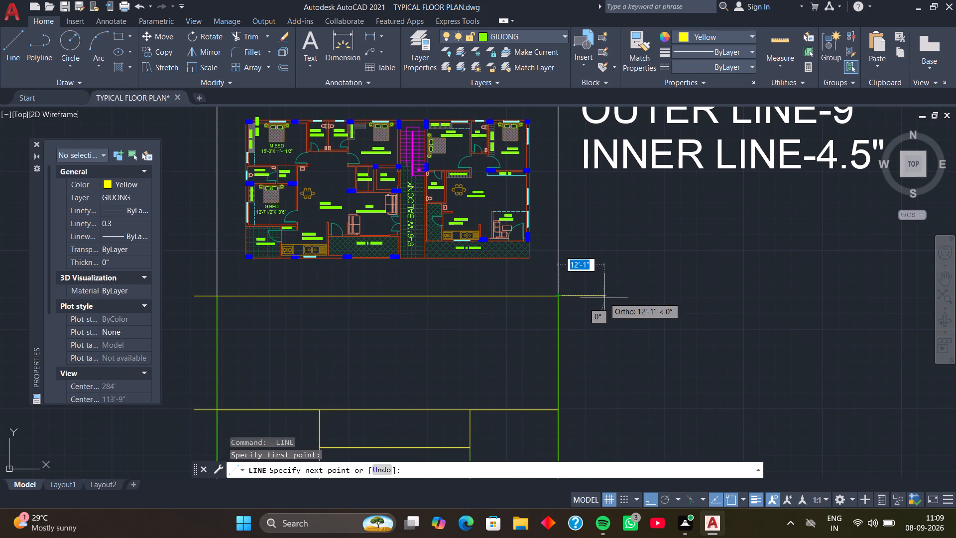
text(6')
key(Return)
key(space)
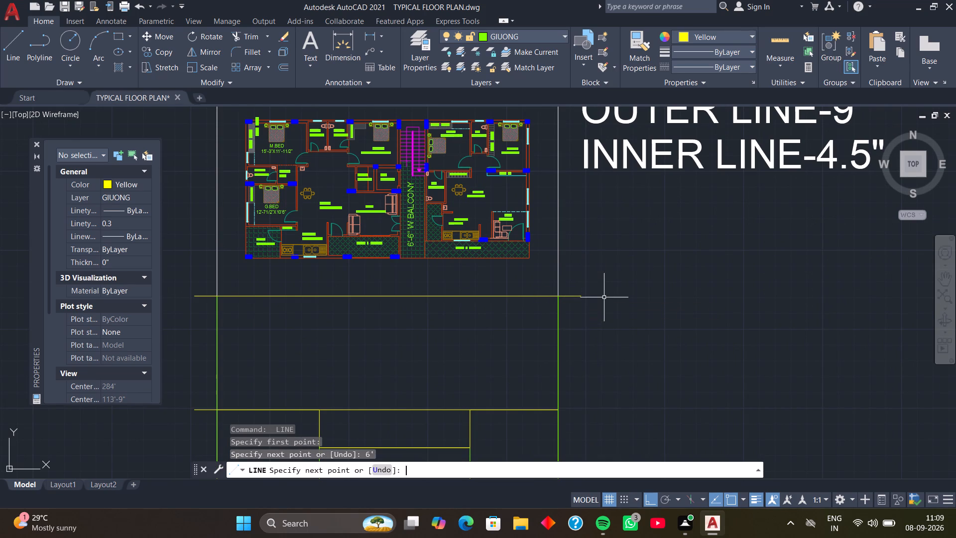
middle_drag(587, 355, 594, 272)
middle_drag(587, 305, 586, 286)
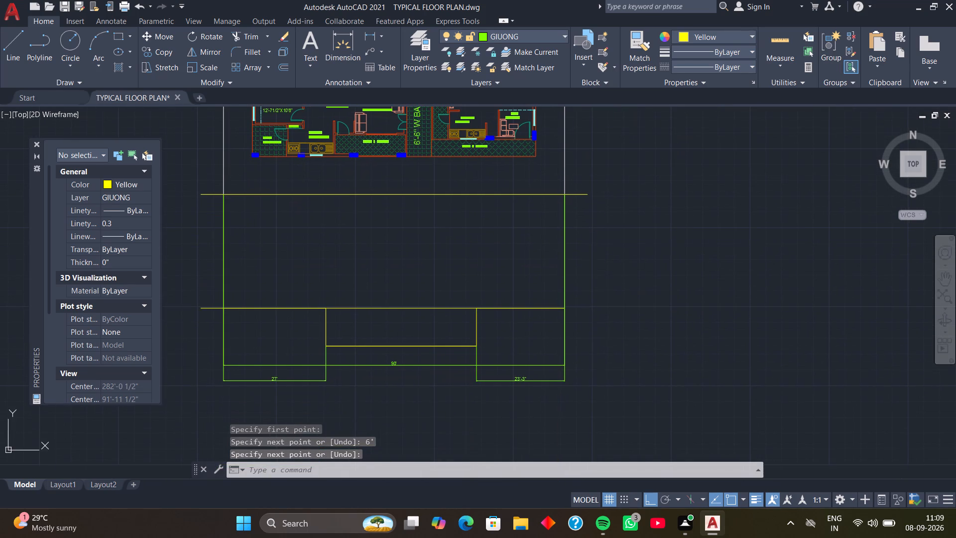
Draw a 6' line outward from the right end of the stepped outline's upper line, below the plot.
key(space)
click(565, 308)
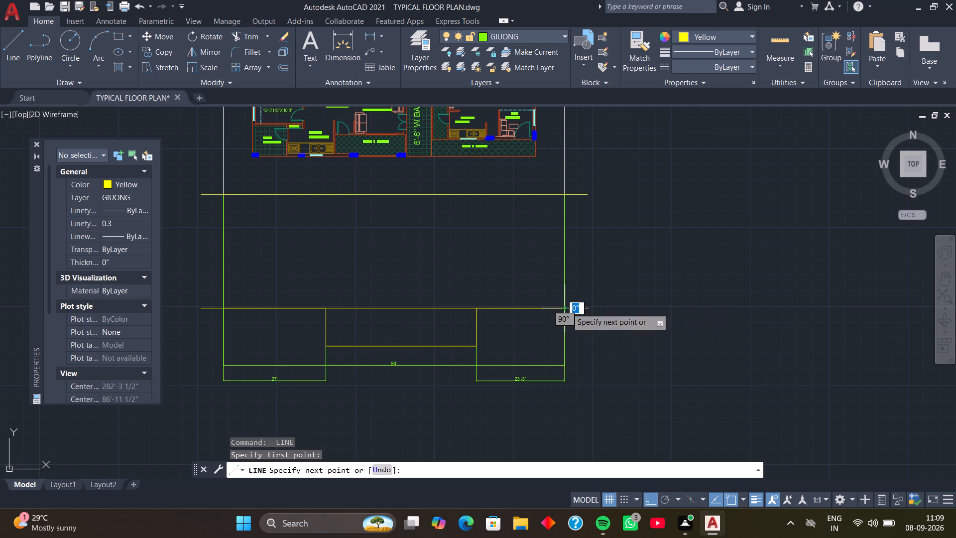
text(6')
key(Return)
key(space)
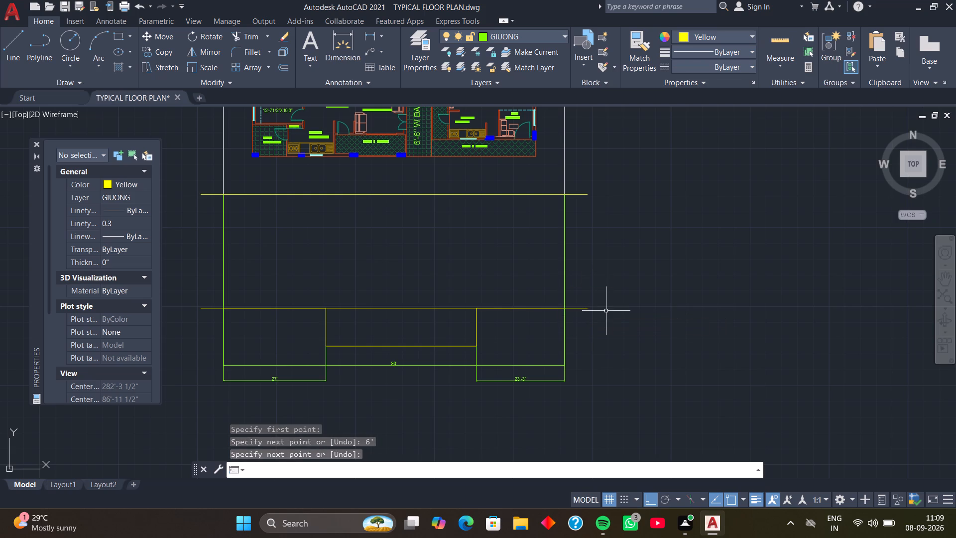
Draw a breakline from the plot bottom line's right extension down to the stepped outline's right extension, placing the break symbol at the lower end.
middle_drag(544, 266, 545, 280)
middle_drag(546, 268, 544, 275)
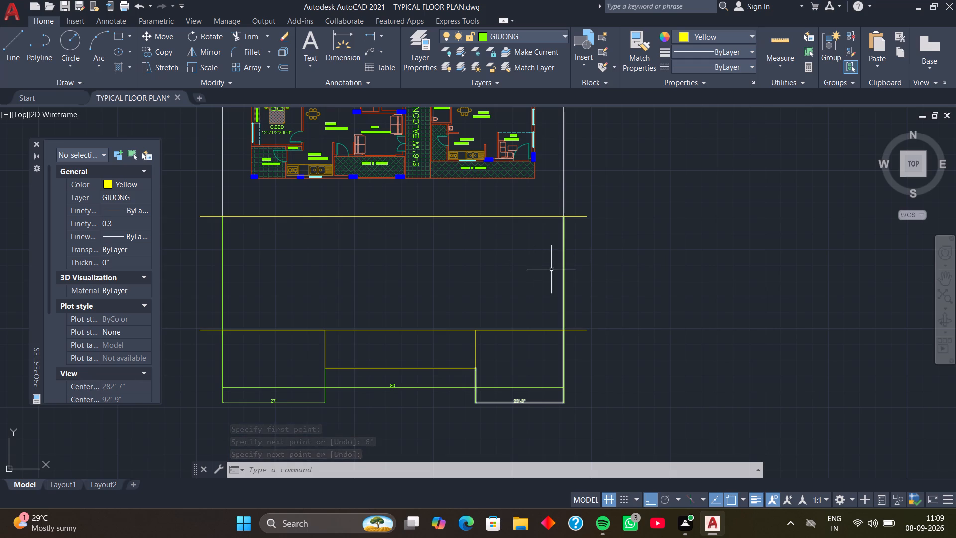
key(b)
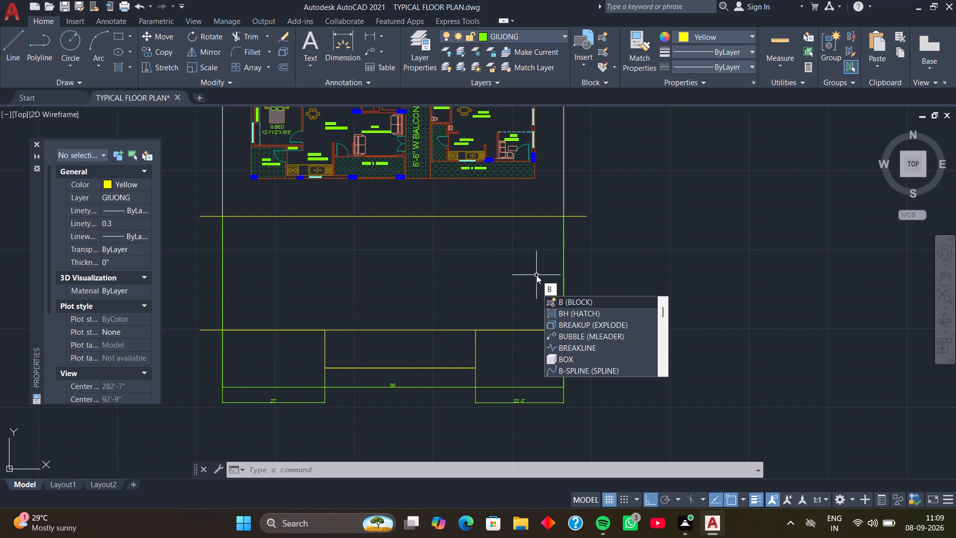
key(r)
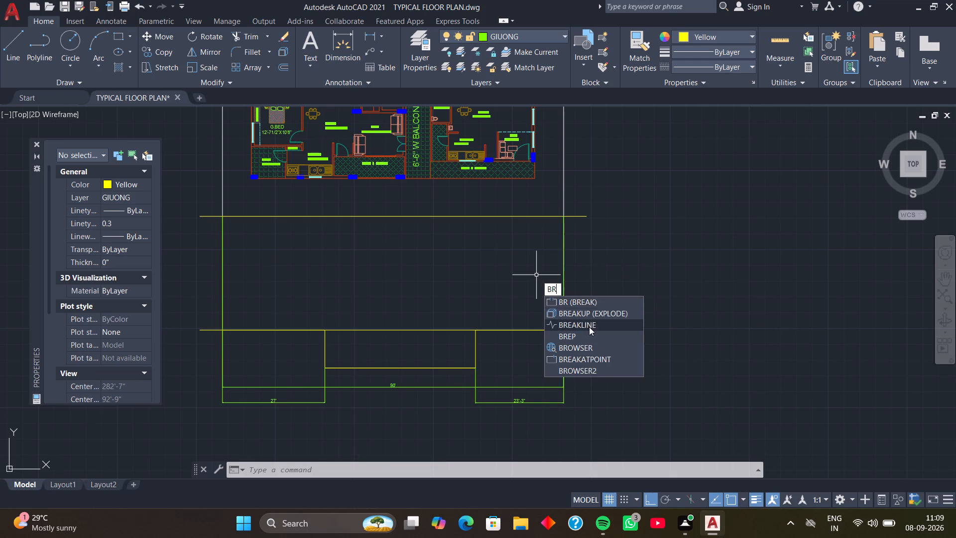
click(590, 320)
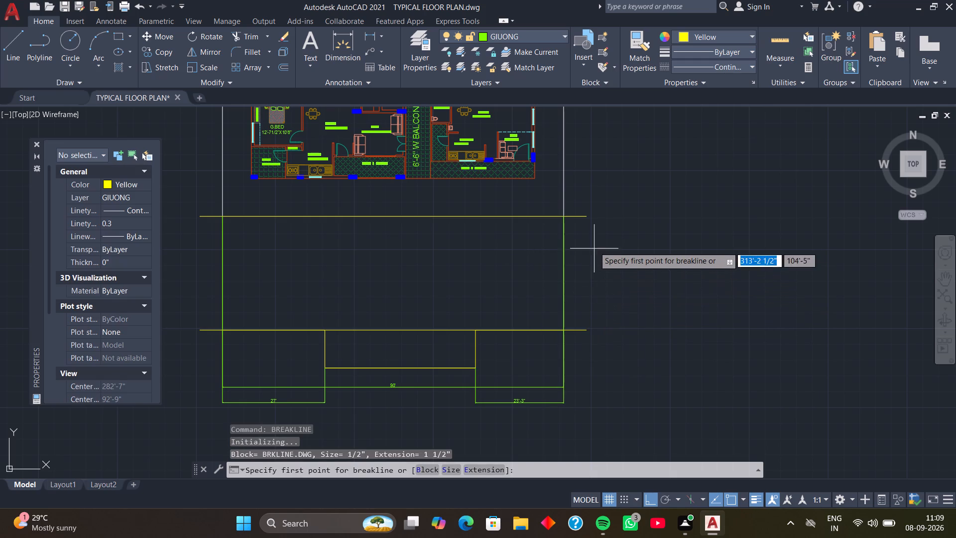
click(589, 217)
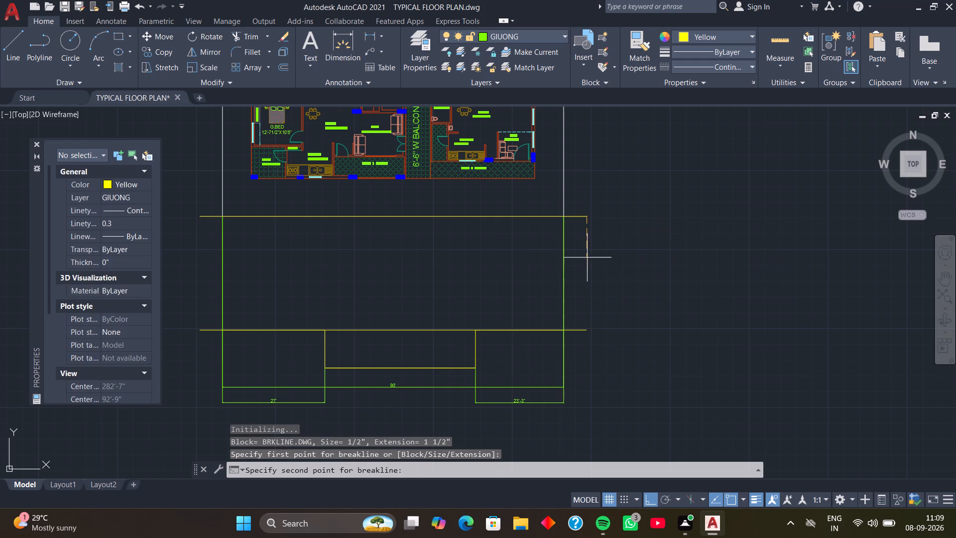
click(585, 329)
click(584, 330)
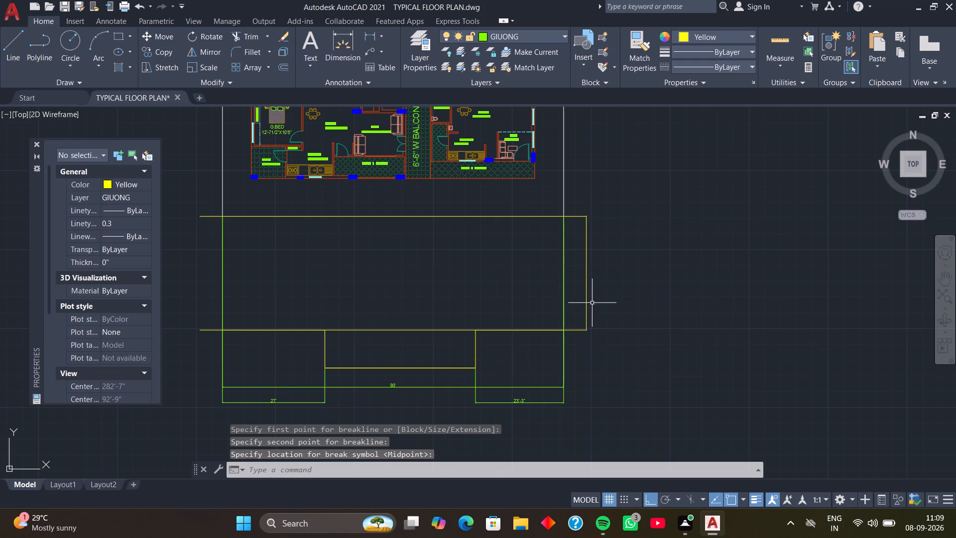
Examine the new breakline between the two right-hand extensions closely for its break symbol.
scroll(583, 277, up, 7)
scroll(586, 251, down, 4)
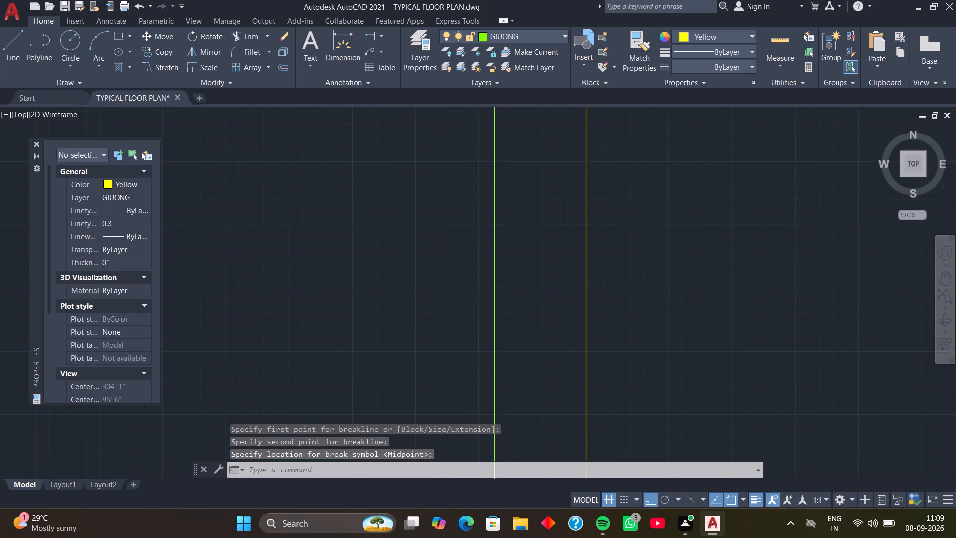
click(586, 281)
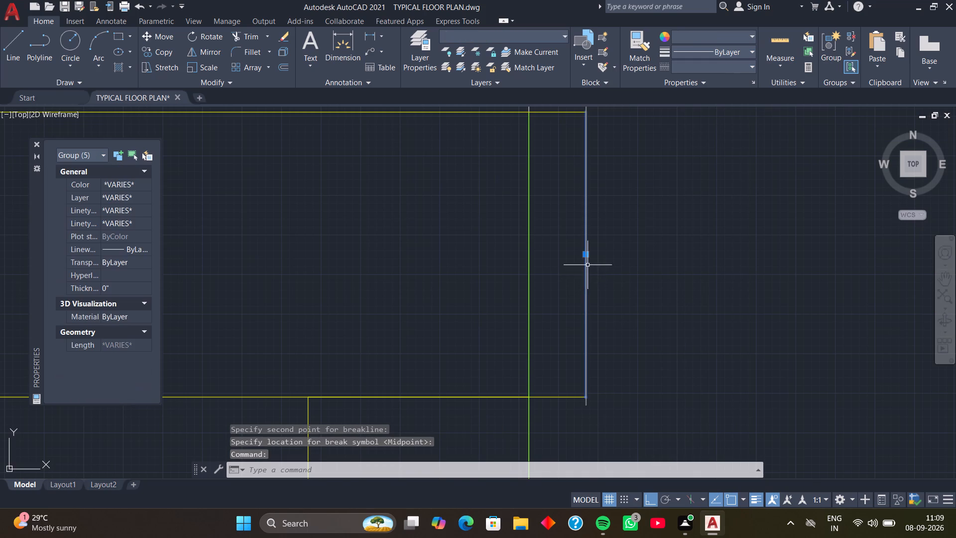
scroll(587, 262, up, 13)
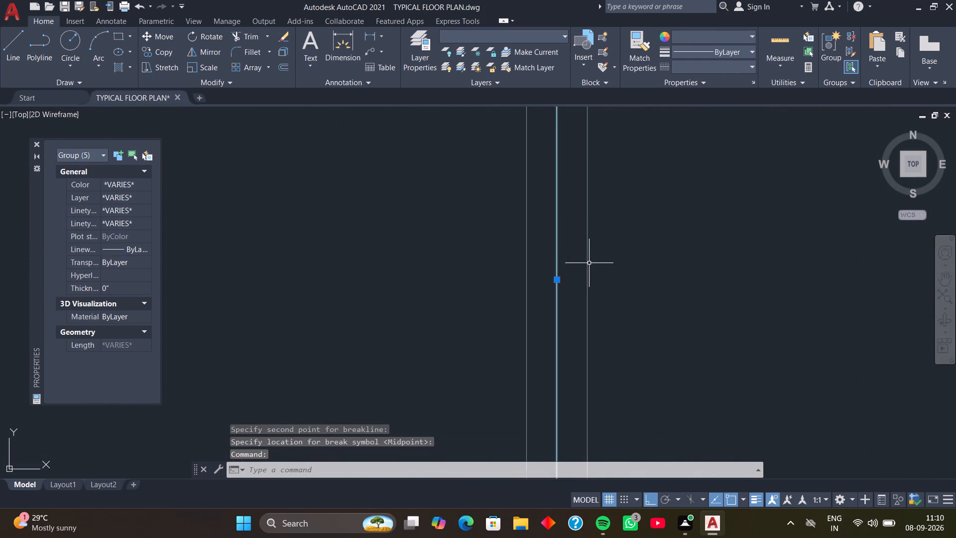
scroll(573, 271, up, 4)
scroll(543, 288, down, 3)
middle_drag(541, 293, 555, 267)
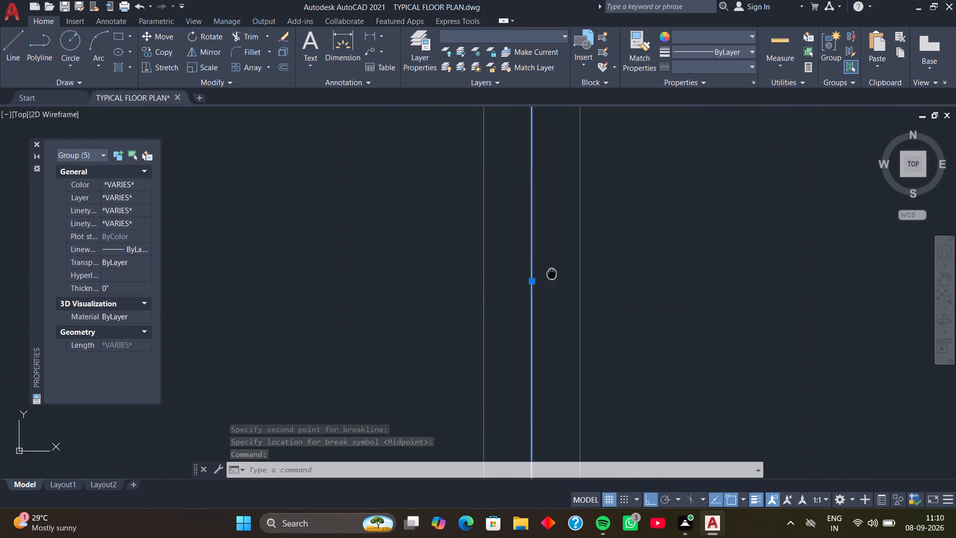
middle_drag(555, 267, 558, 262)
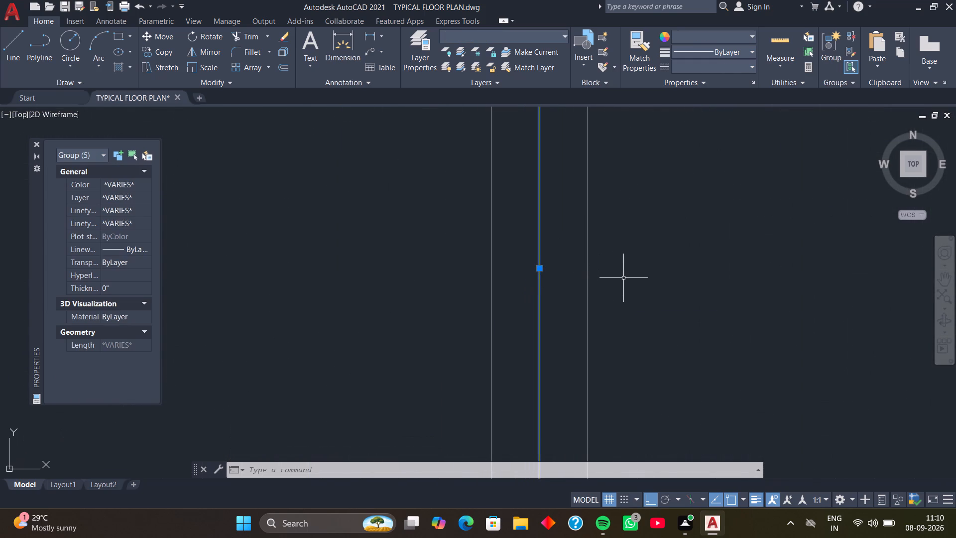
key(Escape)
scroll(555, 246, up, 4)
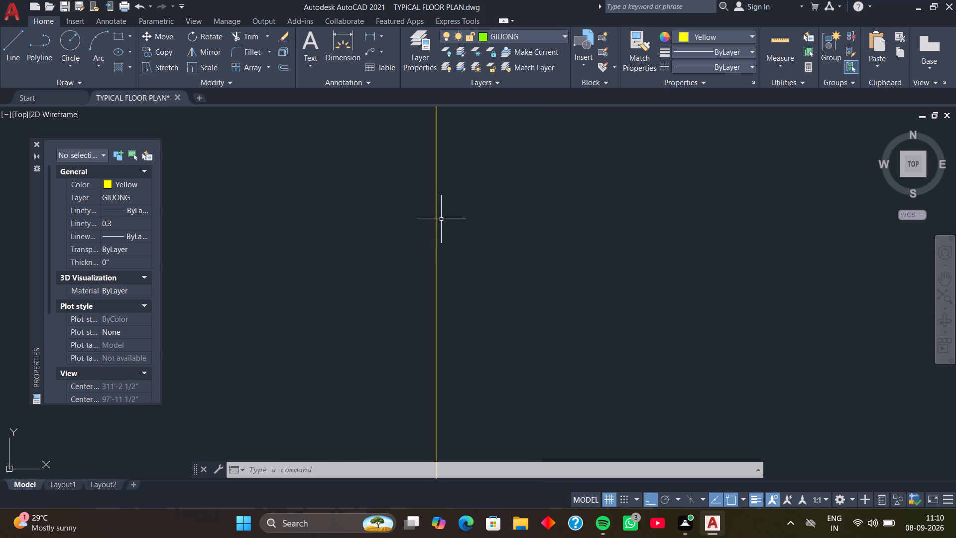
scroll(431, 228, down, 3)
middle_drag(429, 243, 498, 300)
scroll(498, 293, down, 4)
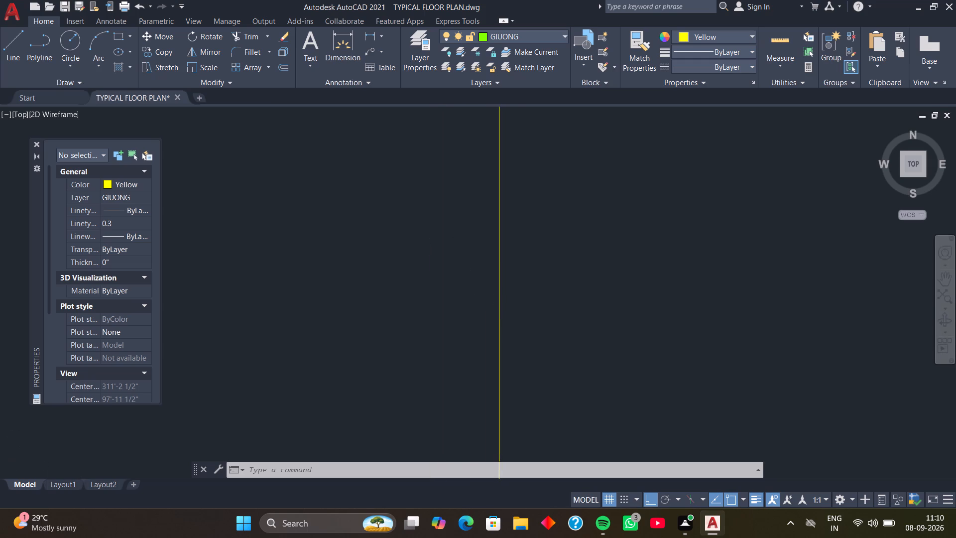
scroll(498, 294, down, 4)
middle_drag(512, 351, 505, 334)
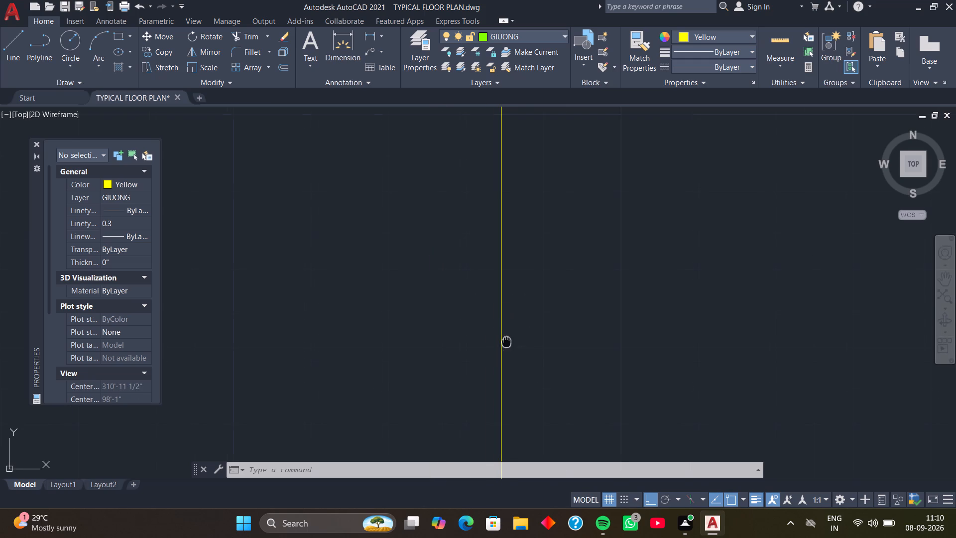
middle_drag(505, 334, 507, 305)
scroll(507, 305, down, 2)
scroll(526, 341, down, 3)
middle_drag(515, 333, 521, 266)
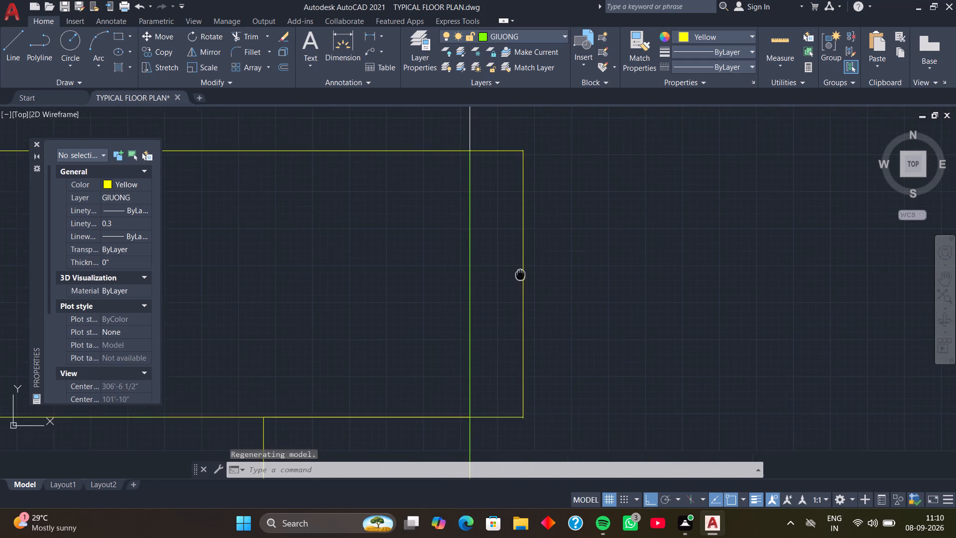
middle_drag(521, 266, 521, 252)
scroll(529, 229, up, 3)
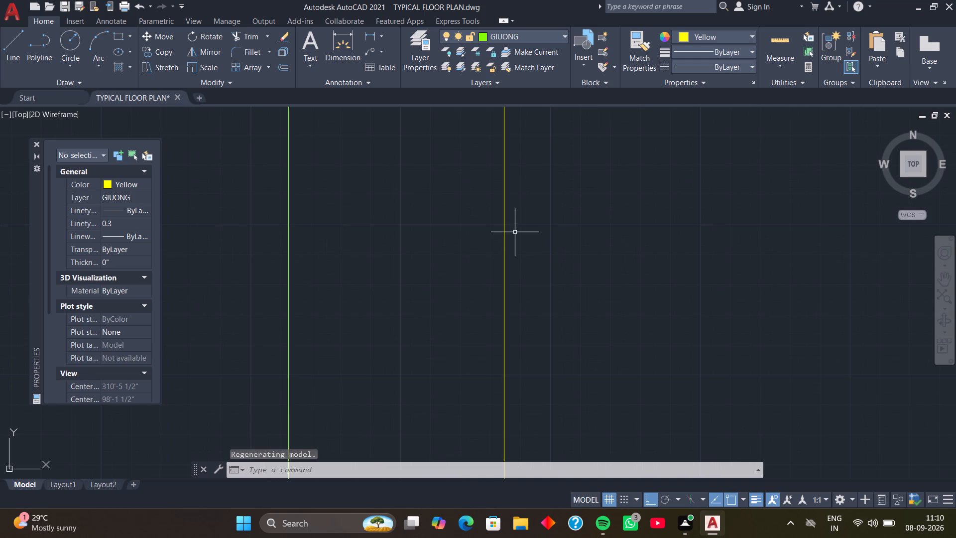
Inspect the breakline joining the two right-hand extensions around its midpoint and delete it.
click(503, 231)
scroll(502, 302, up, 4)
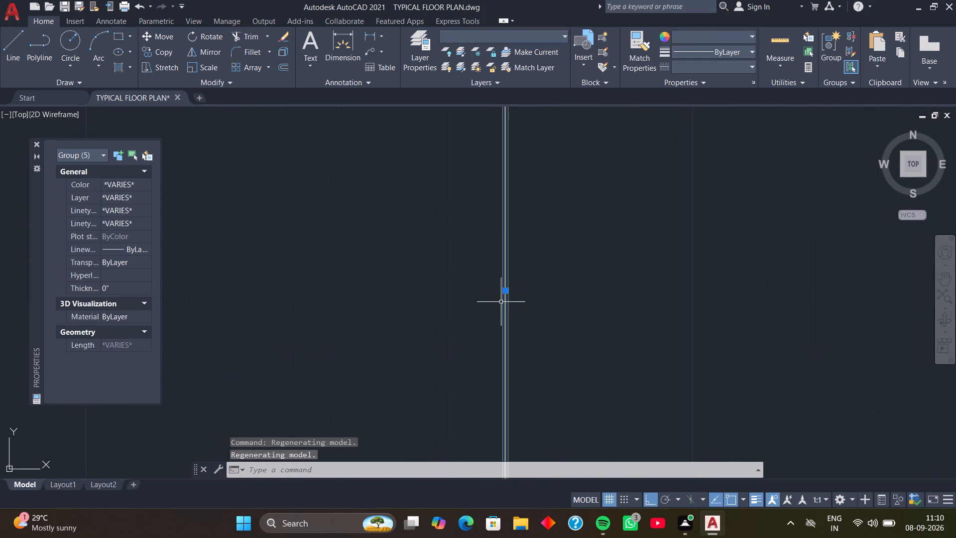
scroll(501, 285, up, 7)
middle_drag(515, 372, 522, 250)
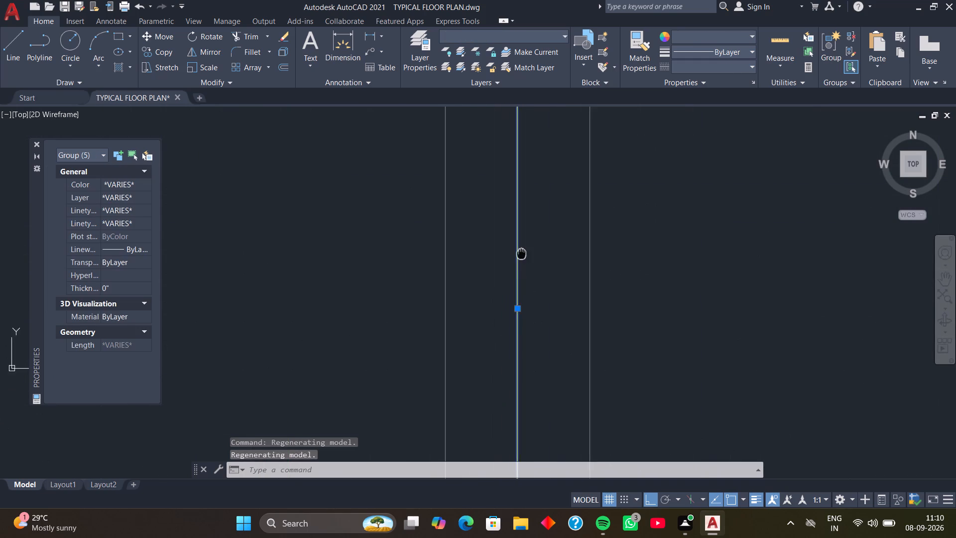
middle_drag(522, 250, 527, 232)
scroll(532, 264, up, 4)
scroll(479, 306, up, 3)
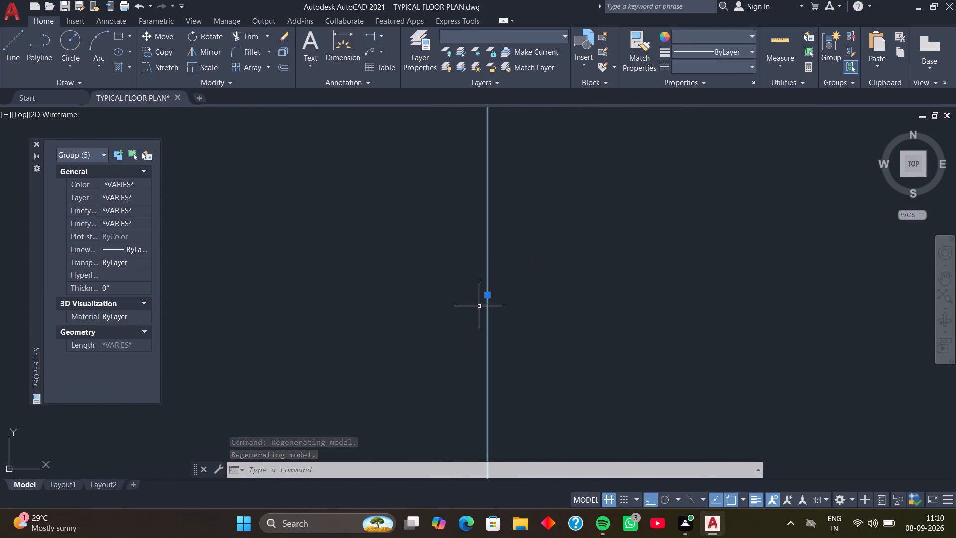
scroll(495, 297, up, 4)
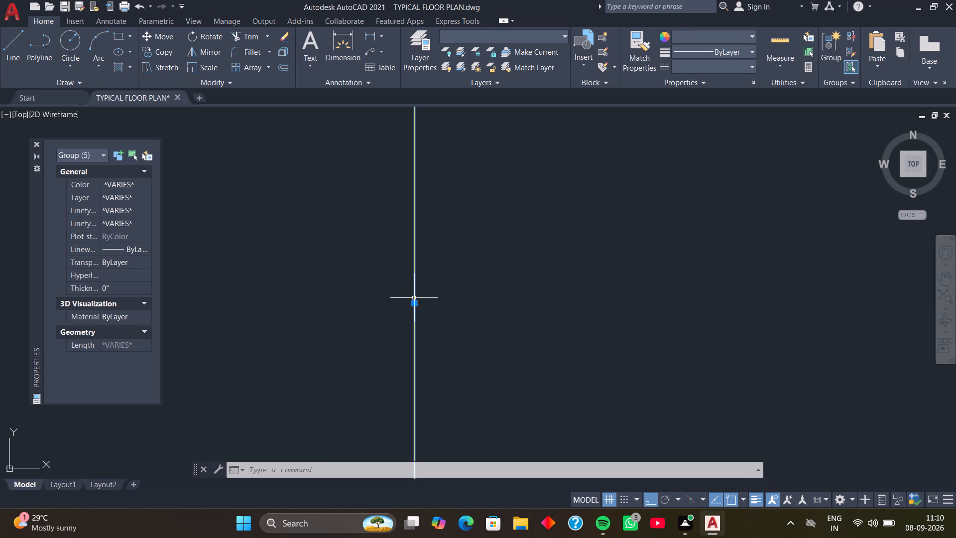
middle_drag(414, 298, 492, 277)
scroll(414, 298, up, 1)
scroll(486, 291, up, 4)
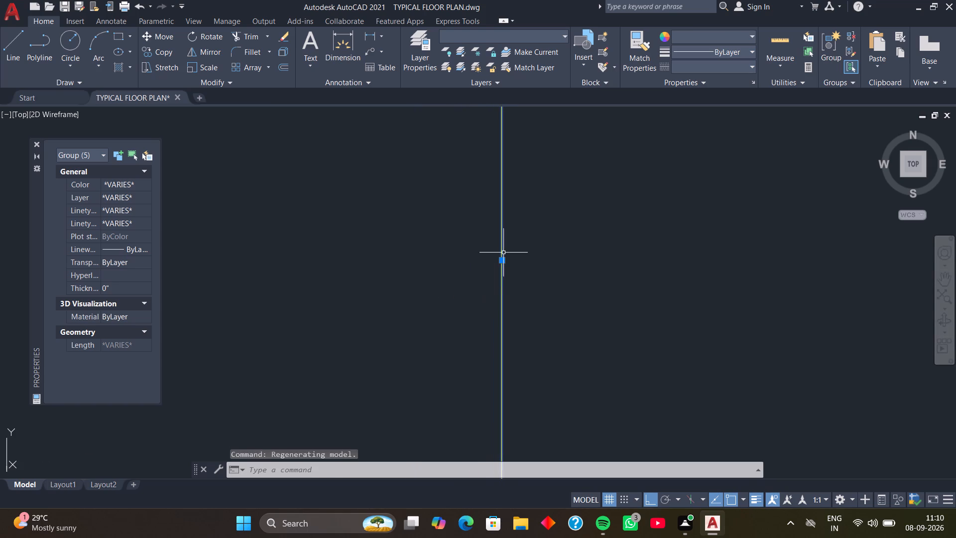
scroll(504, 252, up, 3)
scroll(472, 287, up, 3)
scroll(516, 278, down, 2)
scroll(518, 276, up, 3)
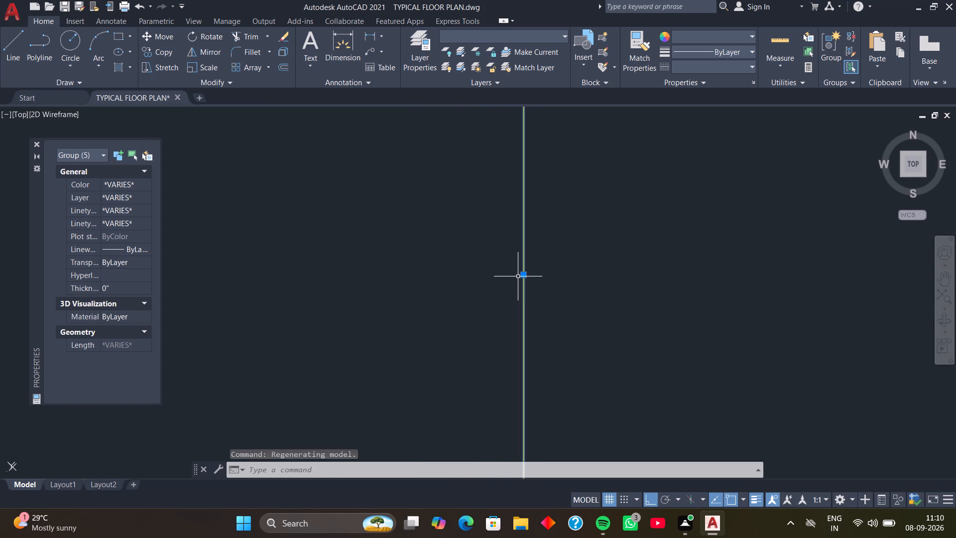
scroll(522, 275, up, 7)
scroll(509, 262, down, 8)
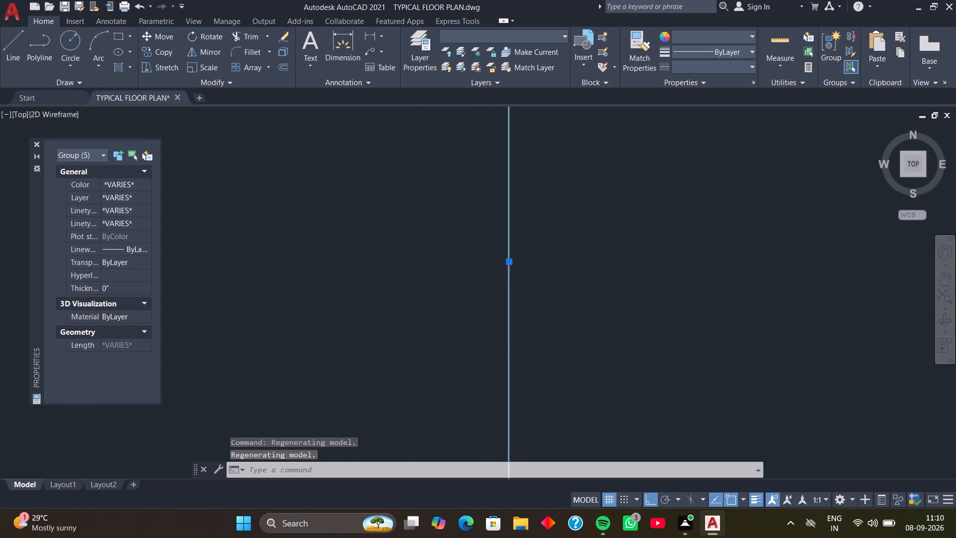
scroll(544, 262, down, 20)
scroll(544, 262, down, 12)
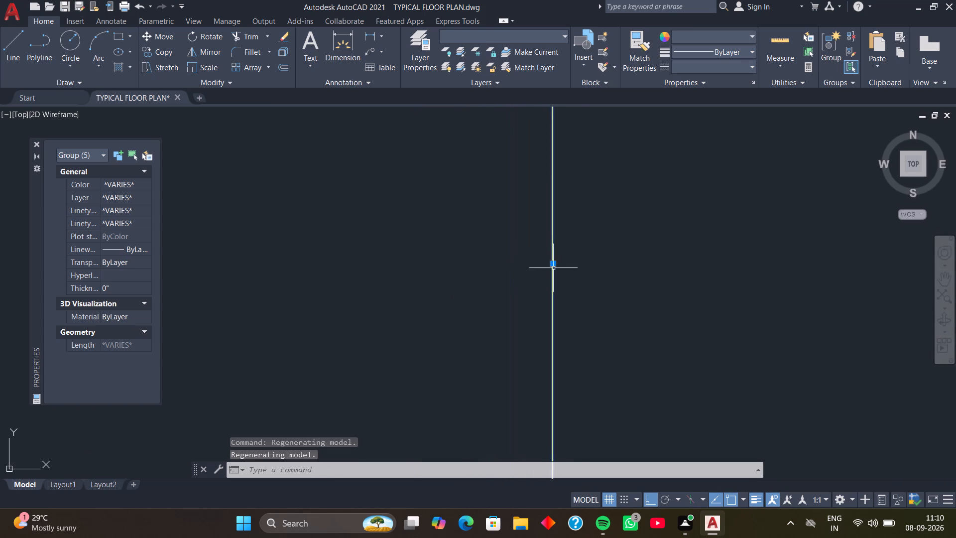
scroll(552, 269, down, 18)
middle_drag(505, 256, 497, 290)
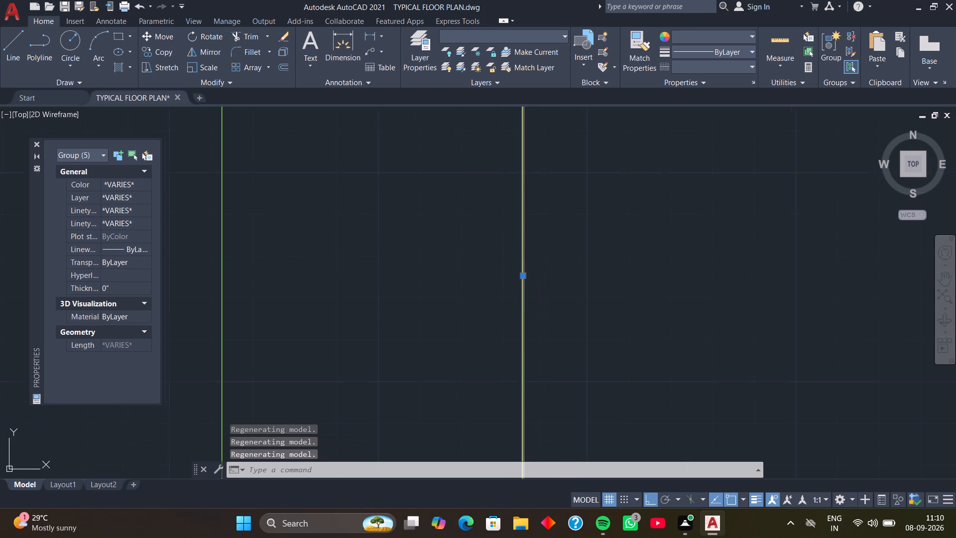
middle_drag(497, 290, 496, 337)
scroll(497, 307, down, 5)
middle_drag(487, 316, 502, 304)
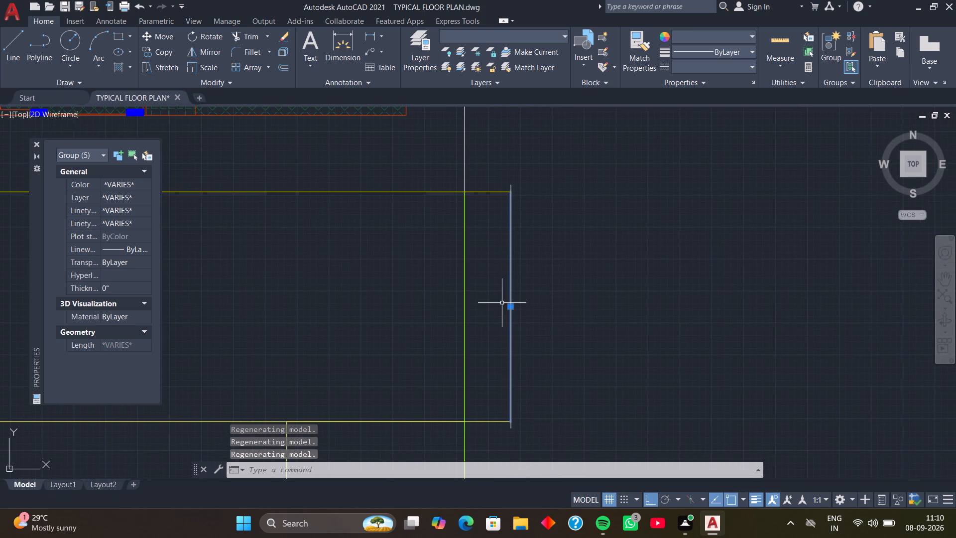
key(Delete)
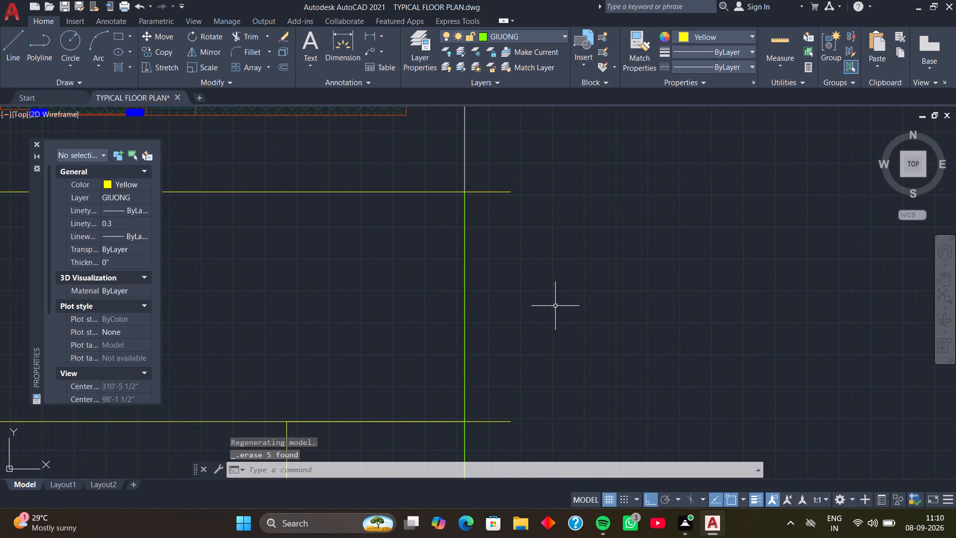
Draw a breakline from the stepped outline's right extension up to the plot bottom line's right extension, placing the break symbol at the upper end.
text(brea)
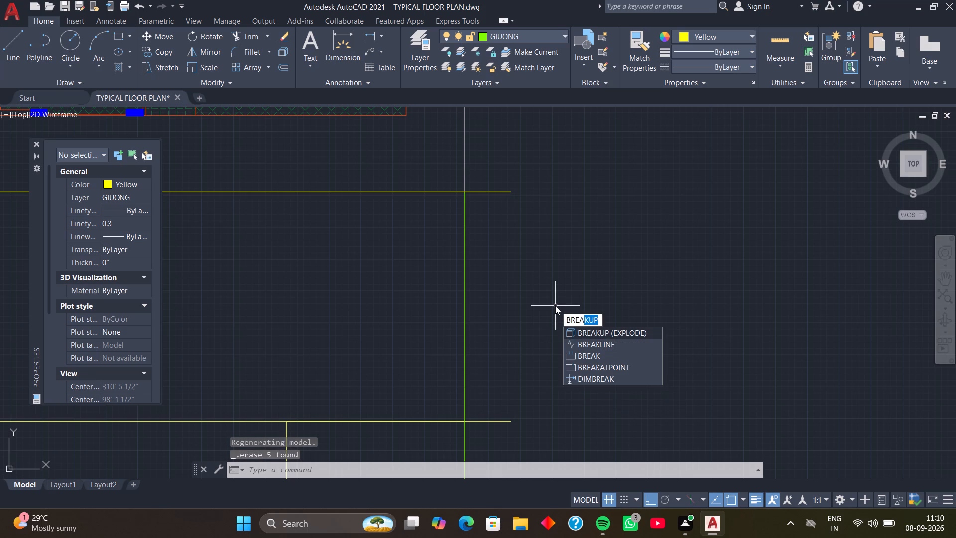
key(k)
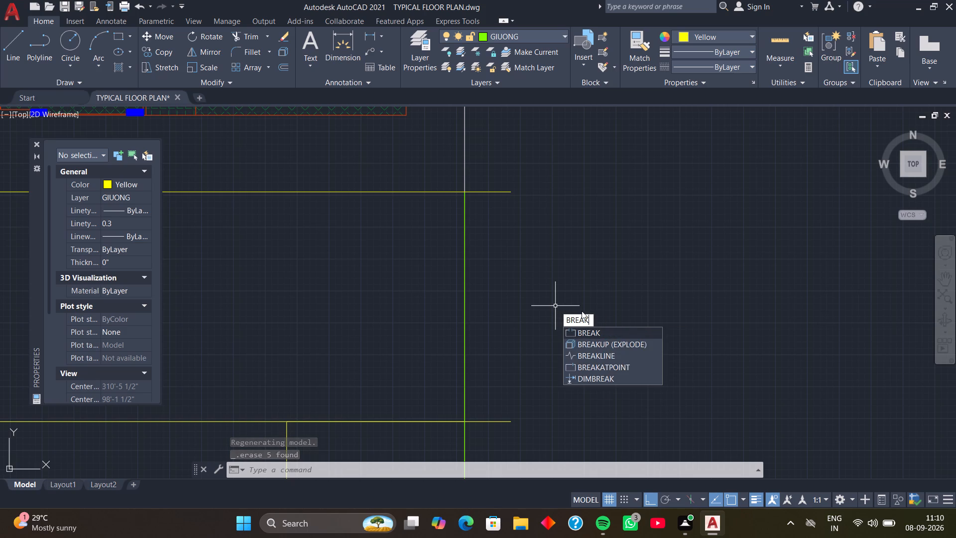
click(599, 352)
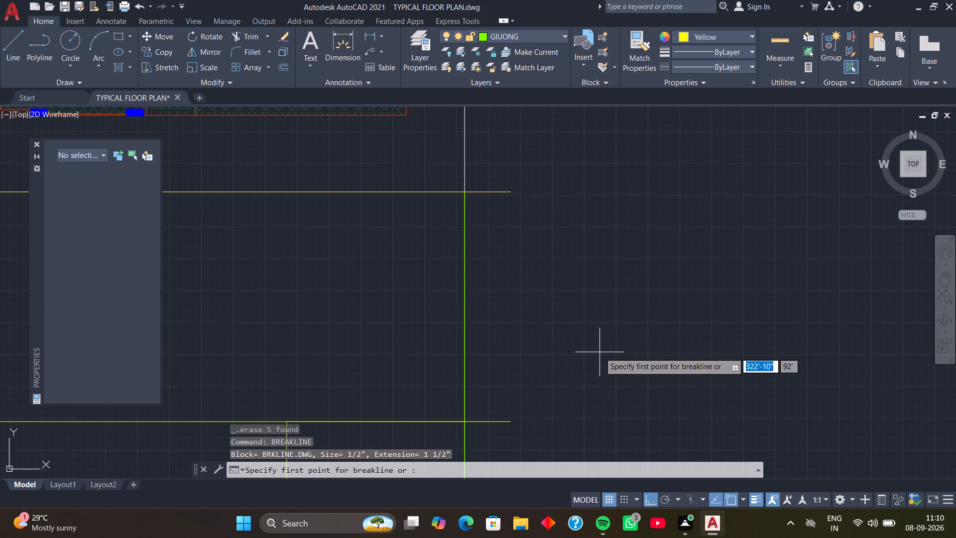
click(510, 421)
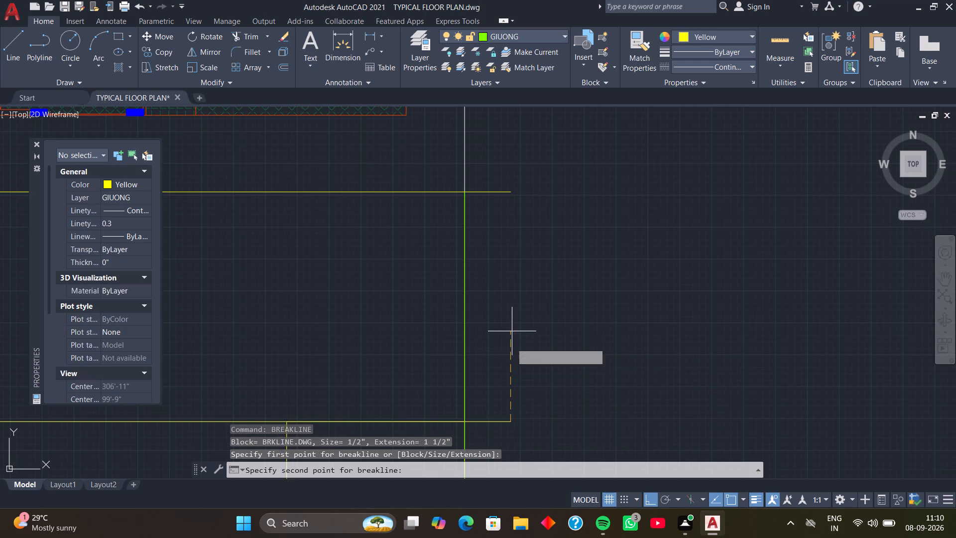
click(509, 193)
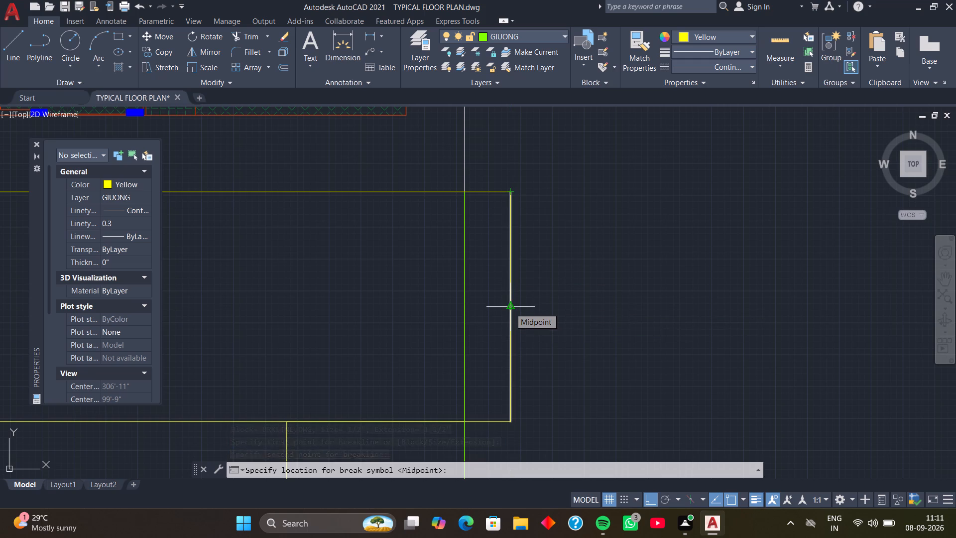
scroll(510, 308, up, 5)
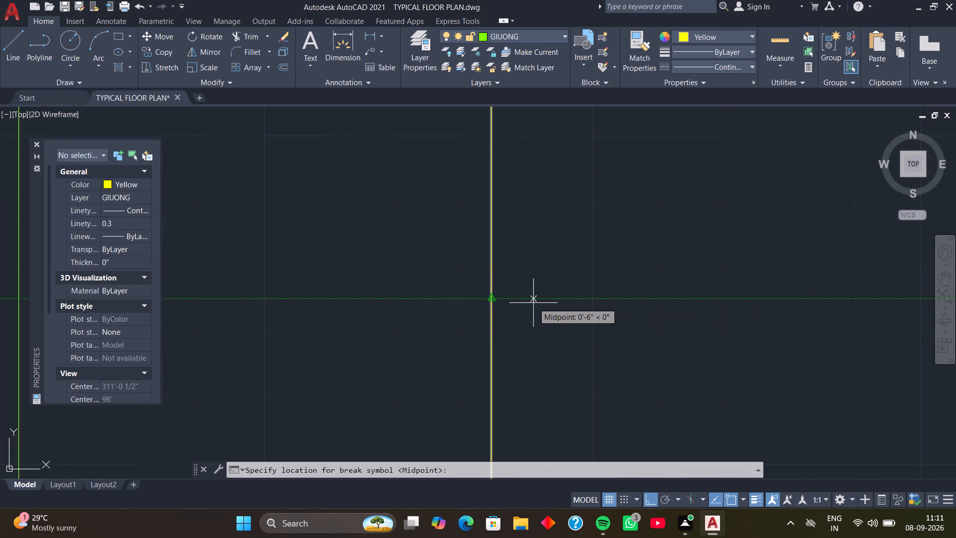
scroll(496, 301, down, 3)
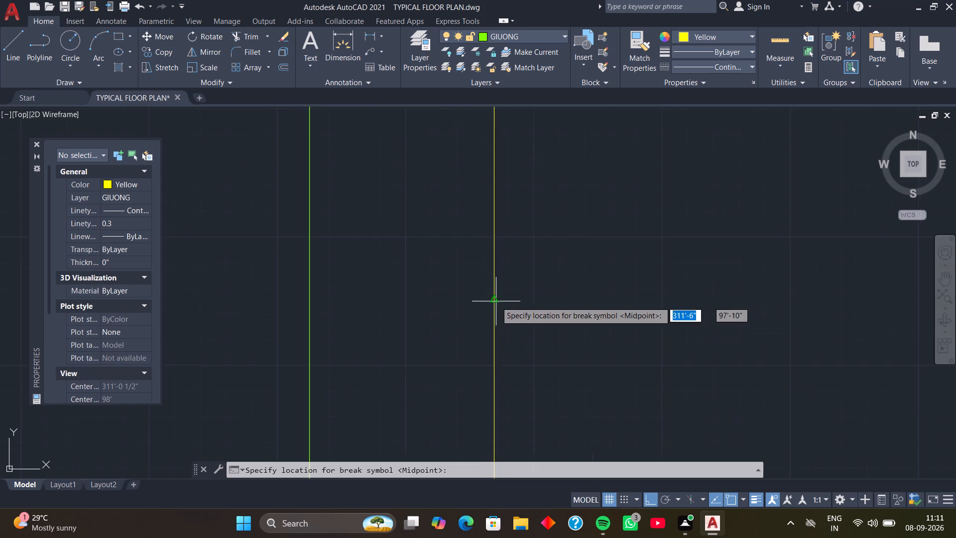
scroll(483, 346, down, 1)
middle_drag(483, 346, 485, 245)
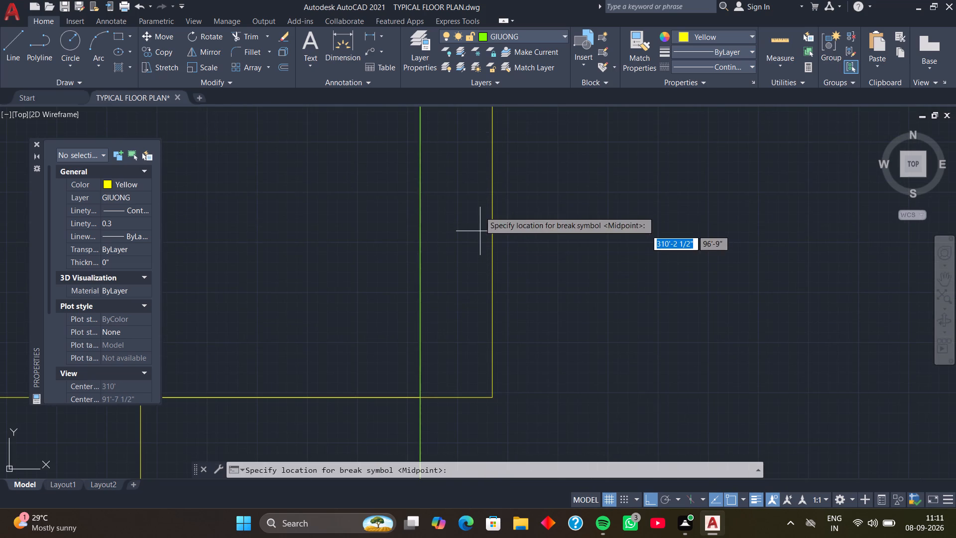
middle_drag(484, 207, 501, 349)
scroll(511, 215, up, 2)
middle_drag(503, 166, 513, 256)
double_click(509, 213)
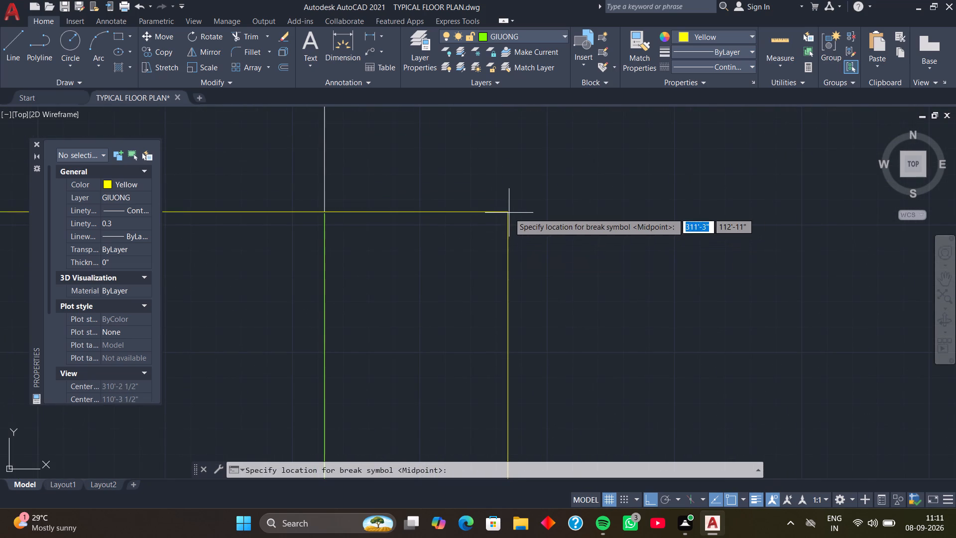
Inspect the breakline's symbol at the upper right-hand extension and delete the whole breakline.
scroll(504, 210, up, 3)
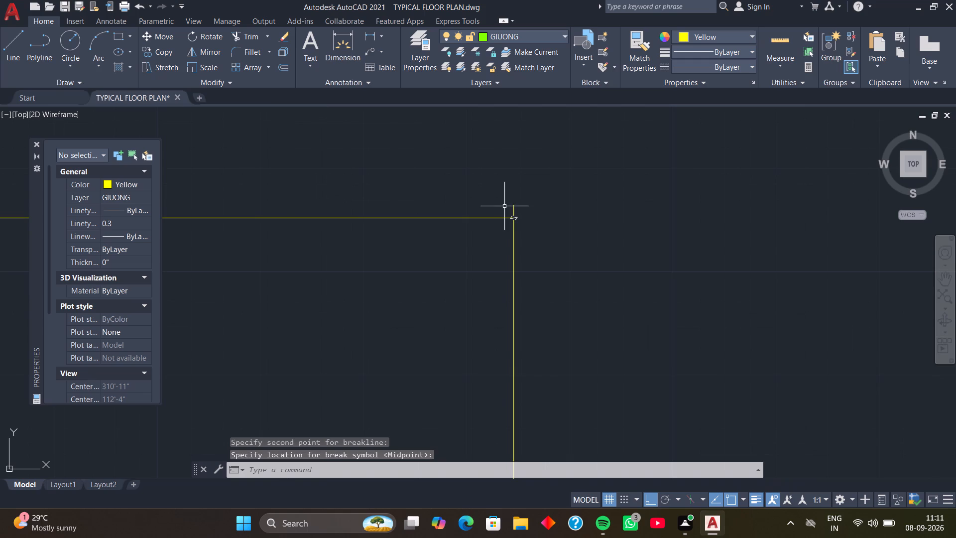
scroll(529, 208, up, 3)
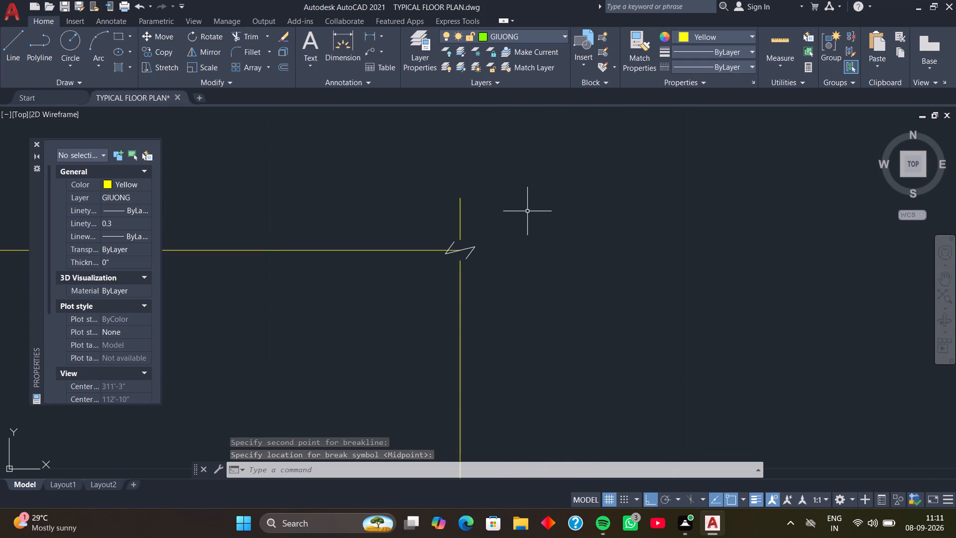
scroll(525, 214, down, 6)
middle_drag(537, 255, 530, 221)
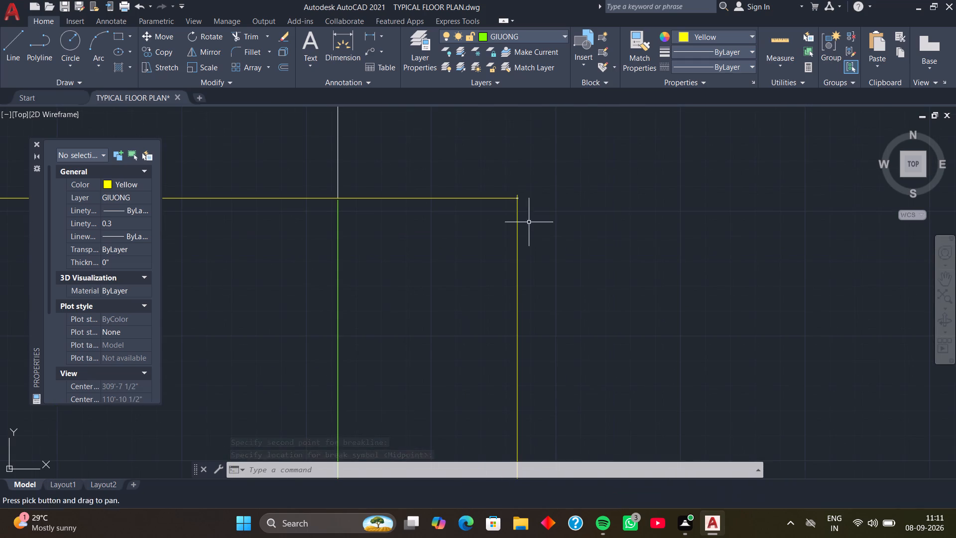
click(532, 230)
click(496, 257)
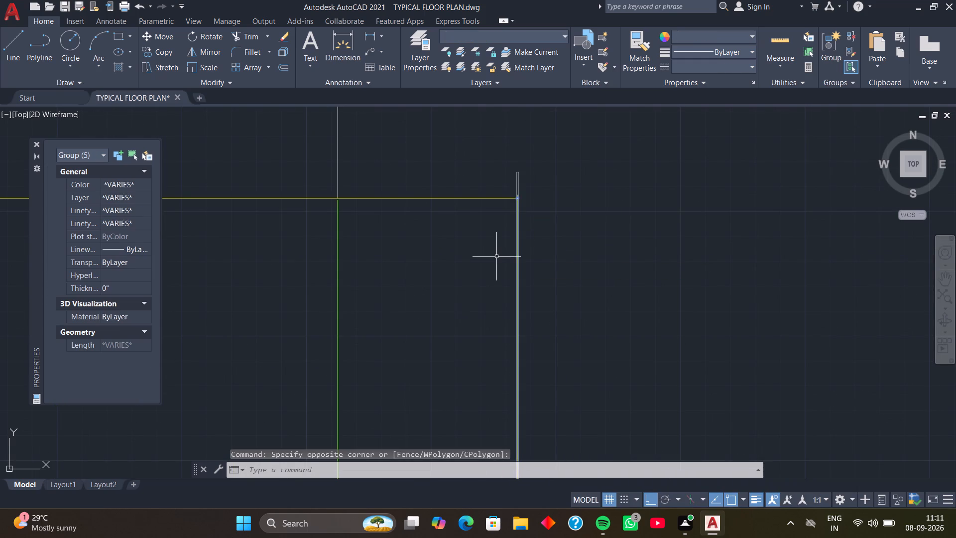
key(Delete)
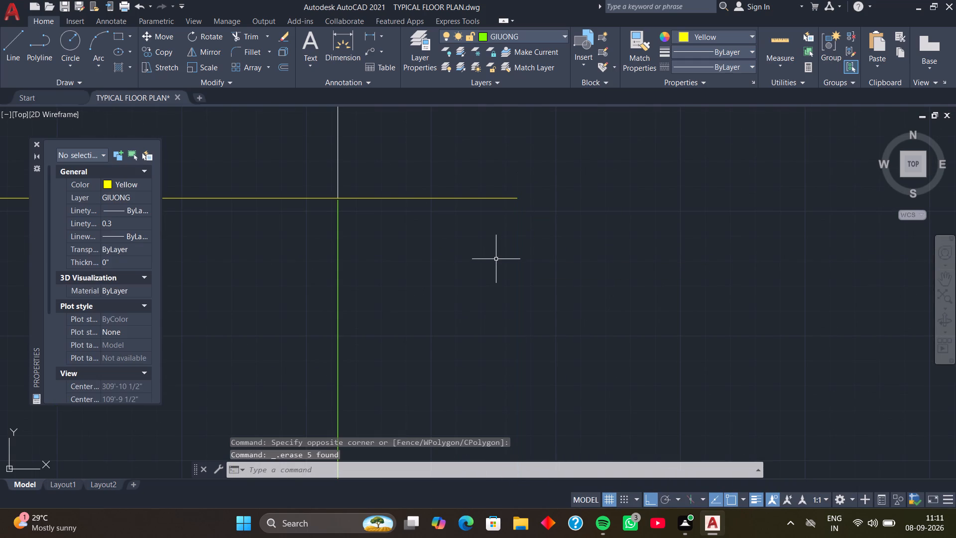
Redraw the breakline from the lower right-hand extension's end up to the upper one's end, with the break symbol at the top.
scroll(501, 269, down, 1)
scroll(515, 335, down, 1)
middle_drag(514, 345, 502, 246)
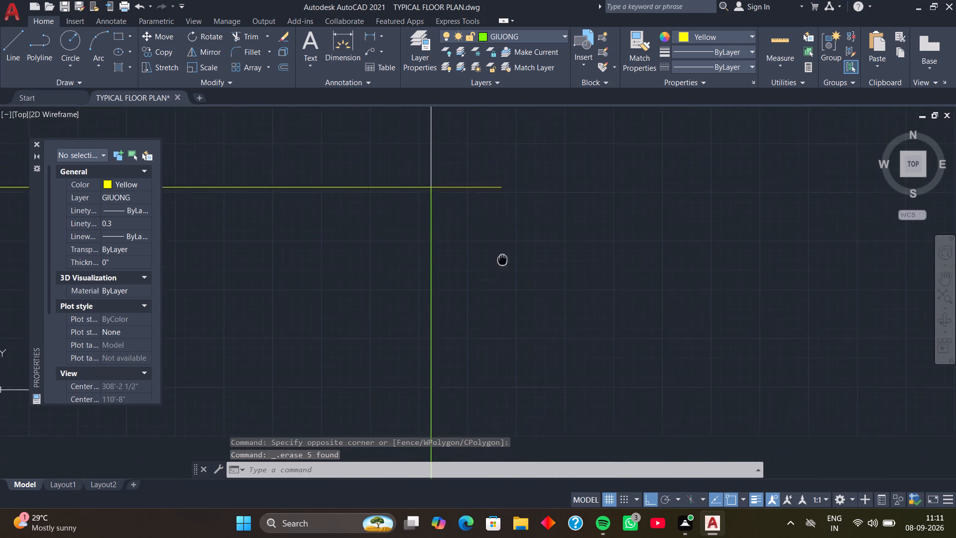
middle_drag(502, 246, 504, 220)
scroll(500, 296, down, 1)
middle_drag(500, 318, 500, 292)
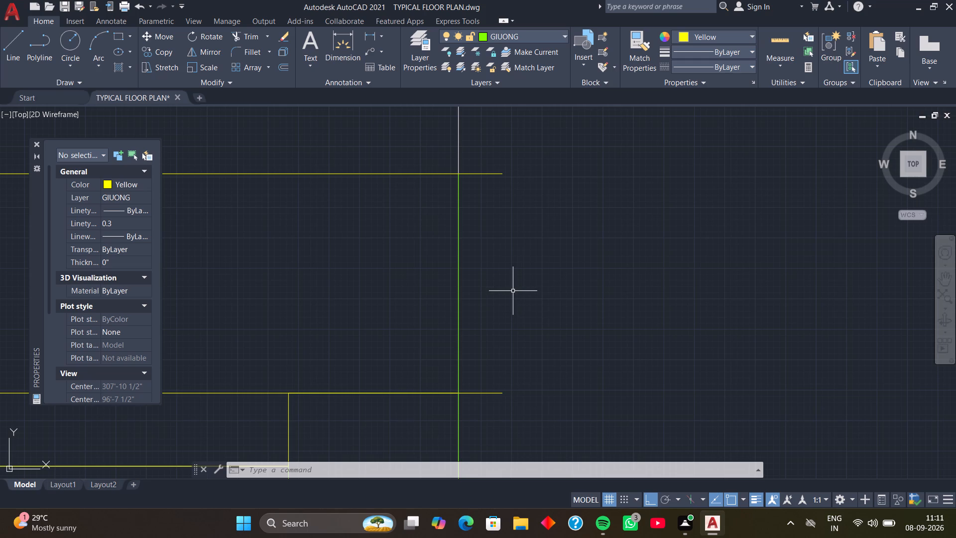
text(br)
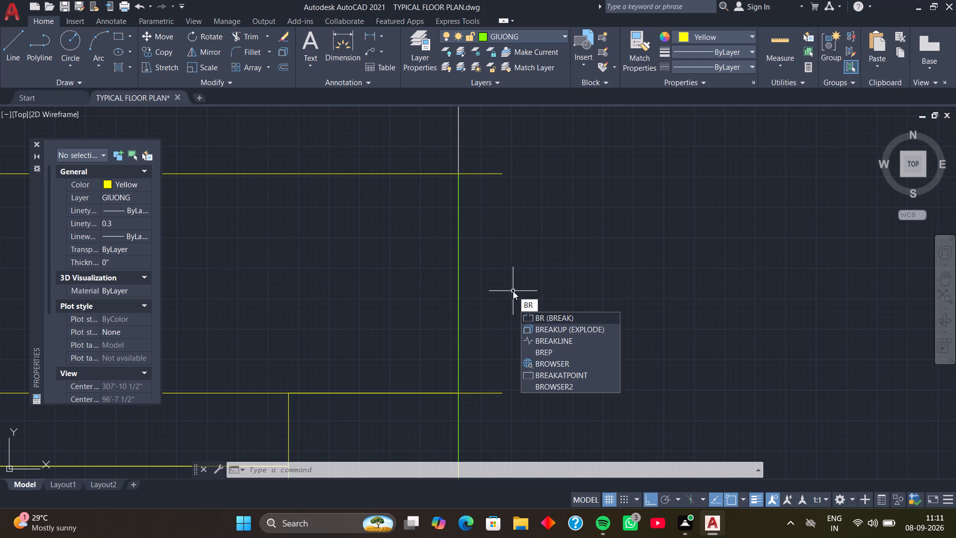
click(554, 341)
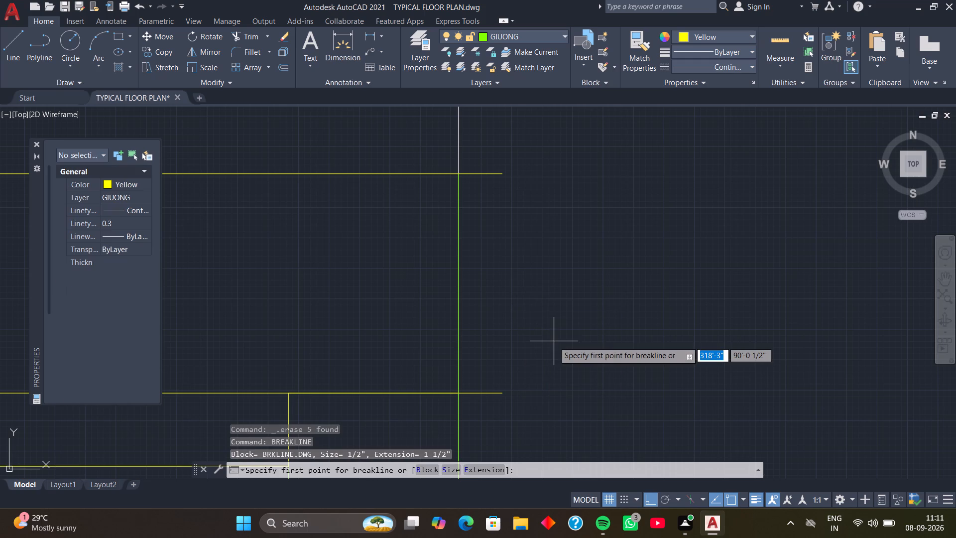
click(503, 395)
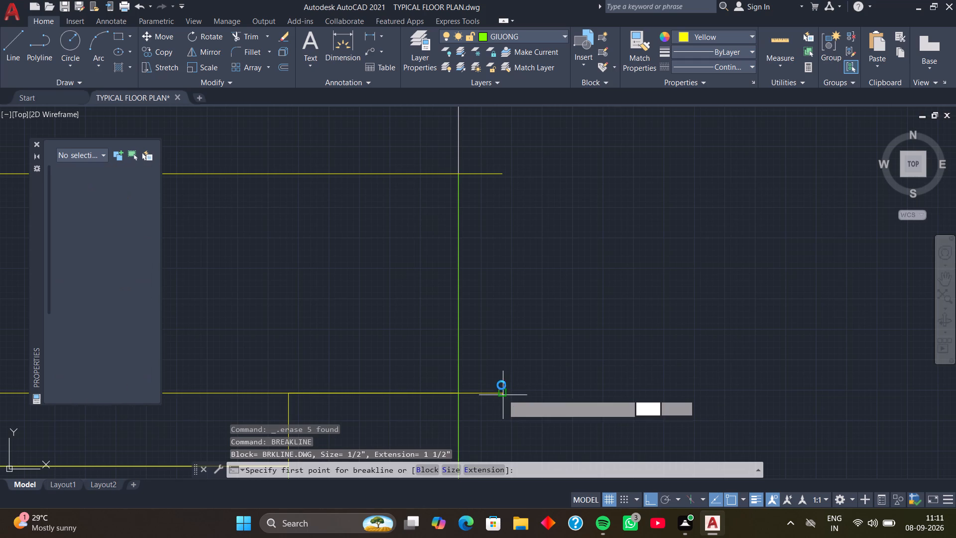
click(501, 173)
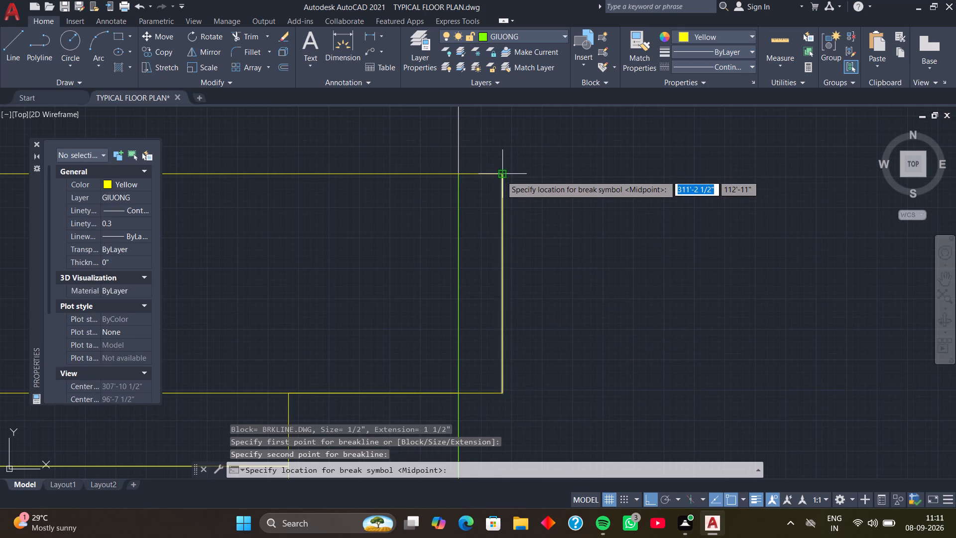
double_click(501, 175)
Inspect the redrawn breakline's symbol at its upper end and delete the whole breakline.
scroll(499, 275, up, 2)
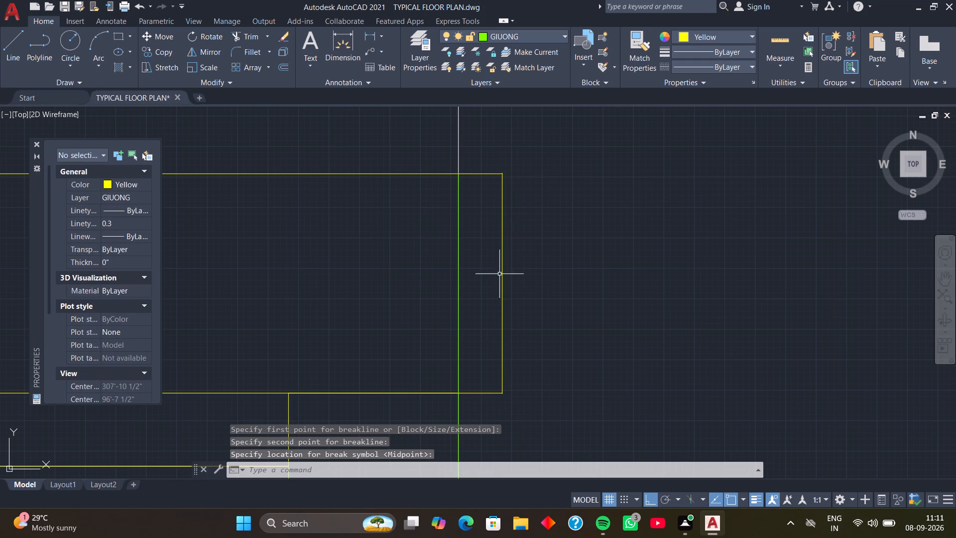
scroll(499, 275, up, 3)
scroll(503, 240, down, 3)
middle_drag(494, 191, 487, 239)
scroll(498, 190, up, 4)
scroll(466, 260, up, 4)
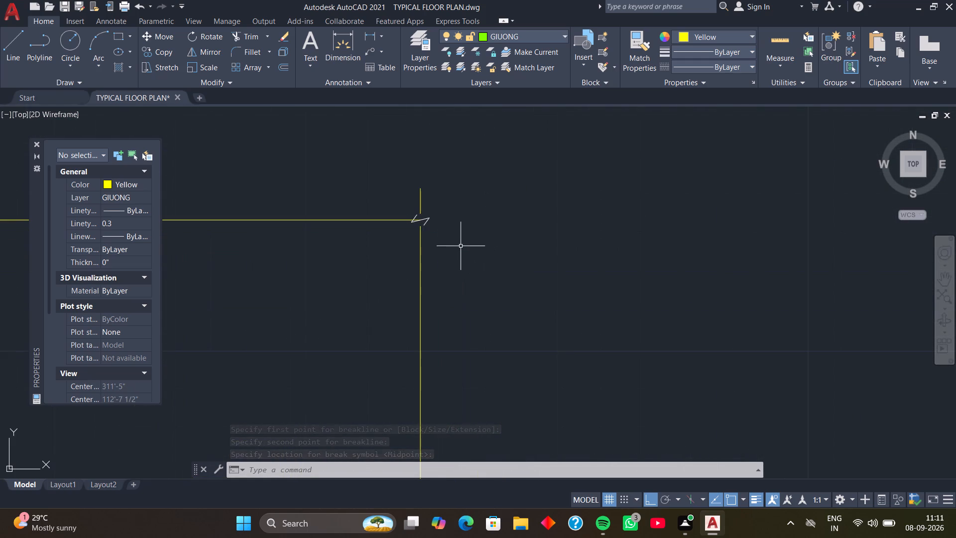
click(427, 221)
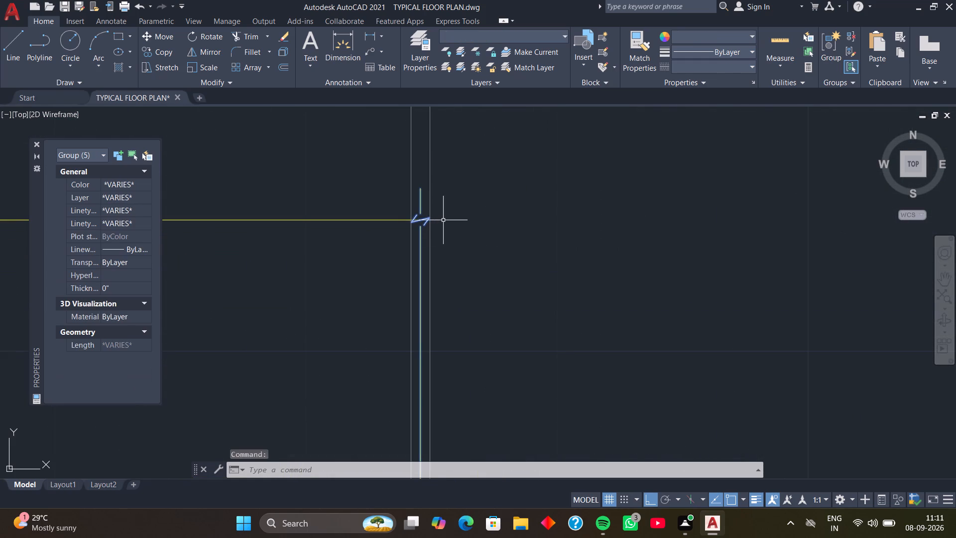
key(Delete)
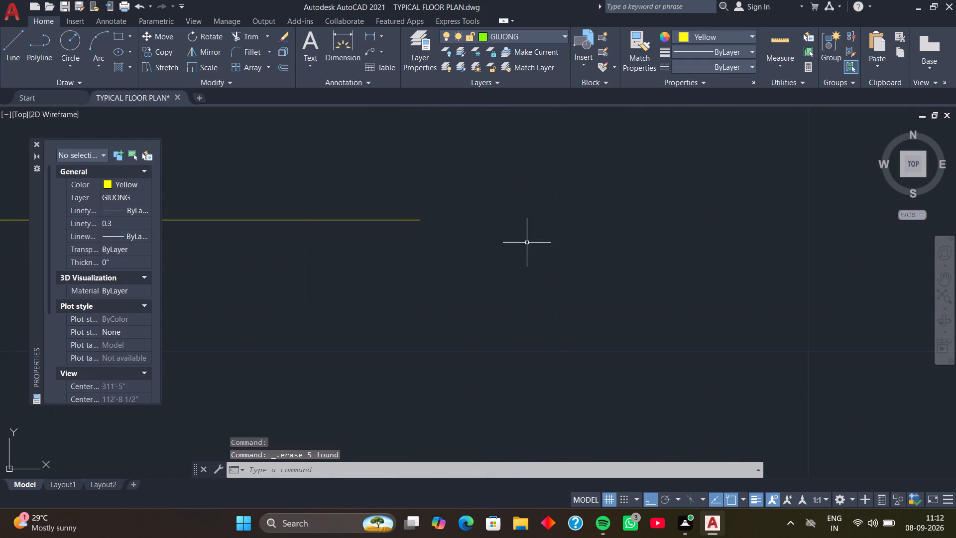
Draw a 30' vertical line from the upper right-hand extension's end down to the lower extension's end.
scroll(479, 254, down, 3)
scroll(468, 296, down, 1)
middle_drag(458, 317, 473, 230)
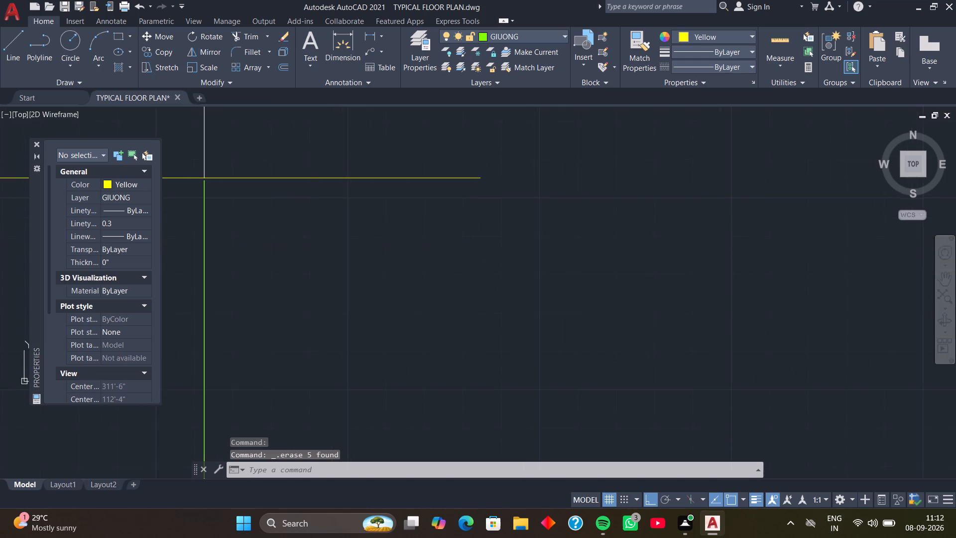
scroll(472, 231, down, 4)
middle_drag(479, 292, 476, 235)
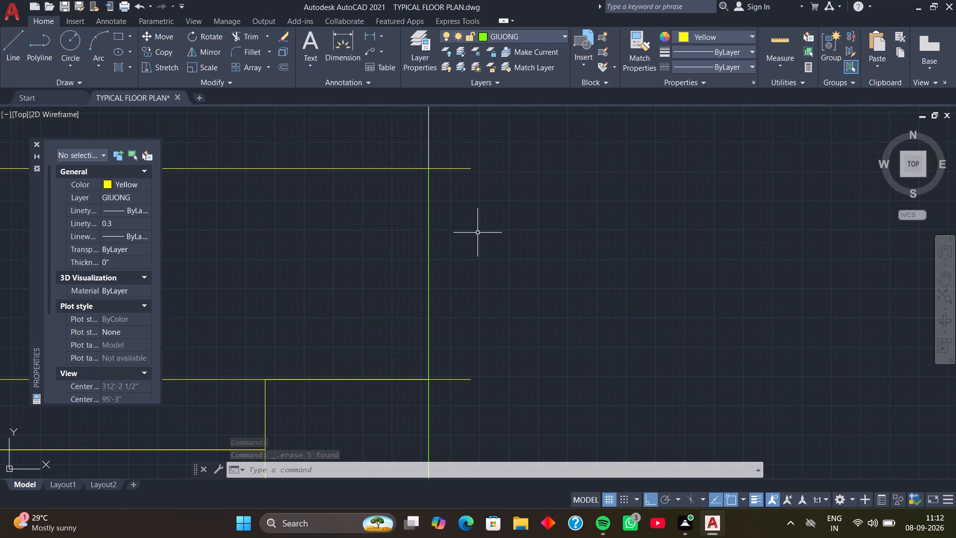
text(l)
key(space)
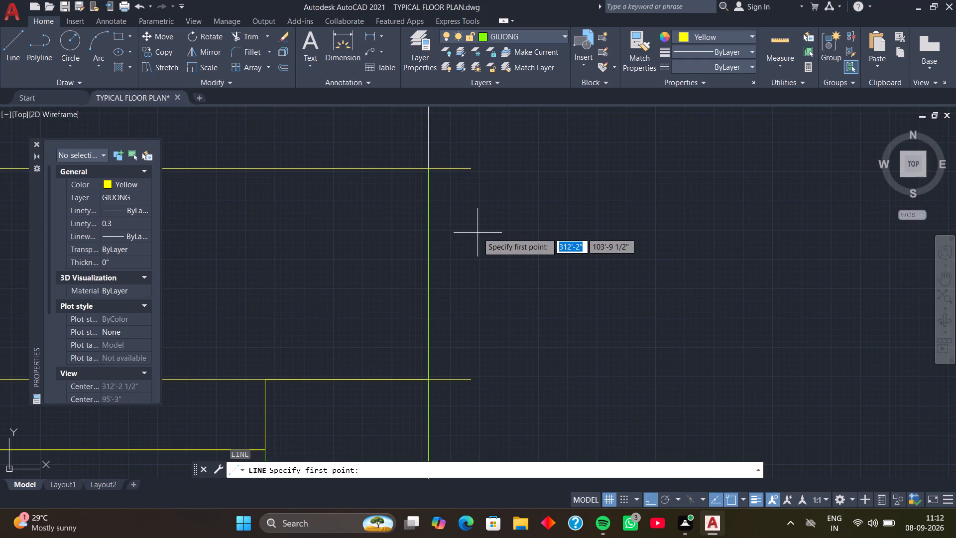
click(469, 167)
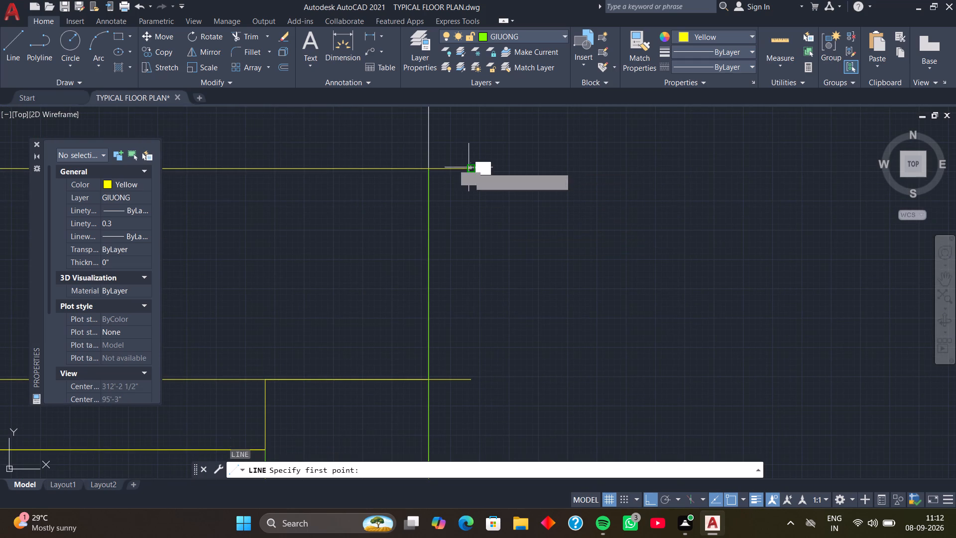
click(470, 381)
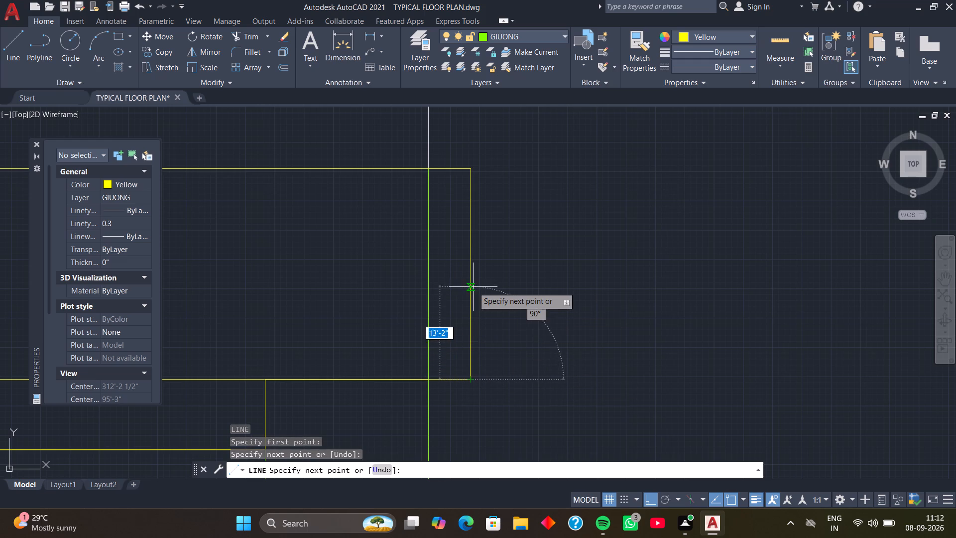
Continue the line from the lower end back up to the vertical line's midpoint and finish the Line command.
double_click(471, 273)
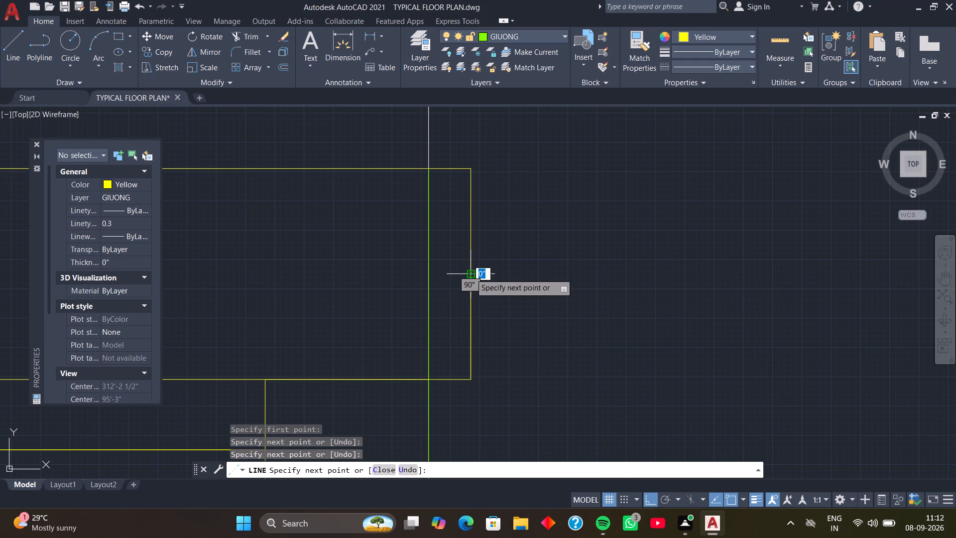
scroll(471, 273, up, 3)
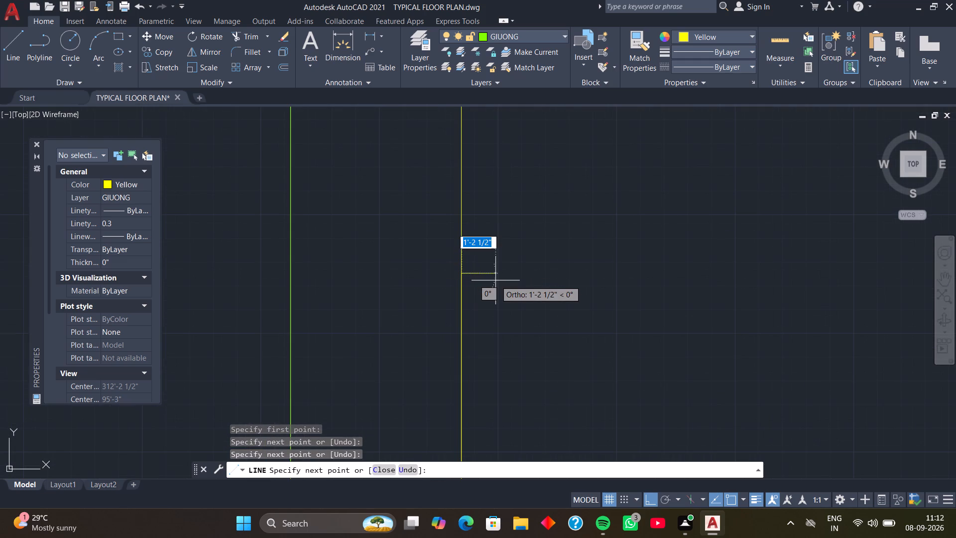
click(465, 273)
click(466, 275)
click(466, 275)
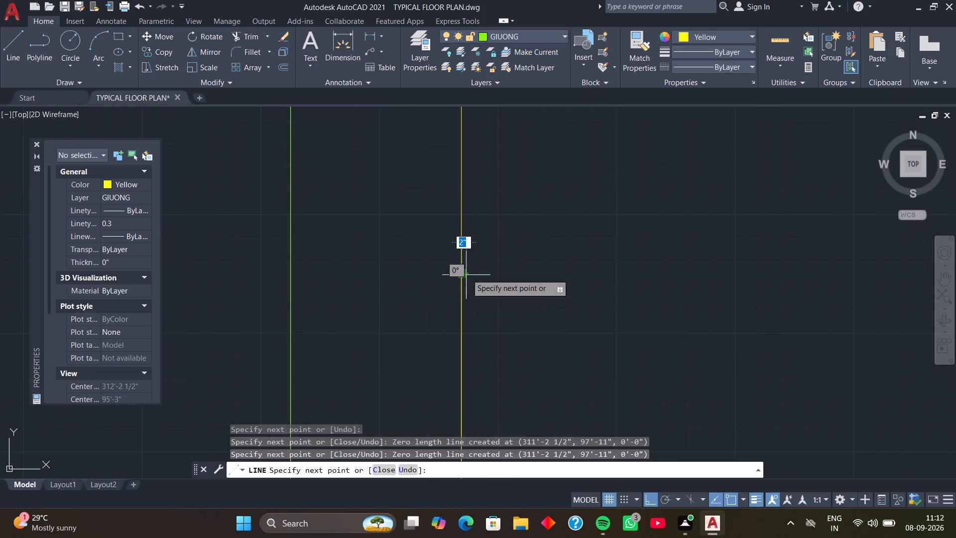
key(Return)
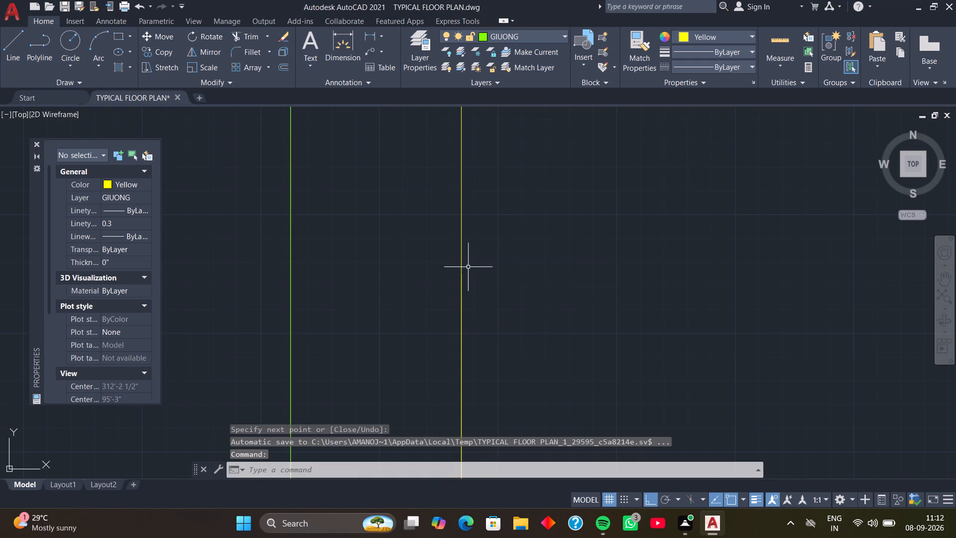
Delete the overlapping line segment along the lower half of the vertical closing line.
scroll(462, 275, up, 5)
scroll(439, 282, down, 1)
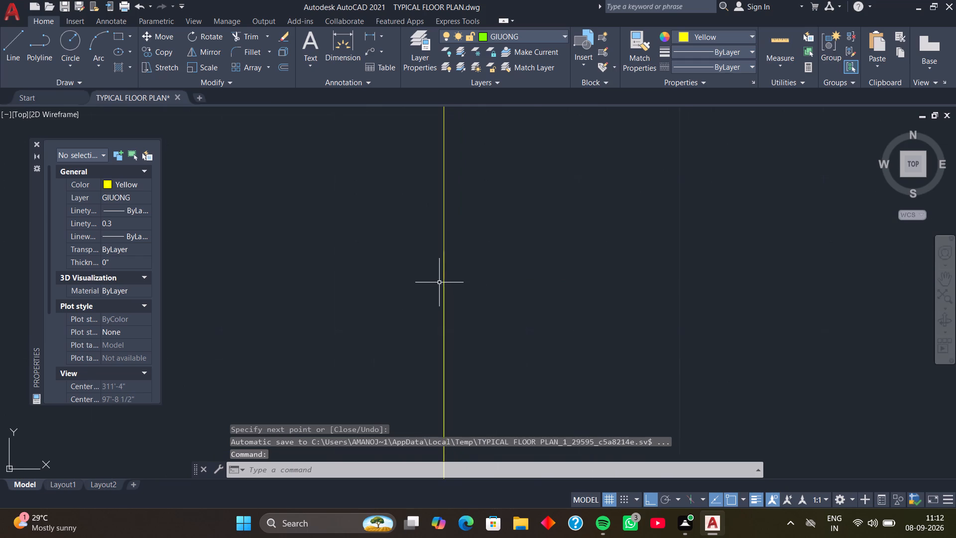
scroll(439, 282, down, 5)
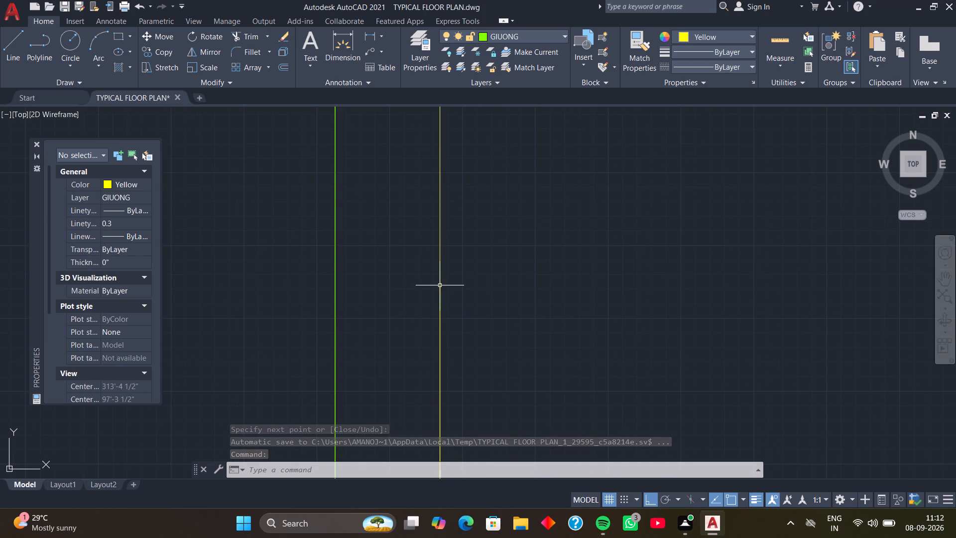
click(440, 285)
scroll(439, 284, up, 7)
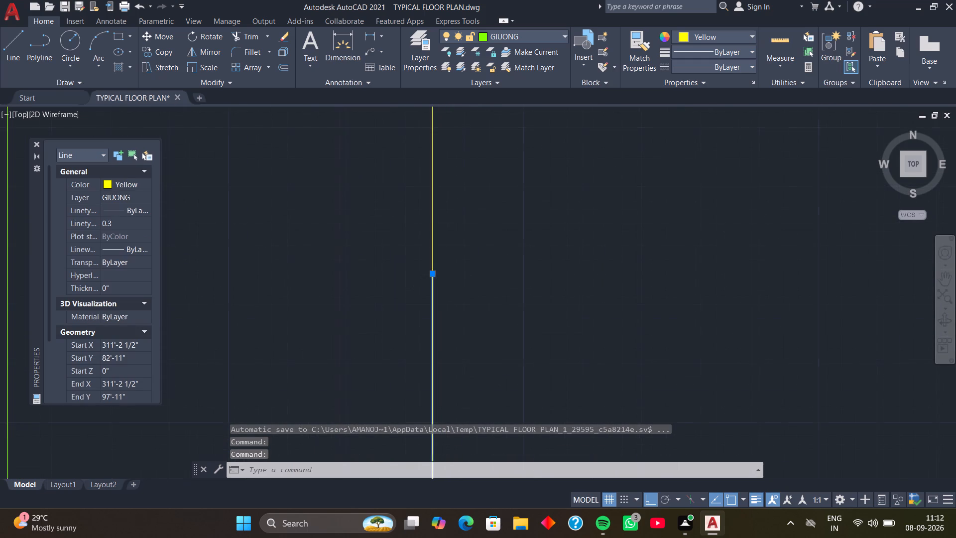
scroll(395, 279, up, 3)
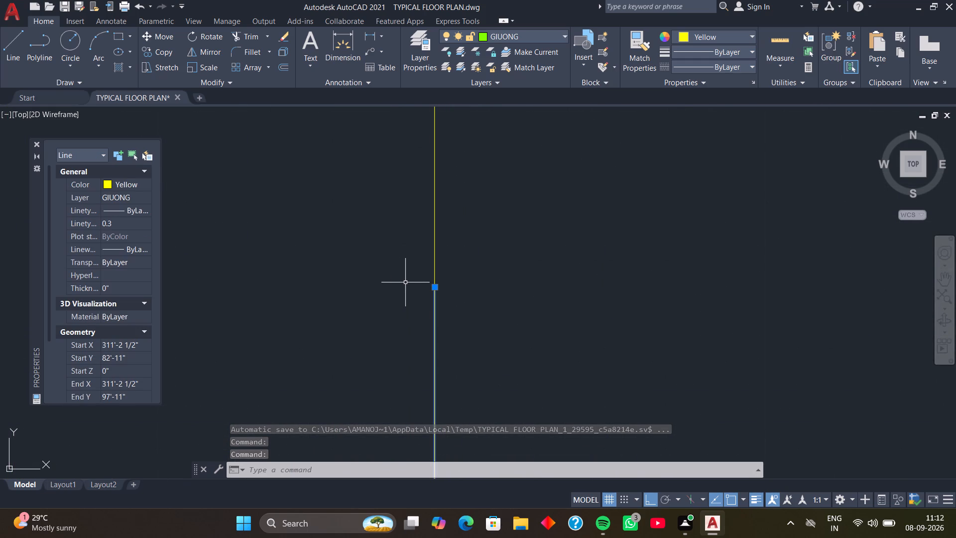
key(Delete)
Select the objects around the midpoint of the vertical closing line with a crossing window.
scroll(448, 293, down, 2)
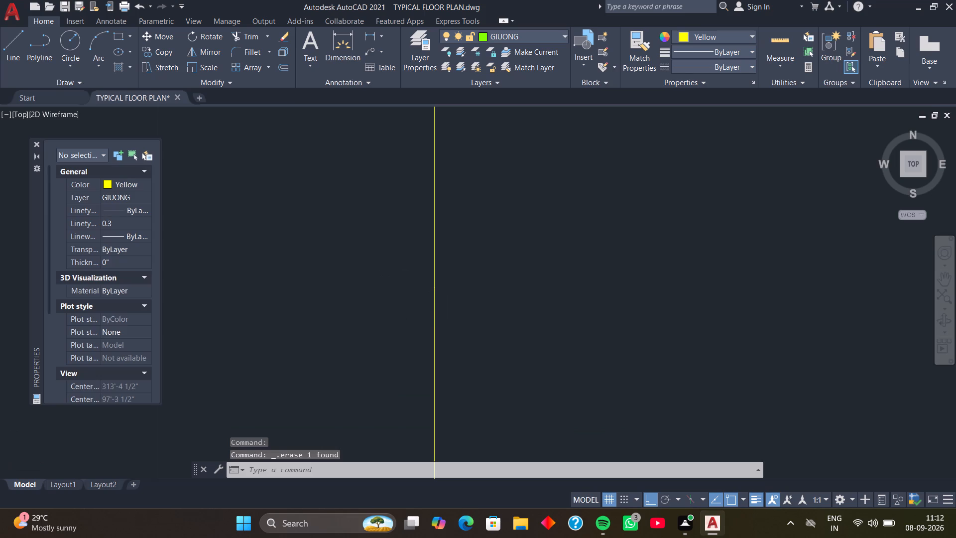
click(461, 258)
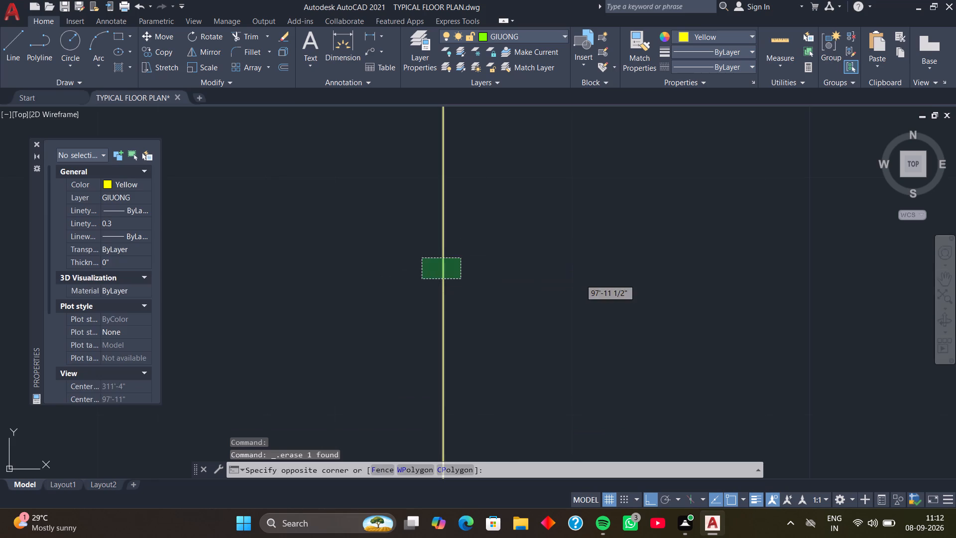
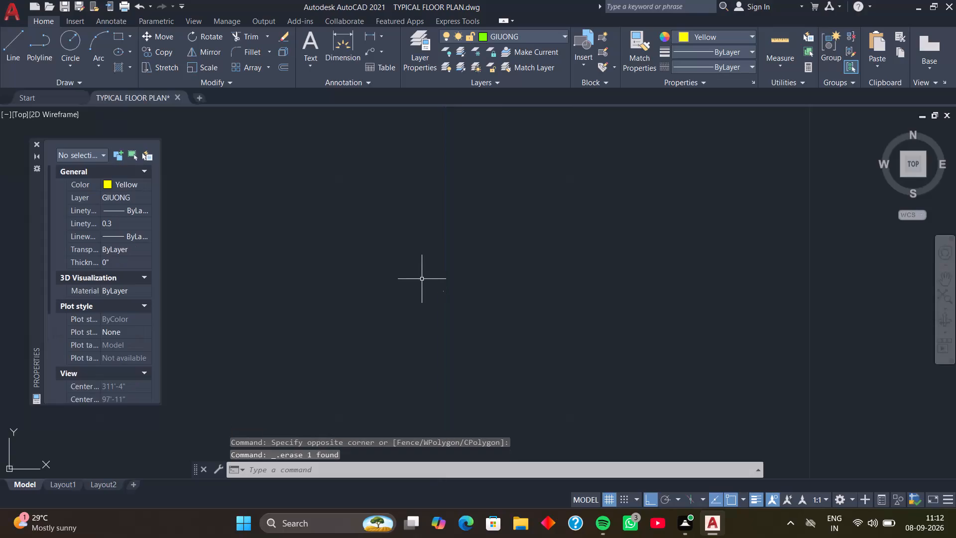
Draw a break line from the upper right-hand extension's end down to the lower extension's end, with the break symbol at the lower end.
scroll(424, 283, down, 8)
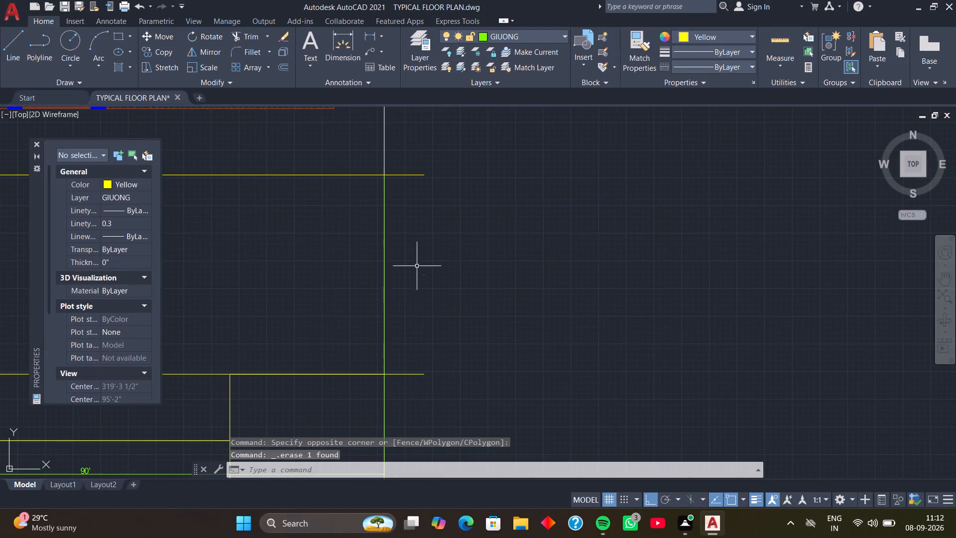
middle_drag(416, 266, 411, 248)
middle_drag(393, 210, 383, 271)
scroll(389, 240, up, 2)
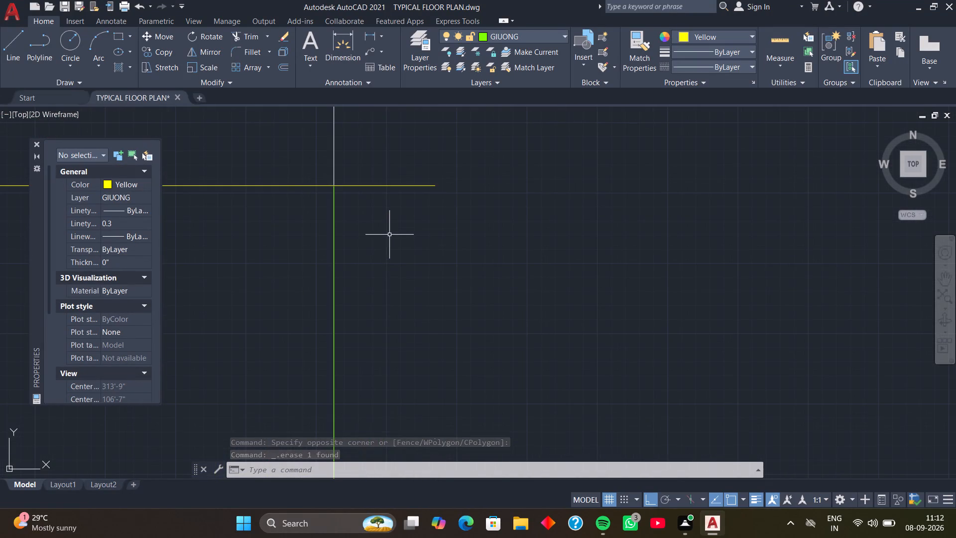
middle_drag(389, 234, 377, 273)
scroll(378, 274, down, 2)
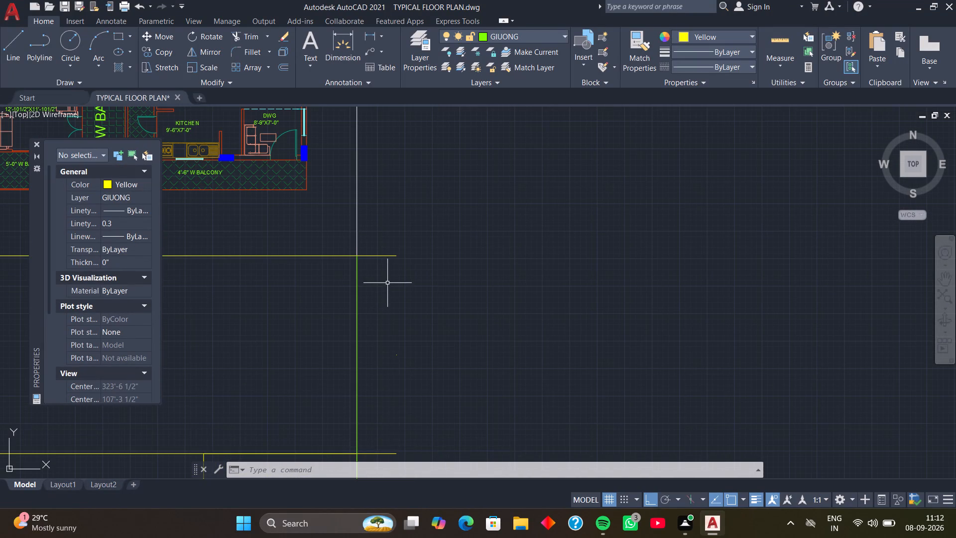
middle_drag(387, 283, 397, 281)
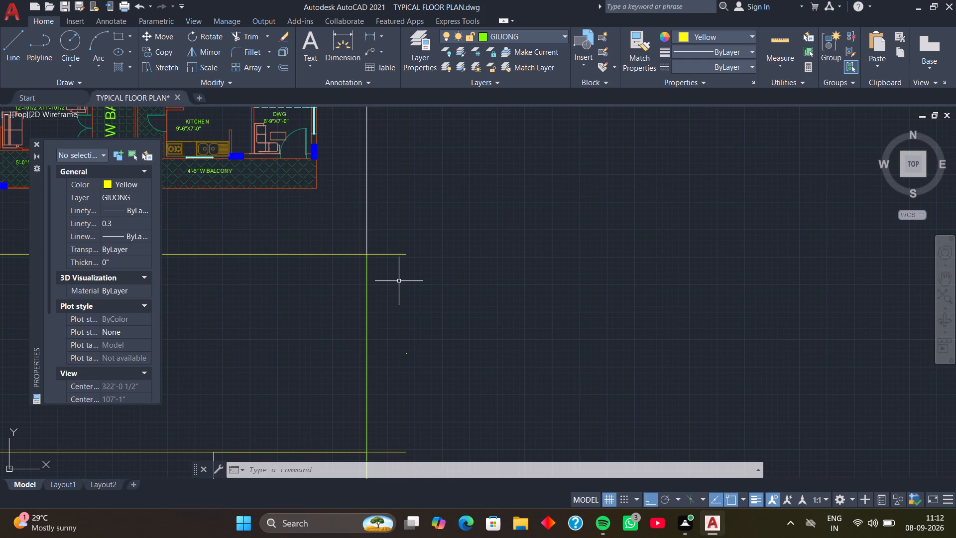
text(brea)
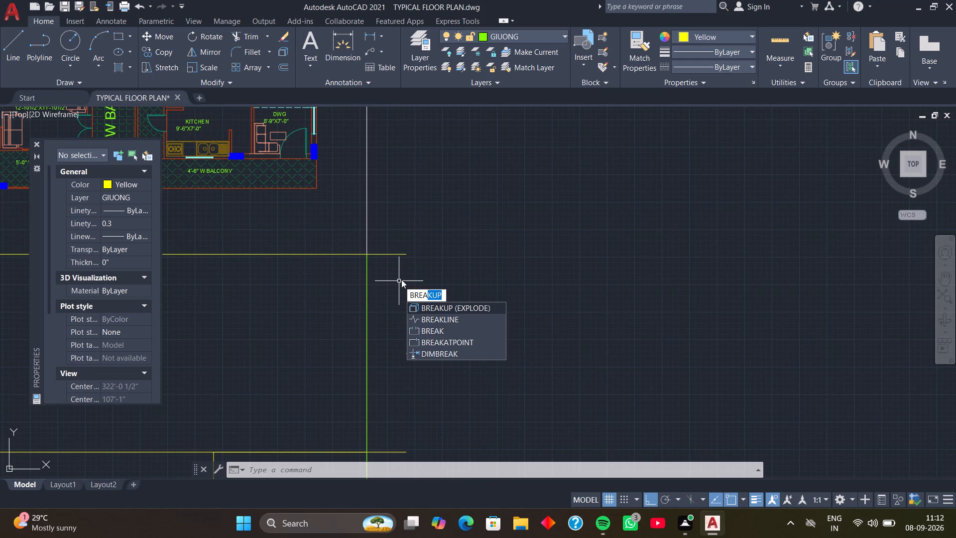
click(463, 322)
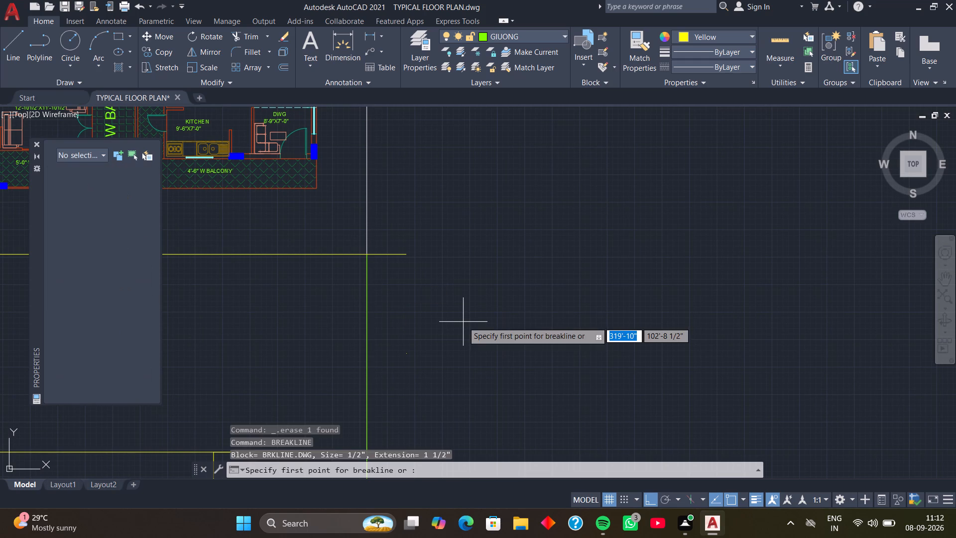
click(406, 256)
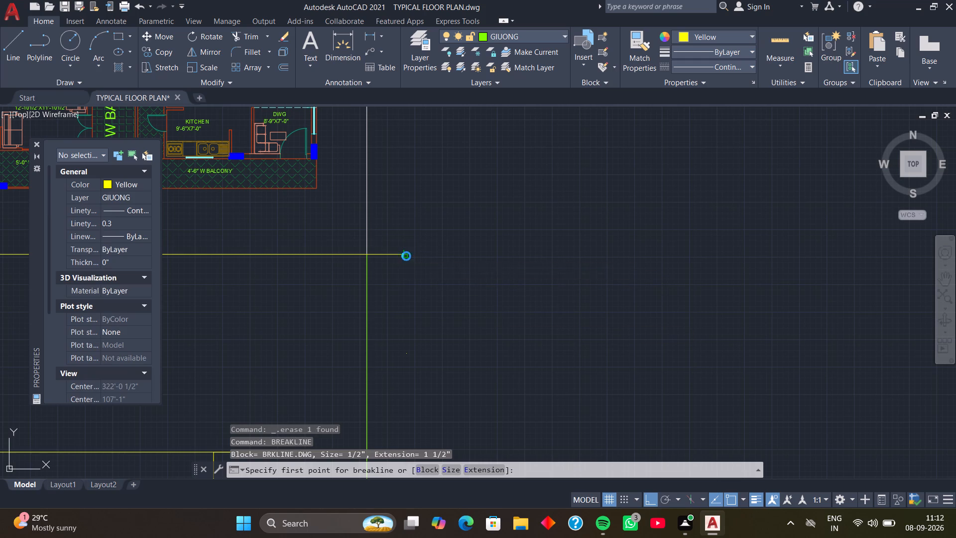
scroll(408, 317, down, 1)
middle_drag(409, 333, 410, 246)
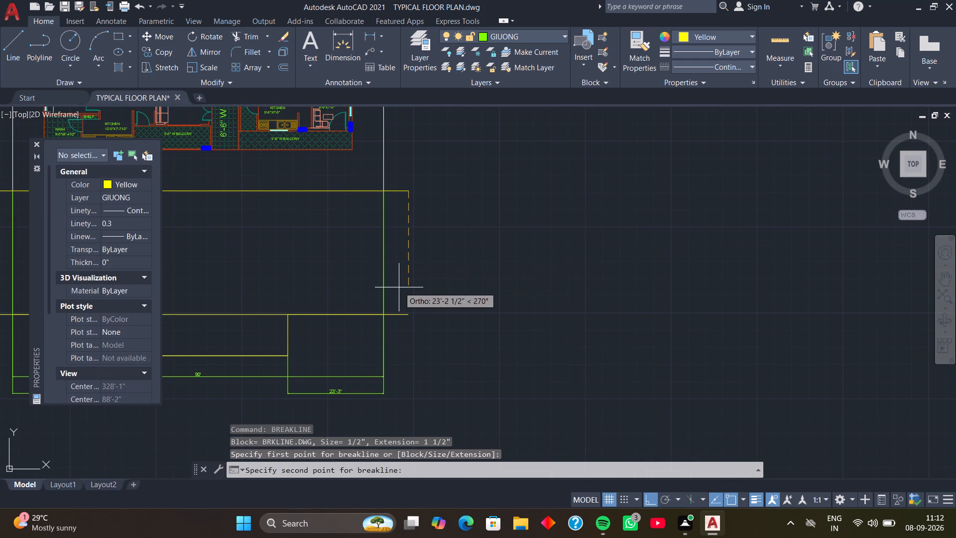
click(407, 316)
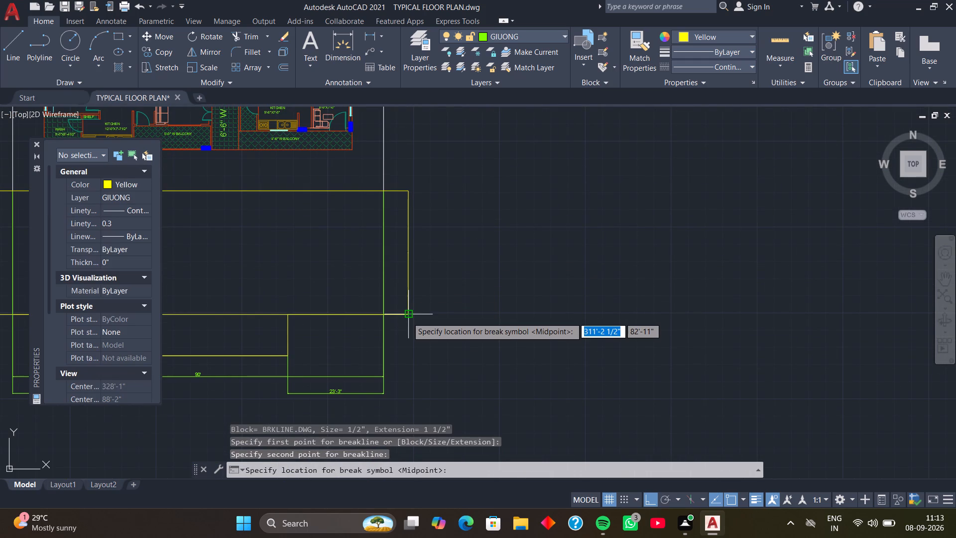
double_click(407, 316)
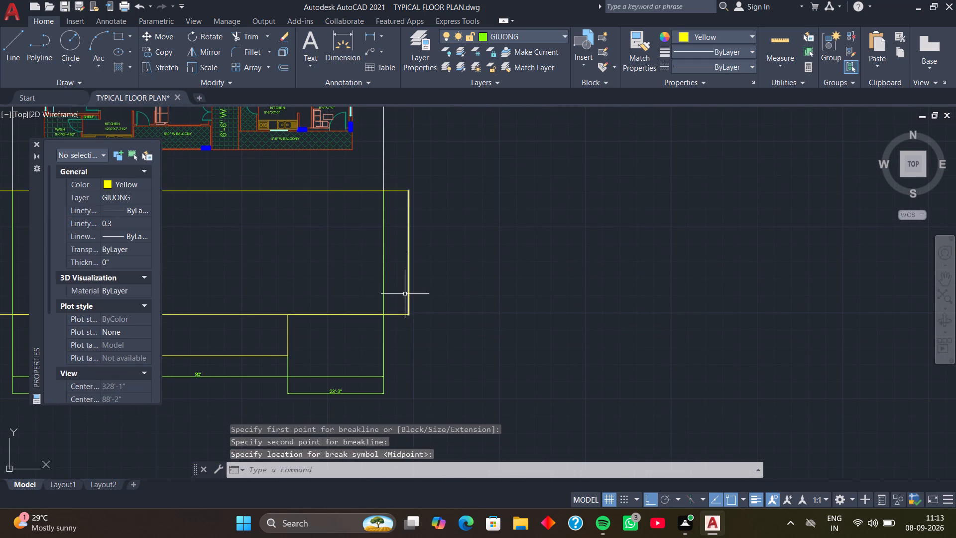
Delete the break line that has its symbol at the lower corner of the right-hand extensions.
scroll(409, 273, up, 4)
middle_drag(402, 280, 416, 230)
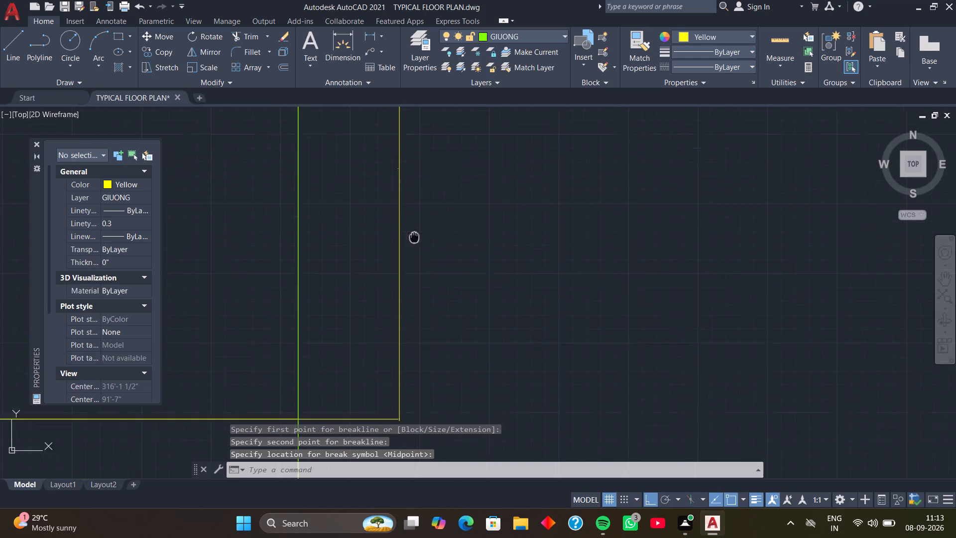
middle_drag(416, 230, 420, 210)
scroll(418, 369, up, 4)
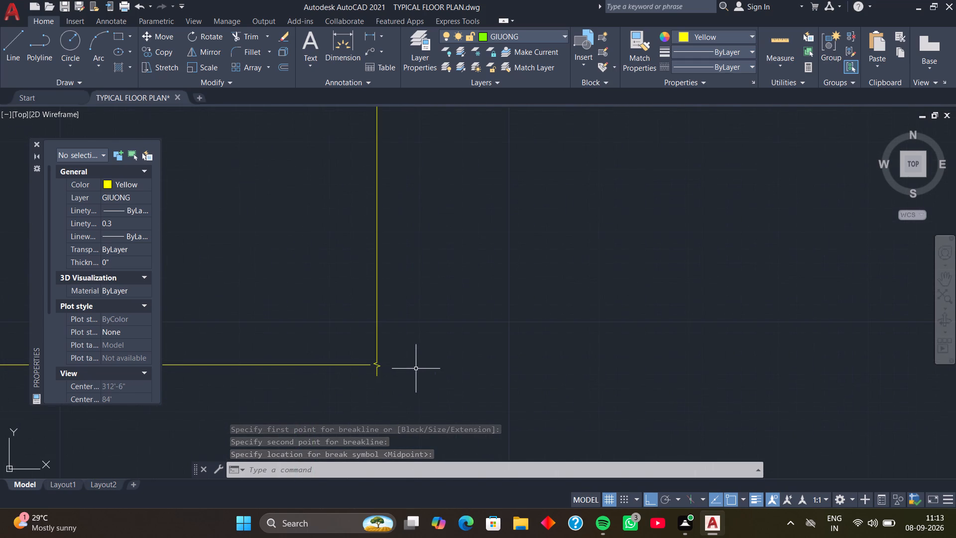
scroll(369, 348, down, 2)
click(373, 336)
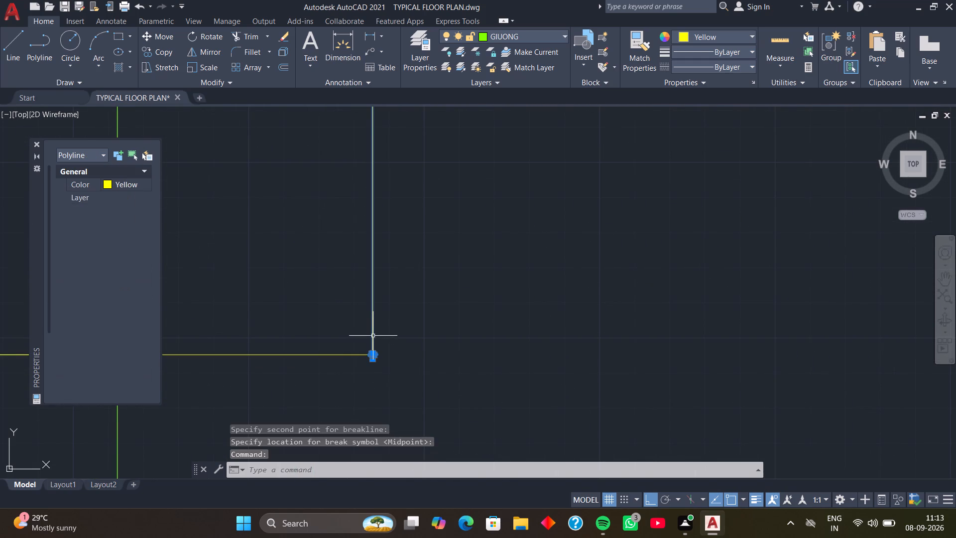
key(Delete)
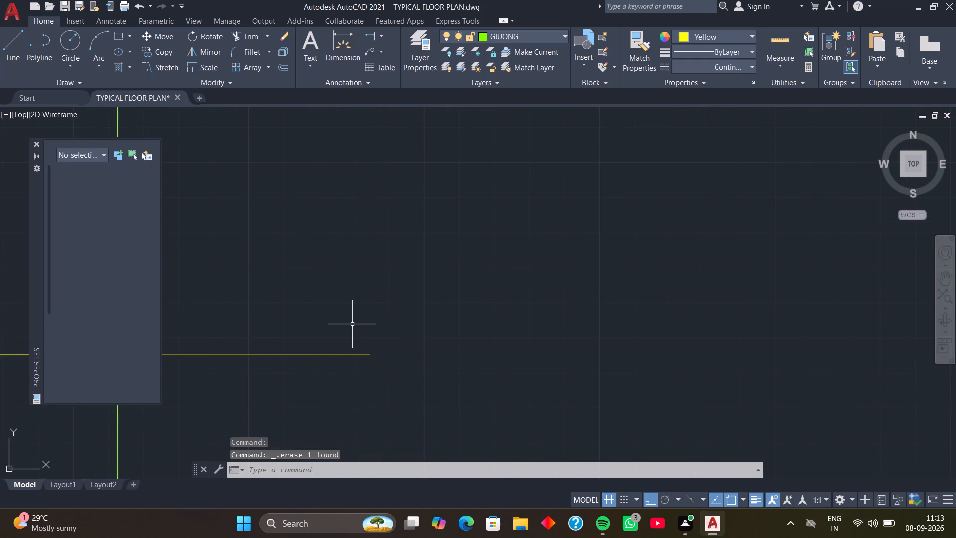
Change the colour of the three white plot boundary lines around the floor plan to yellow.
scroll(401, 292, down, 3)
middle_drag(372, 278, 433, 362)
scroll(411, 256, down, 2)
middle_drag(416, 230, 374, 303)
scroll(382, 272, up, 2)
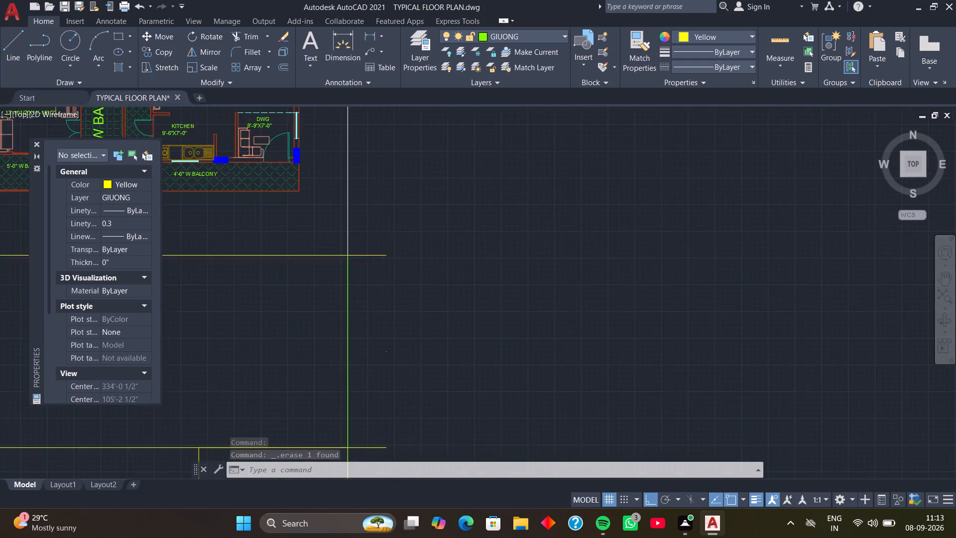
middle_drag(374, 269, 405, 266)
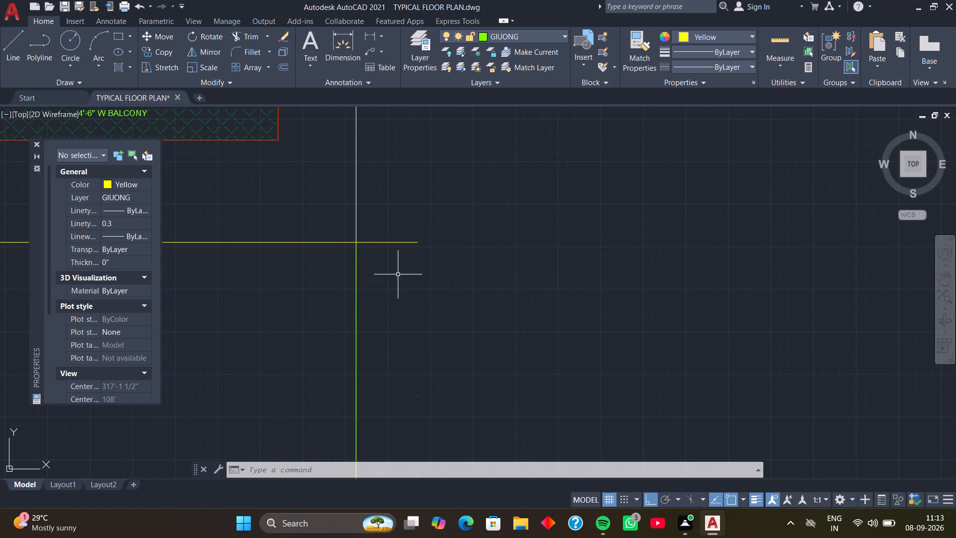
scroll(390, 275, down, 1)
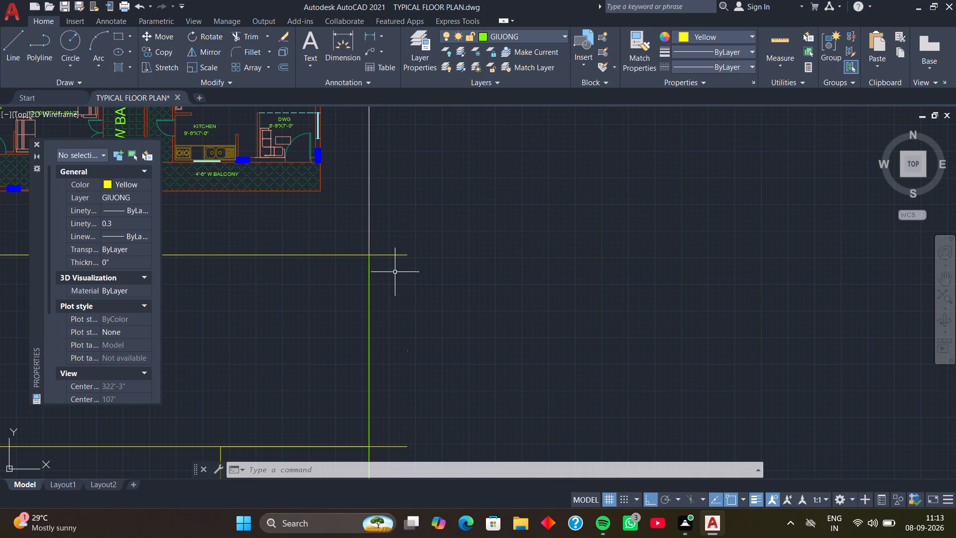
middle_drag(391, 275, 477, 413)
scroll(500, 332, down, 1)
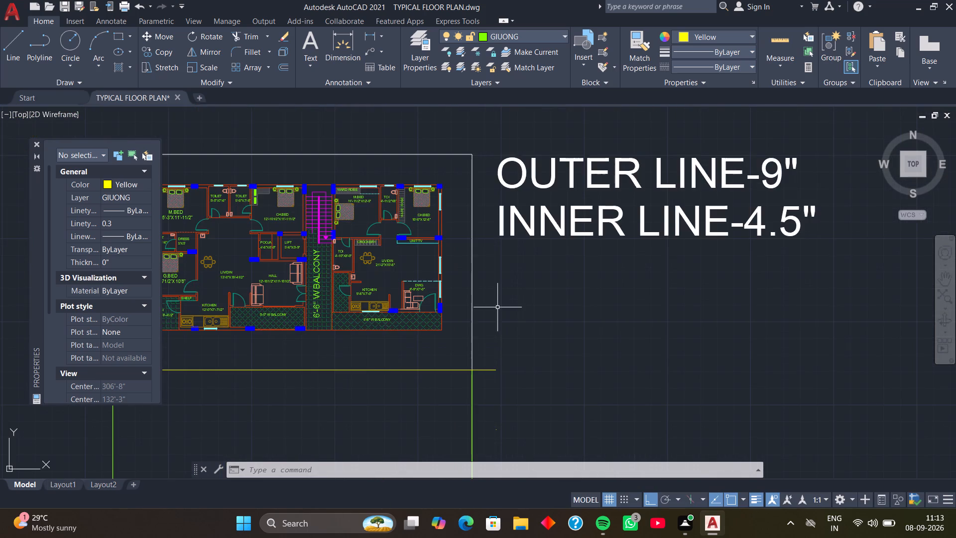
middle_drag(493, 282, 490, 340)
click(483, 204)
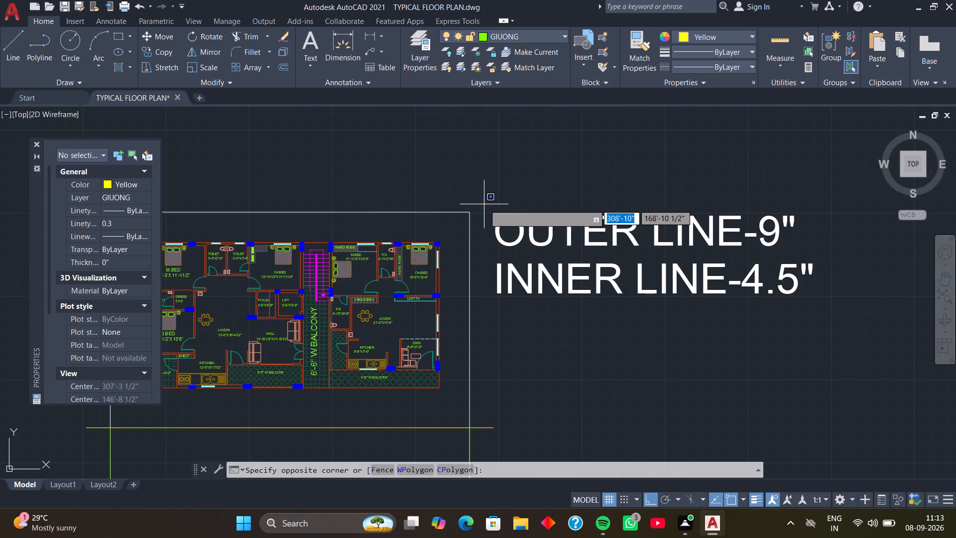
click(457, 225)
scroll(382, 227, down, 1)
middle_drag(384, 231, 490, 224)
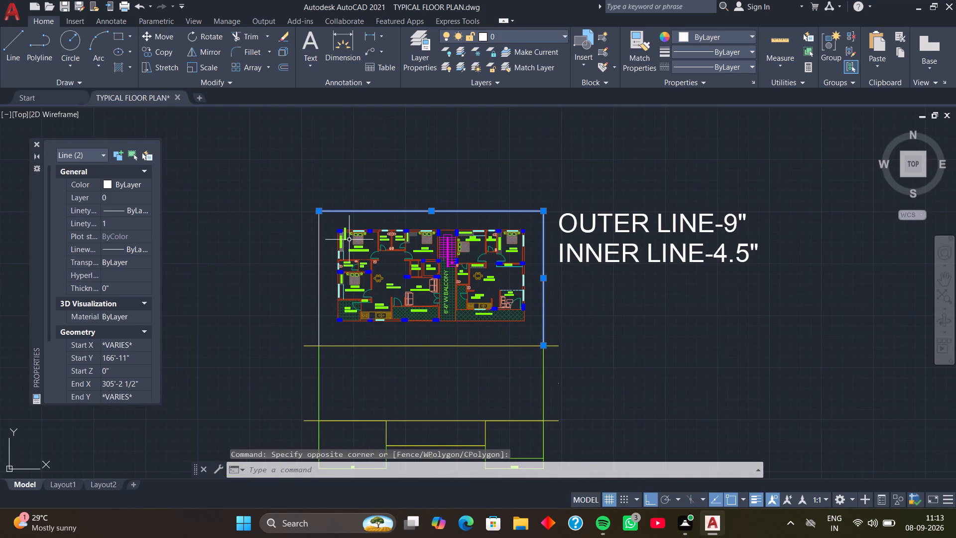
click(329, 237)
click(309, 248)
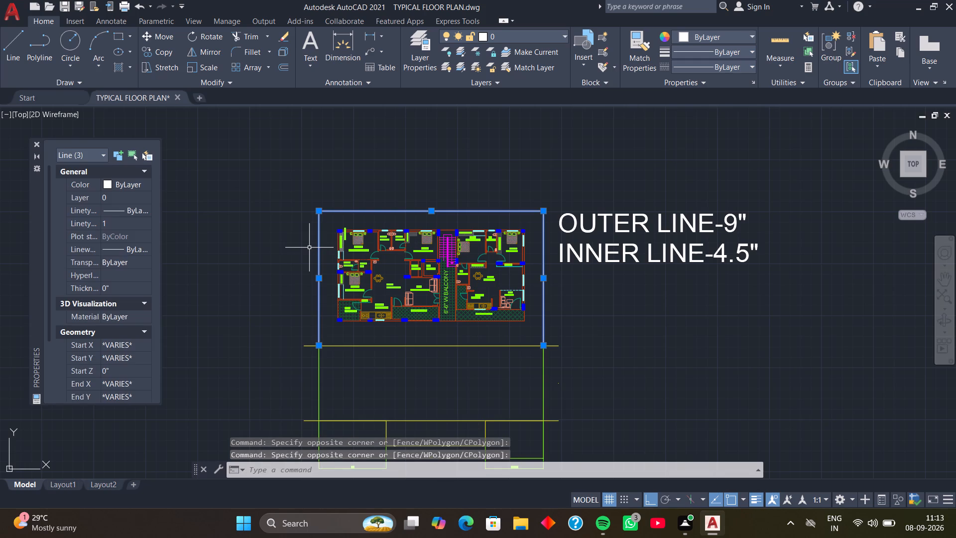
click(752, 36)
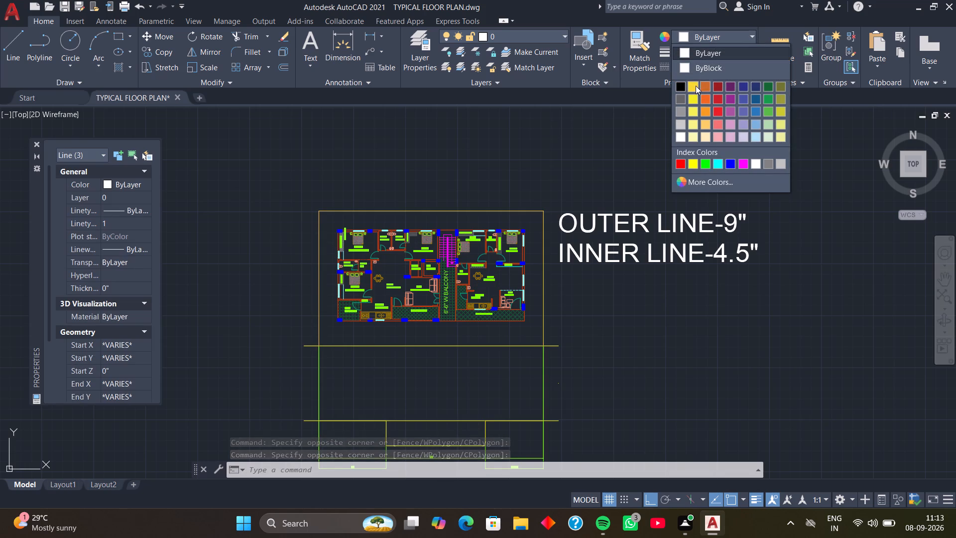
click(694, 165)
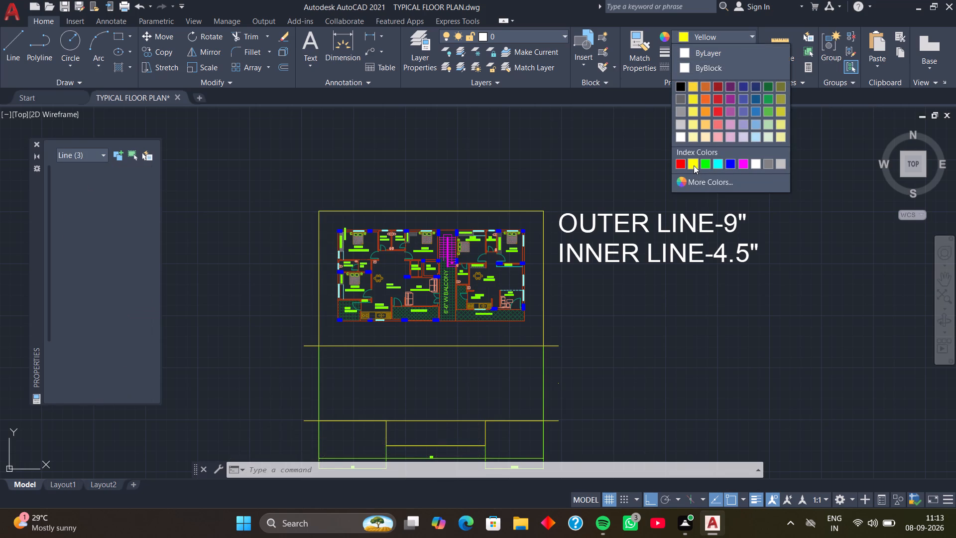
key(Escape)
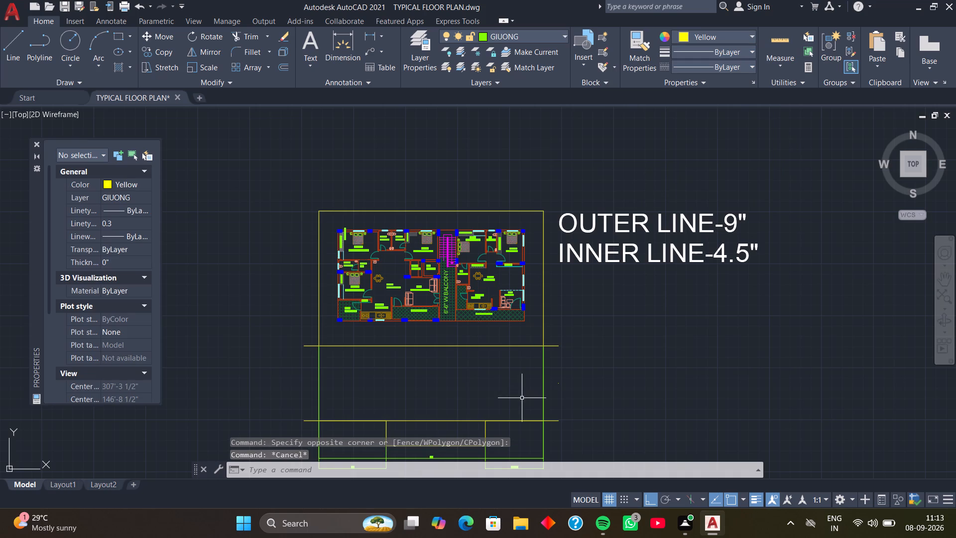
Draw a break line from the lower right-hand extension's end up to the upper extension's end, placing the break symbol at the midpoint.
middle_drag(519, 399, 509, 342)
scroll(505, 353, up, 1)
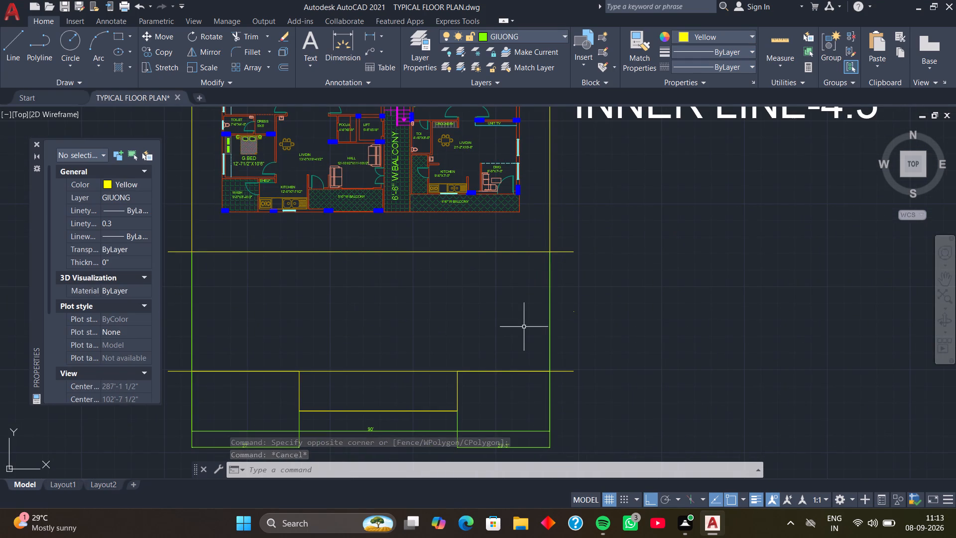
middle_drag(519, 319, 432, 293)
scroll(459, 282, up, 2)
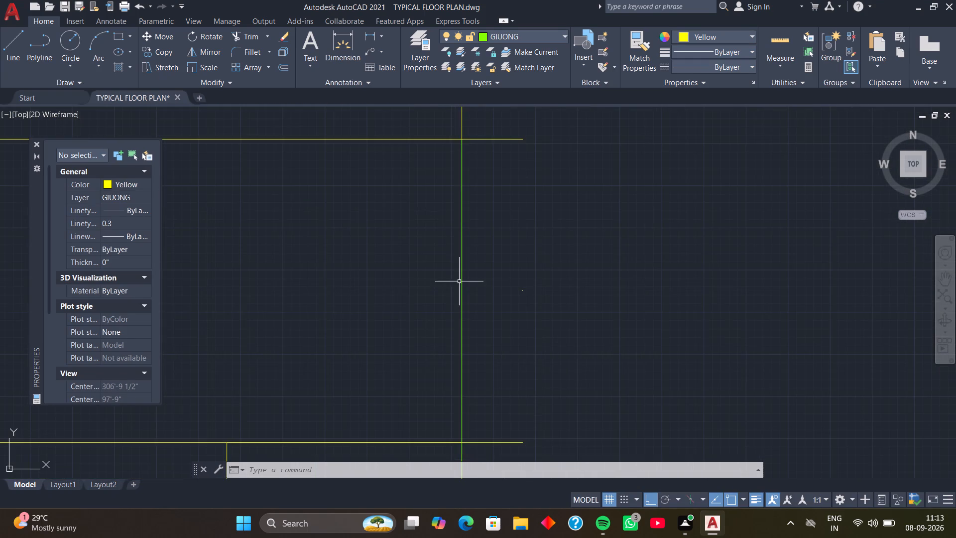
scroll(452, 277, down, 1)
middle_drag(481, 281, 450, 260)
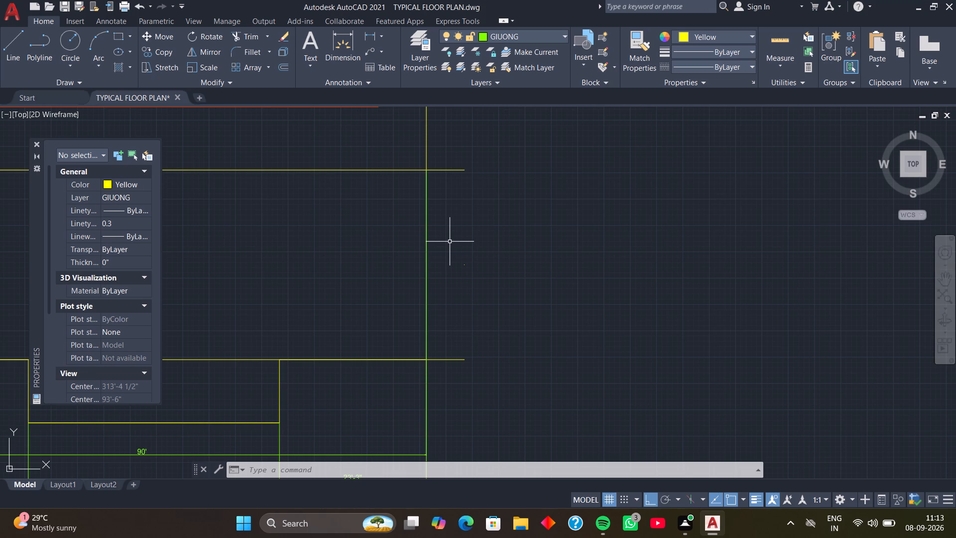
text(brea)
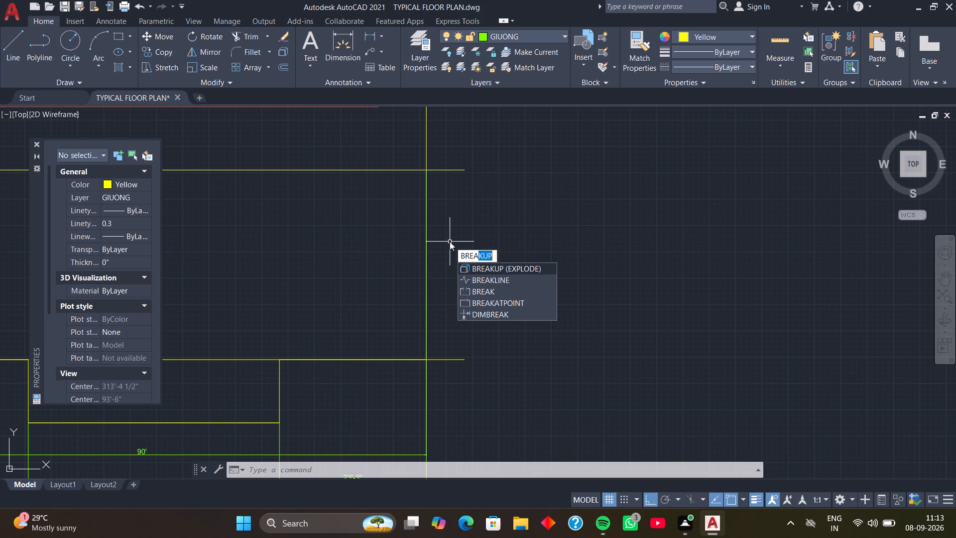
click(496, 280)
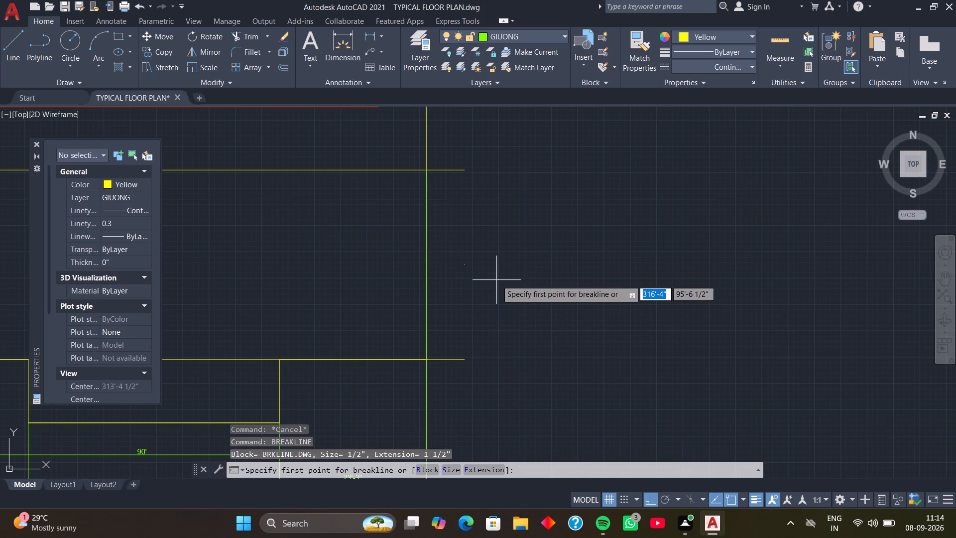
click(465, 359)
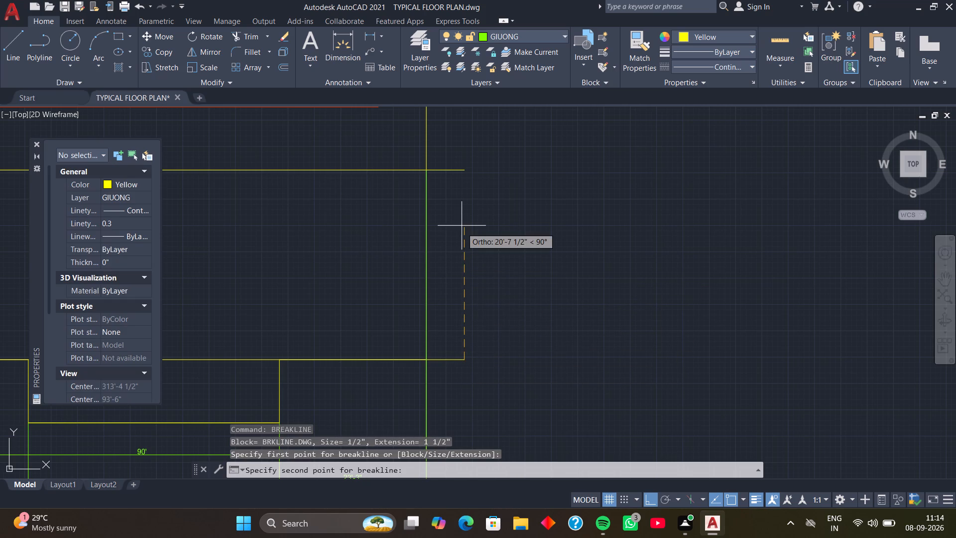
double_click(465, 170)
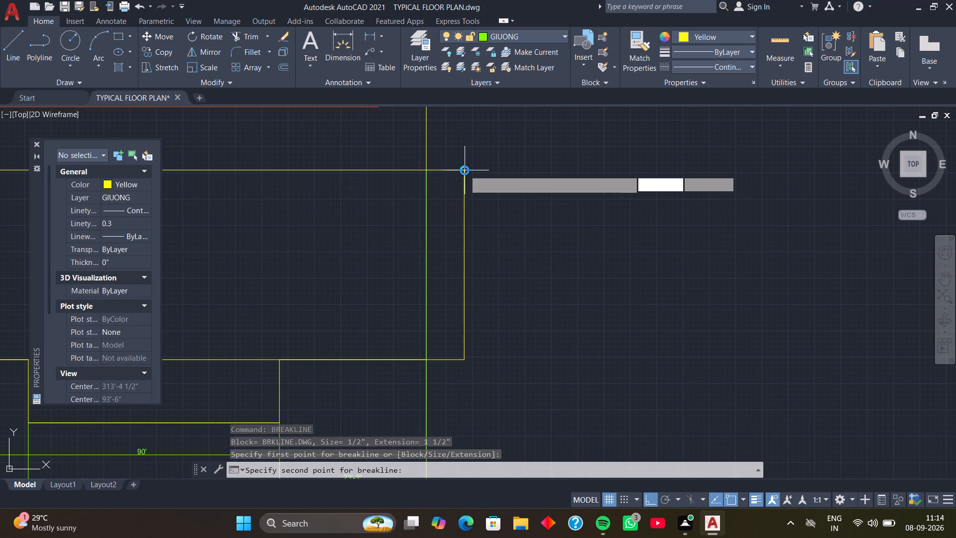
double_click(466, 266)
Select the new break line joining the right-hand extensions and examine its general and geometry properties.
scroll(464, 266, up, 11)
middle_drag(445, 262, 448, 220)
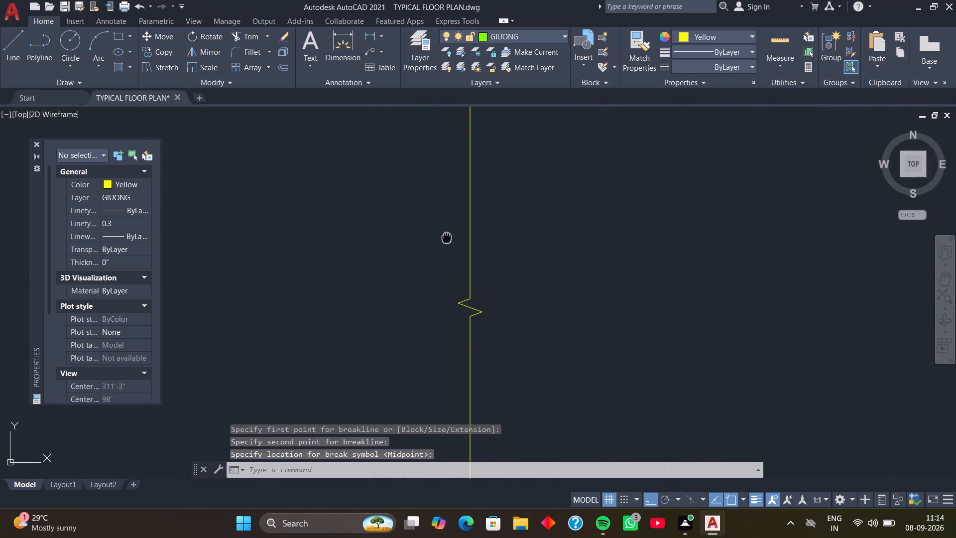
middle_drag(448, 220, 450, 197)
click(470, 248)
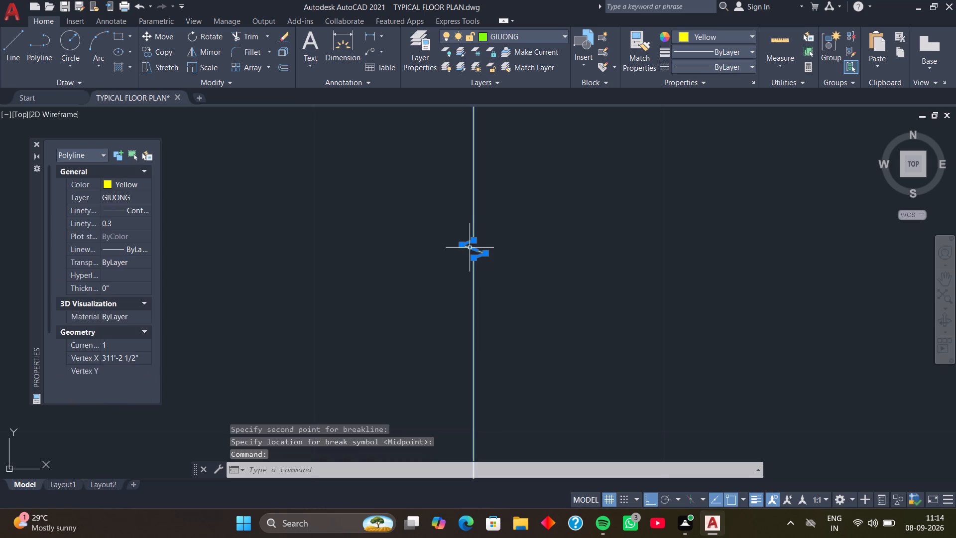
right_click(470, 247)
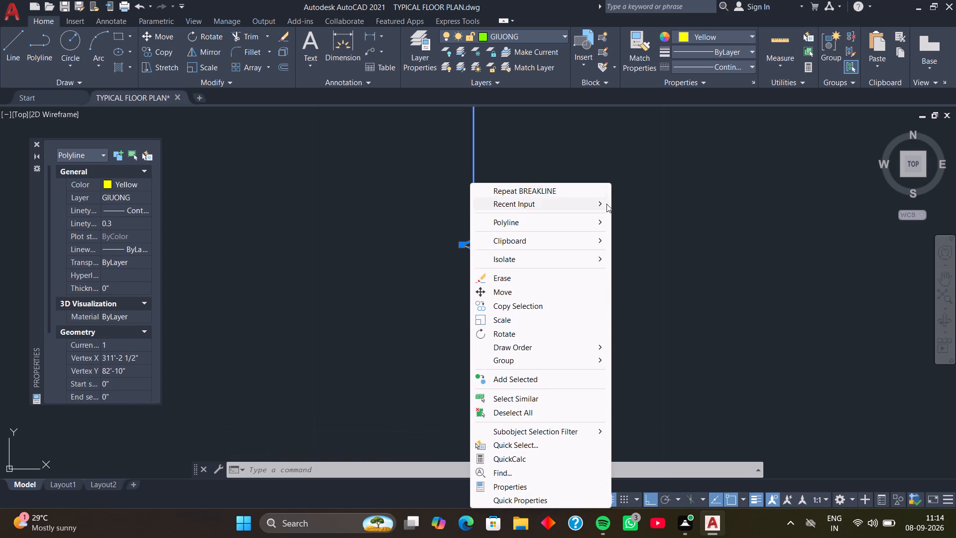
click(647, 223)
click(581, 237)
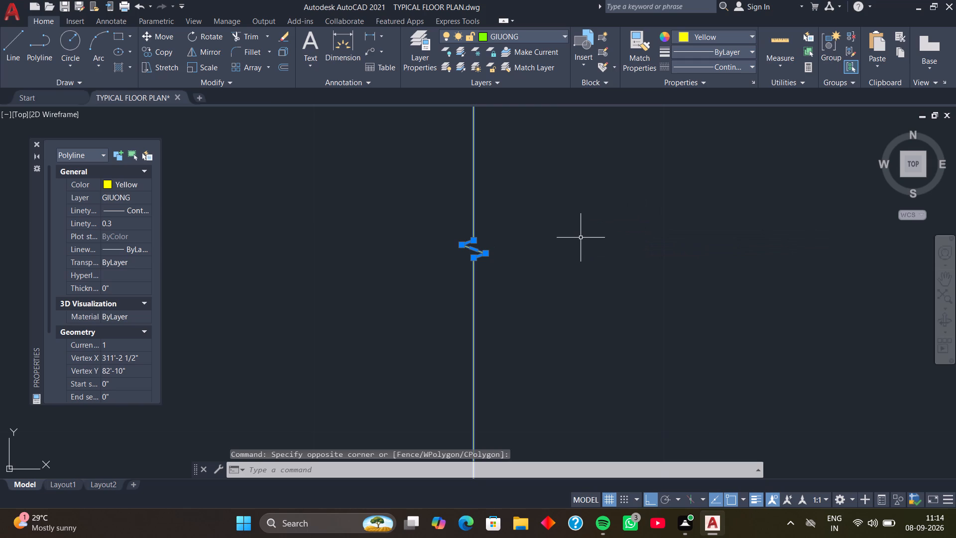
scroll(138, 230, down, 1)
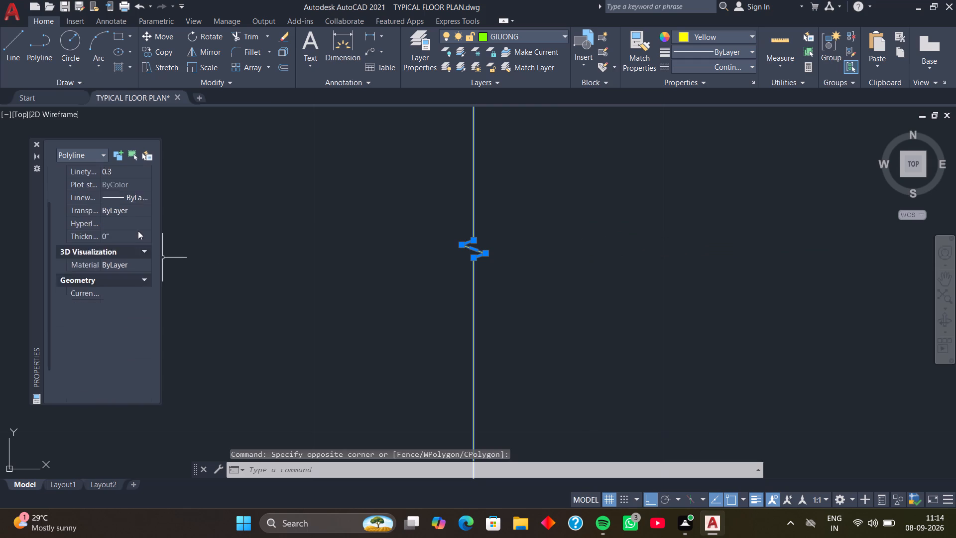
scroll(138, 231, down, 7)
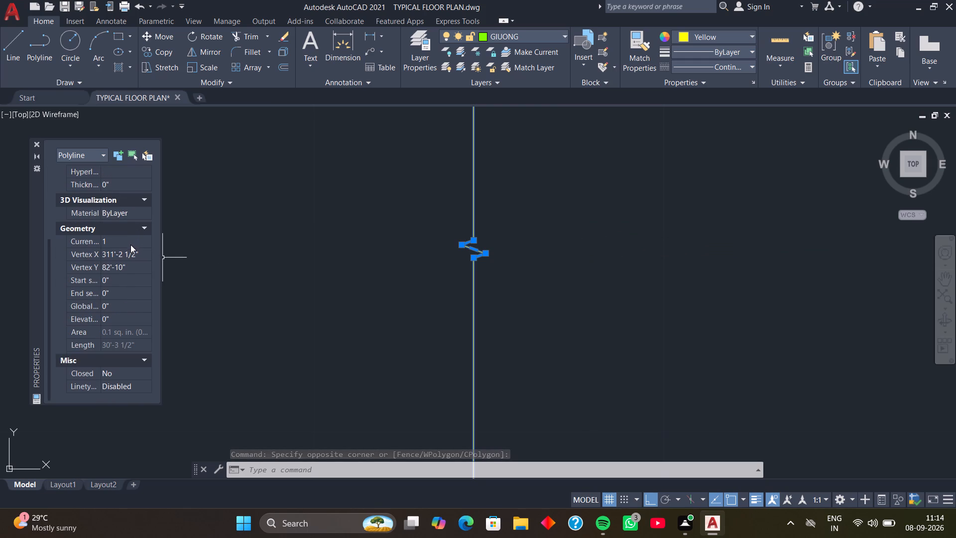
scroll(130, 245, down, 11)
scroll(119, 303, up, 9)
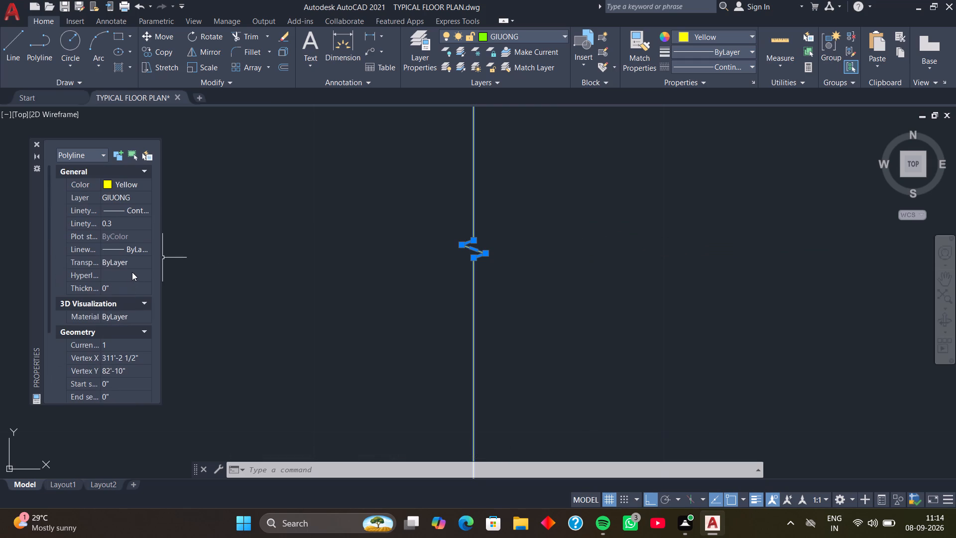
scroll(132, 272, down, 4)
scroll(132, 272, up, 6)
scroll(133, 272, down, 4)
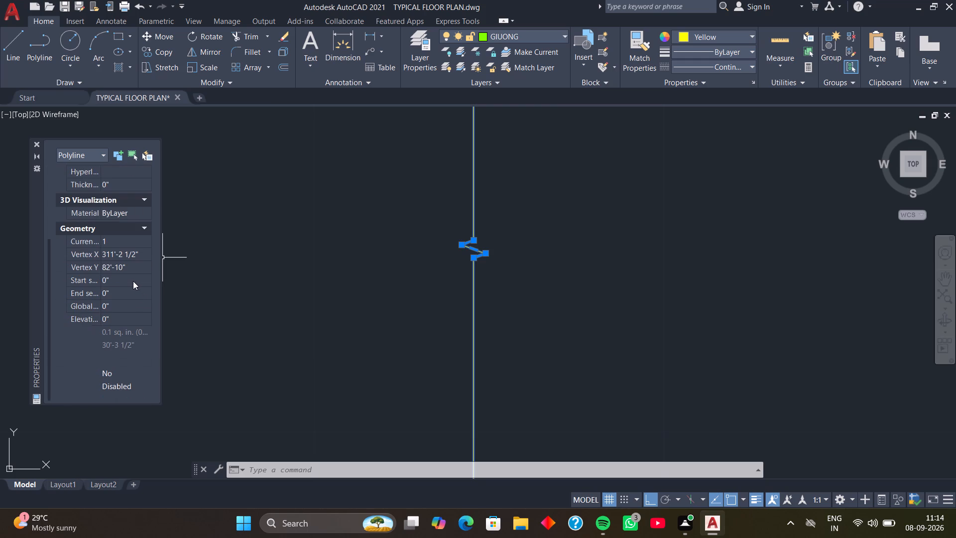
scroll(138, 296, down, 3)
scroll(130, 222, up, 2)
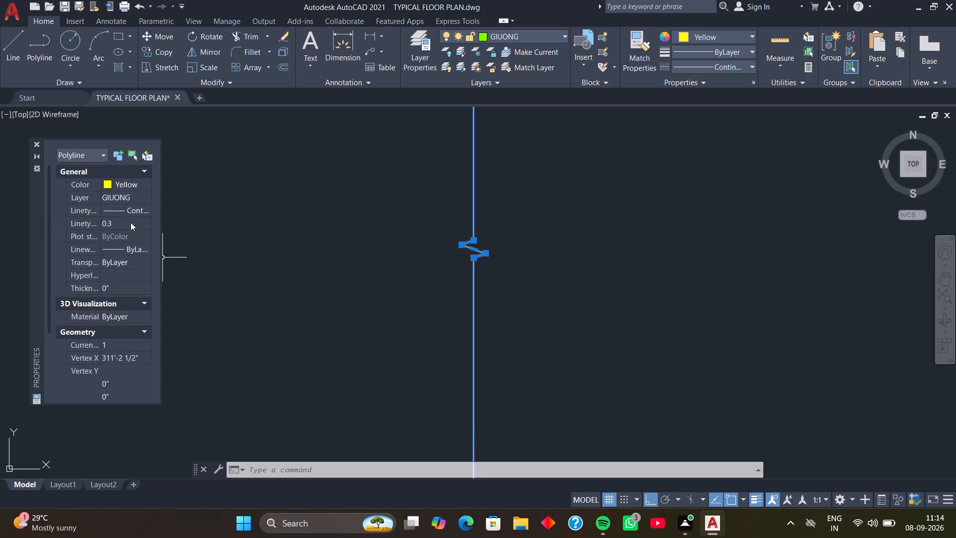
scroll(131, 223, up, 2)
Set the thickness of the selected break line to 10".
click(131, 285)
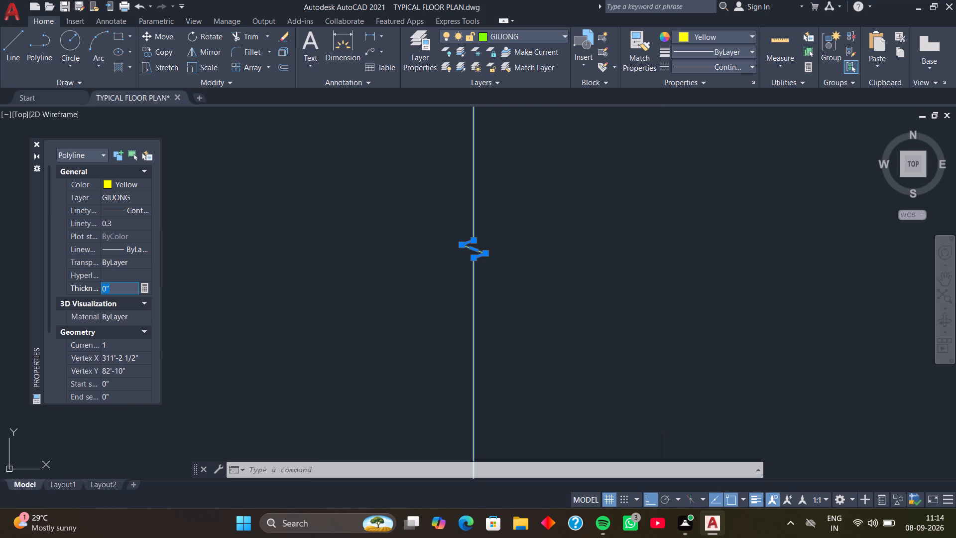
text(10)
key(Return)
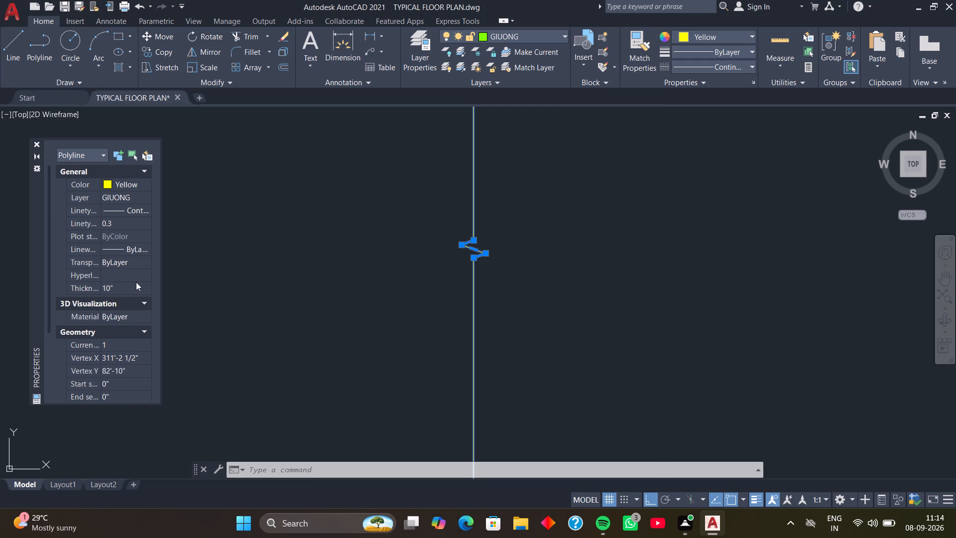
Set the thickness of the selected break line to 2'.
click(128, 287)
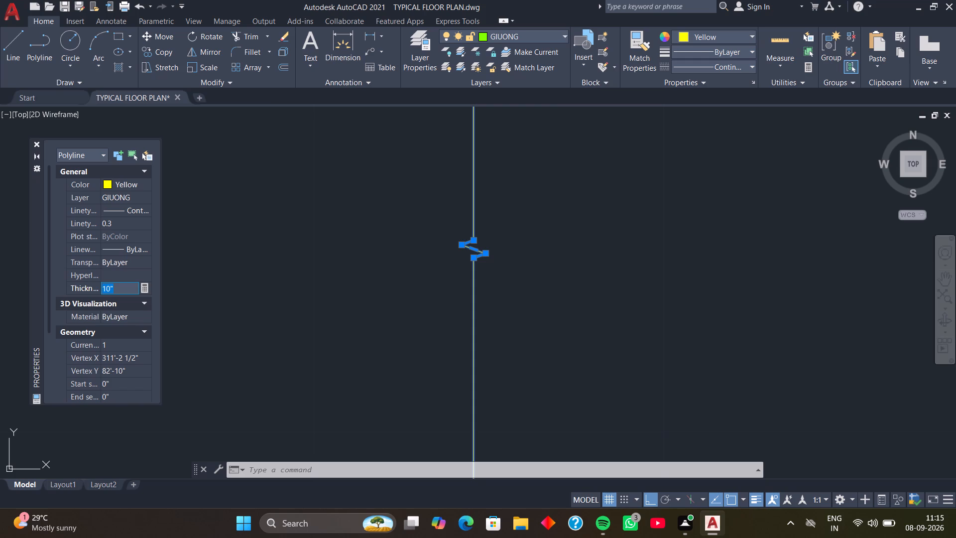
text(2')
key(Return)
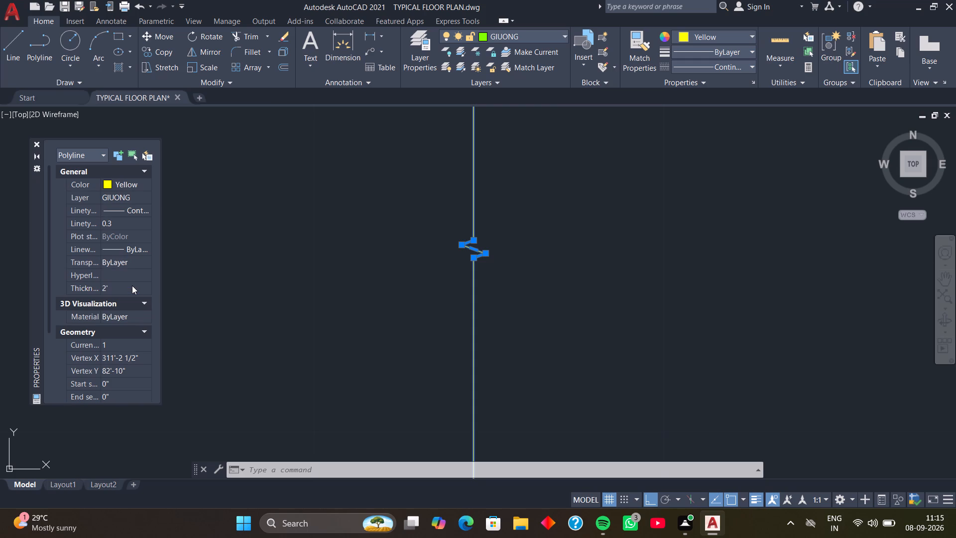
Examine the selected break line along its full length and its break symbol up close.
scroll(443, 276, down, 7)
scroll(478, 255, down, 3)
middle_drag(491, 280, 458, 334)
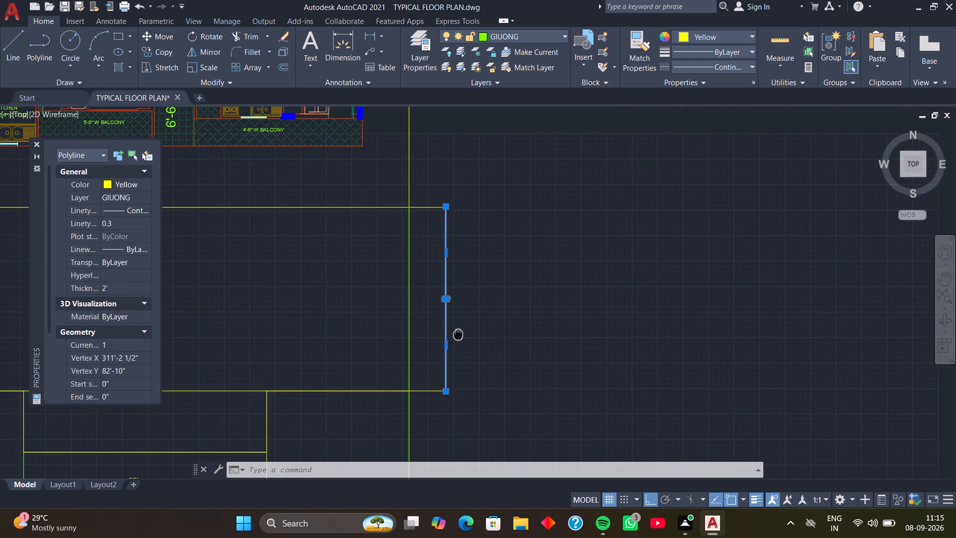
scroll(435, 302, up, 4)
scroll(435, 303, down, 3)
scroll(442, 324, up, 7)
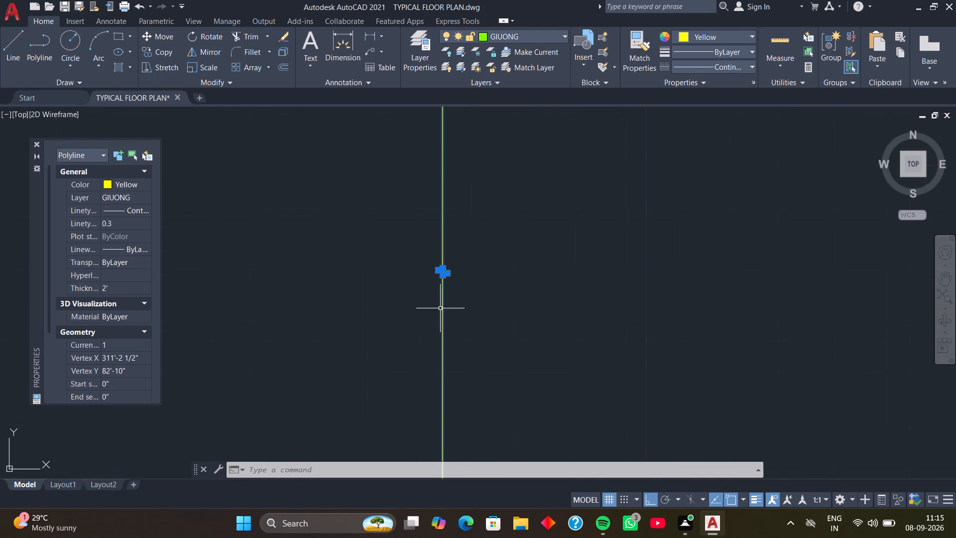
scroll(436, 283, up, 3)
middle_drag(423, 220, 416, 316)
middle_drag(414, 265, 404, 304)
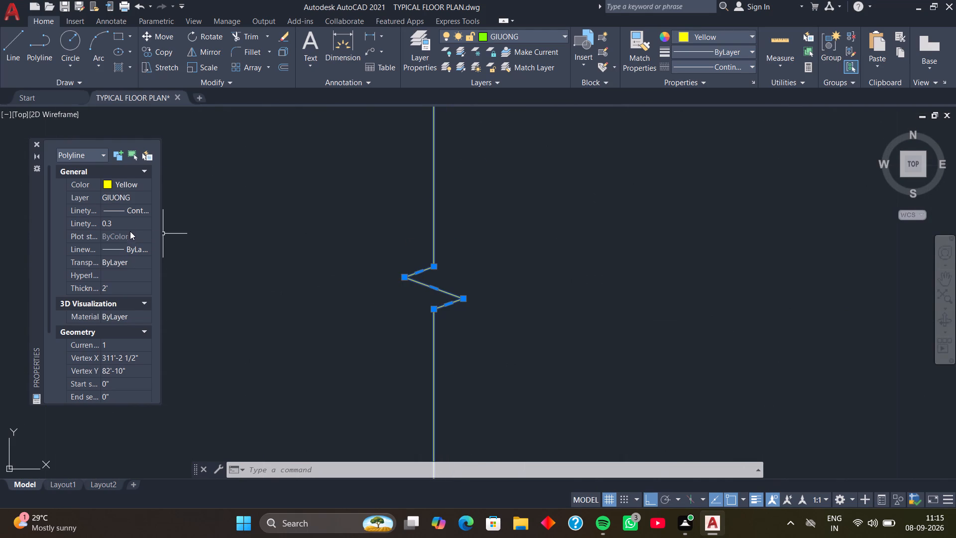
scroll(130, 226, up, 2)
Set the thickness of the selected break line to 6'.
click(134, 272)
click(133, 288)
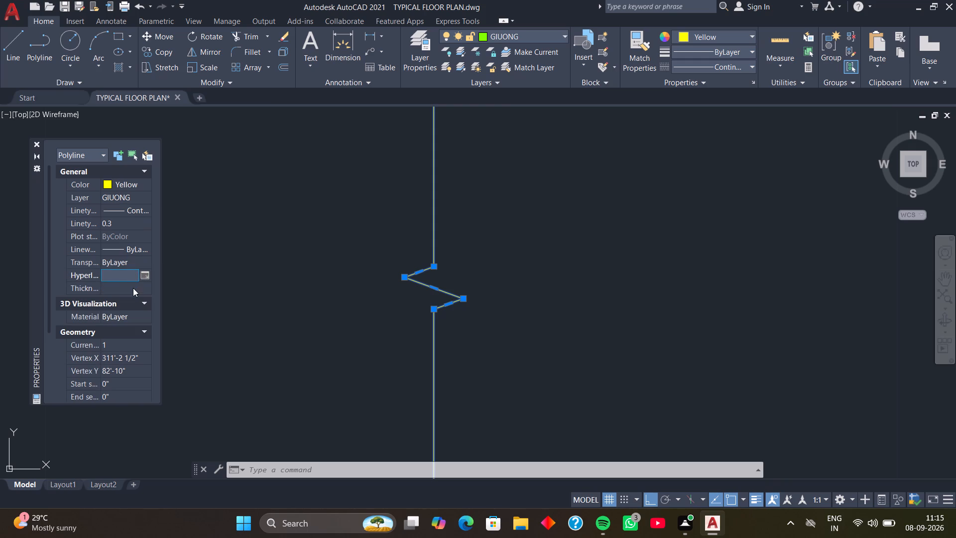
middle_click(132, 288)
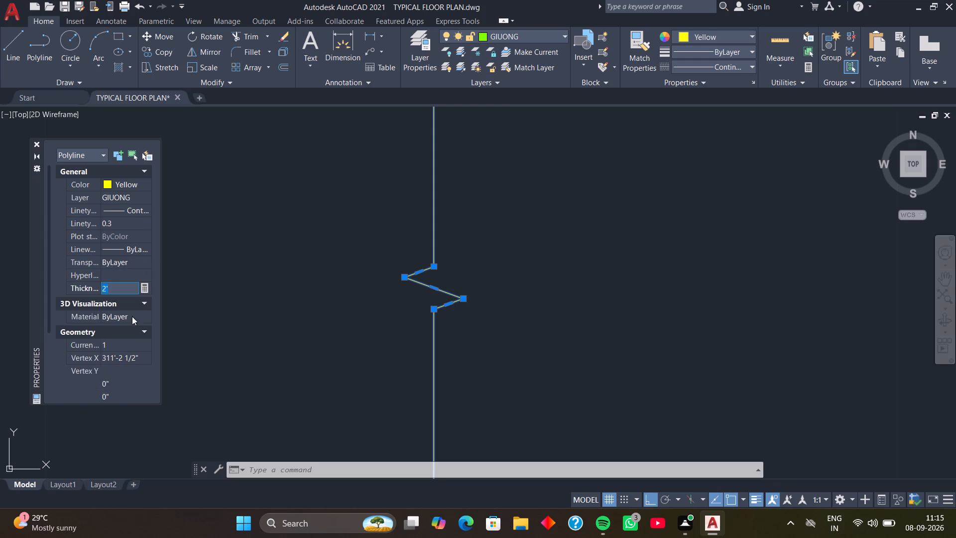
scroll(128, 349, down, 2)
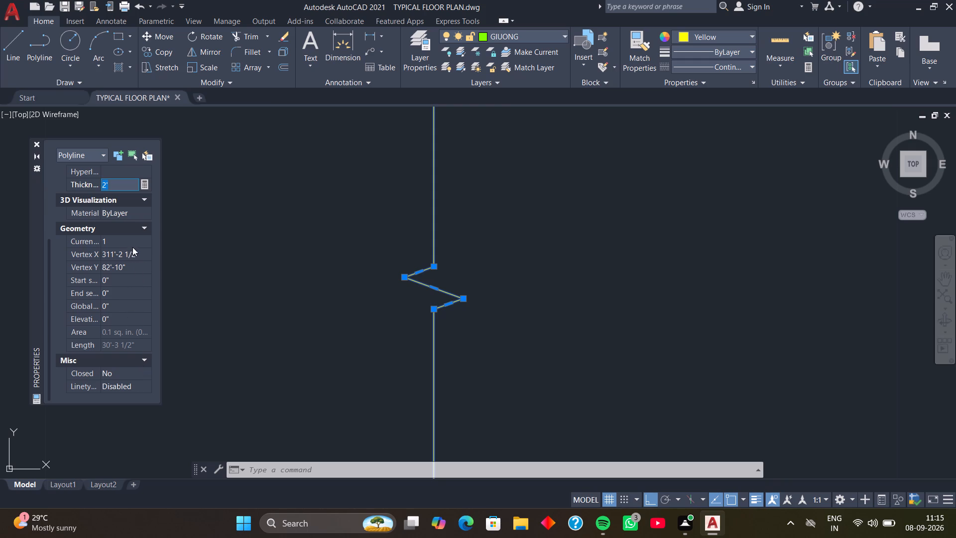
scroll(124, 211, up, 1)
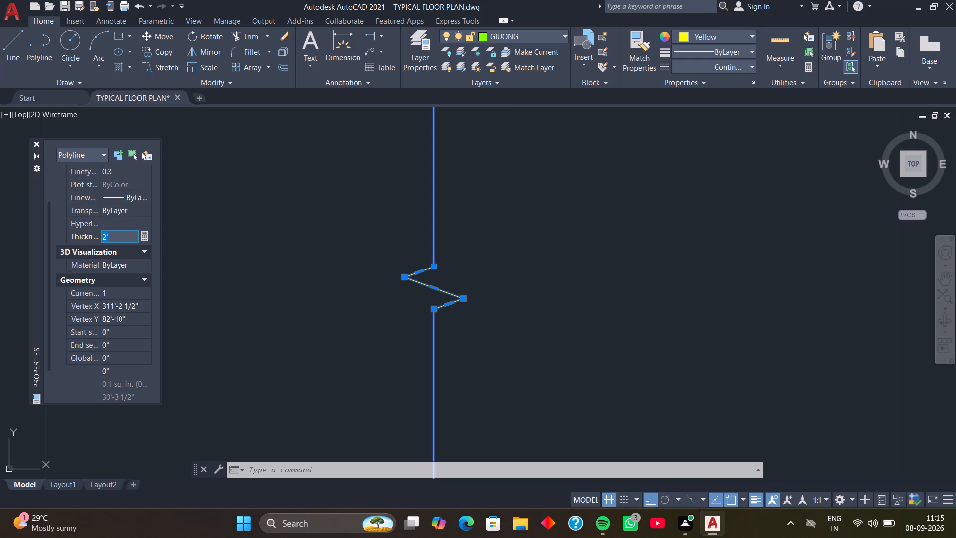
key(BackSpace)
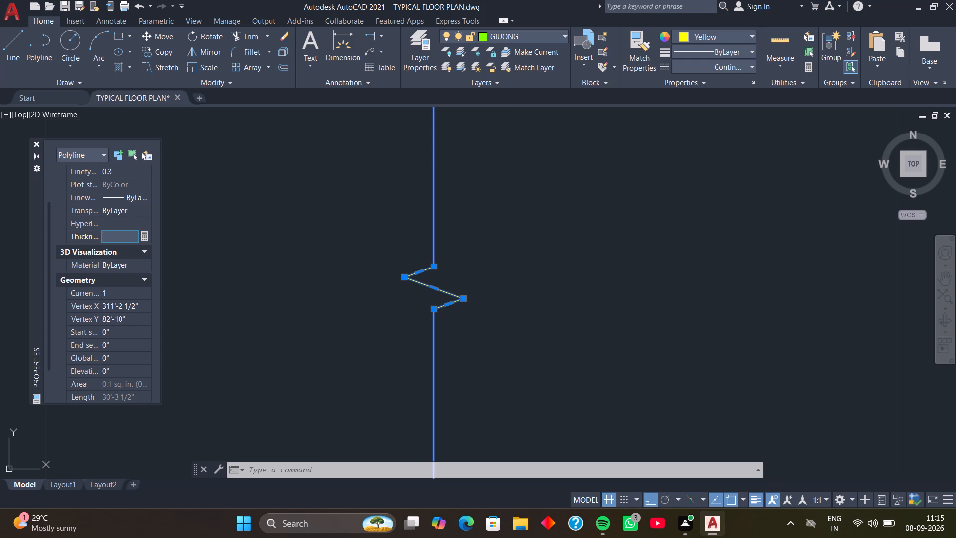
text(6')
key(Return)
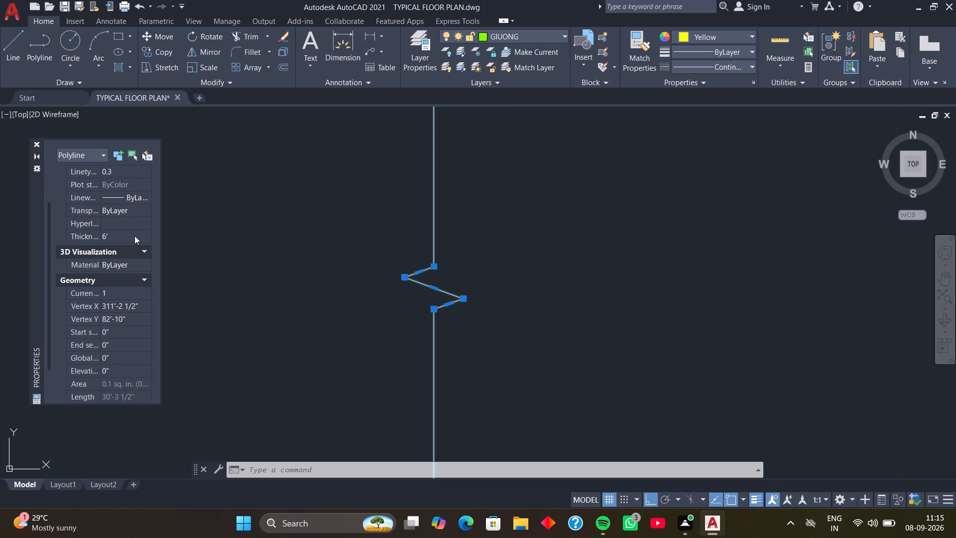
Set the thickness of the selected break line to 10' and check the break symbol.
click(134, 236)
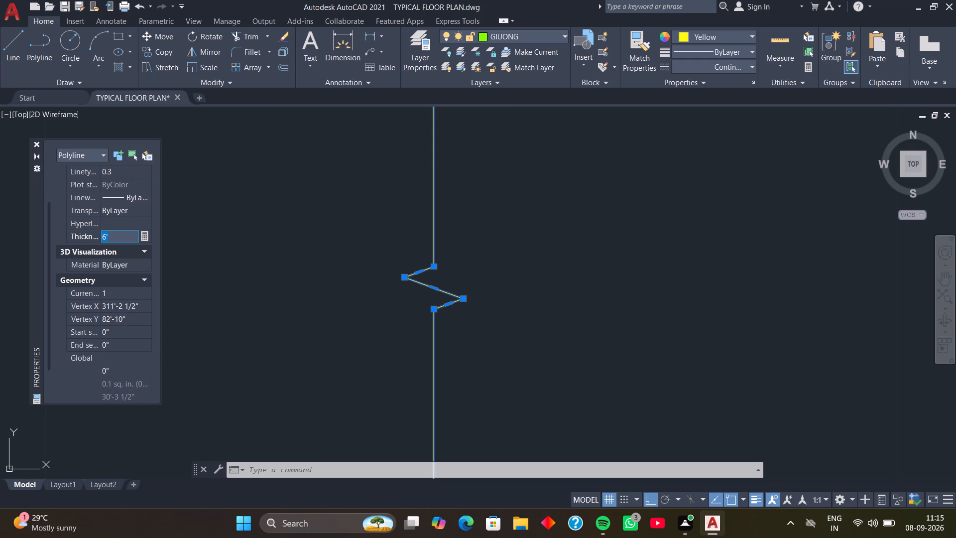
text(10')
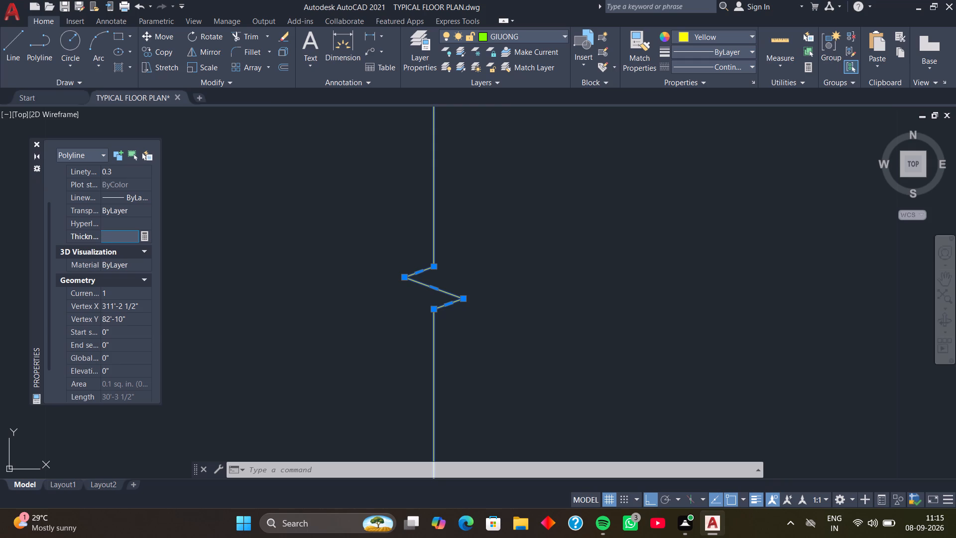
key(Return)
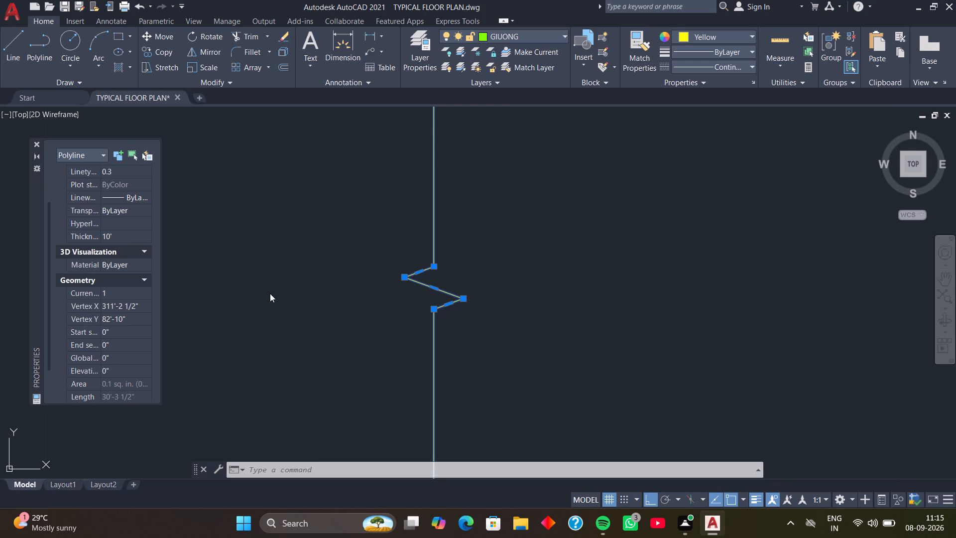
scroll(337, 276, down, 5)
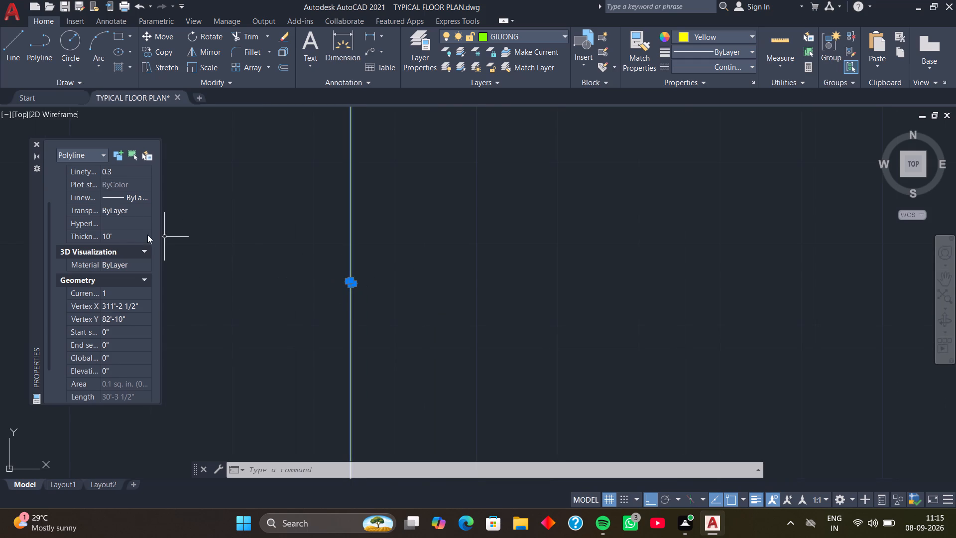
Set the thickness of the selected break line to 20' and check how the break symbol looks.
click(124, 235)
text(20')
key(Return)
scroll(299, 253, down, 5)
middle_drag(288, 240, 297, 301)
scroll(308, 236, up, 4)
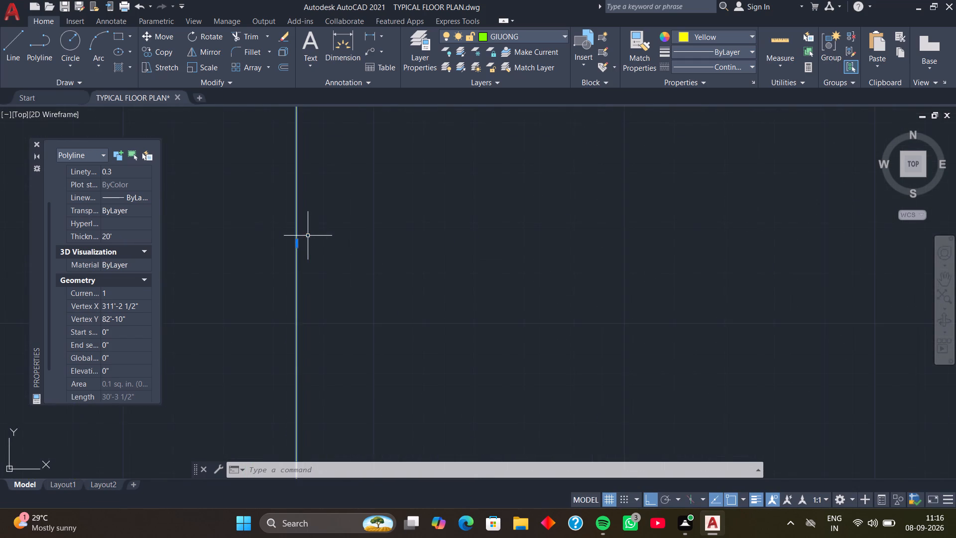
scroll(308, 236, down, 3)
middle_drag(312, 350, 338, 283)
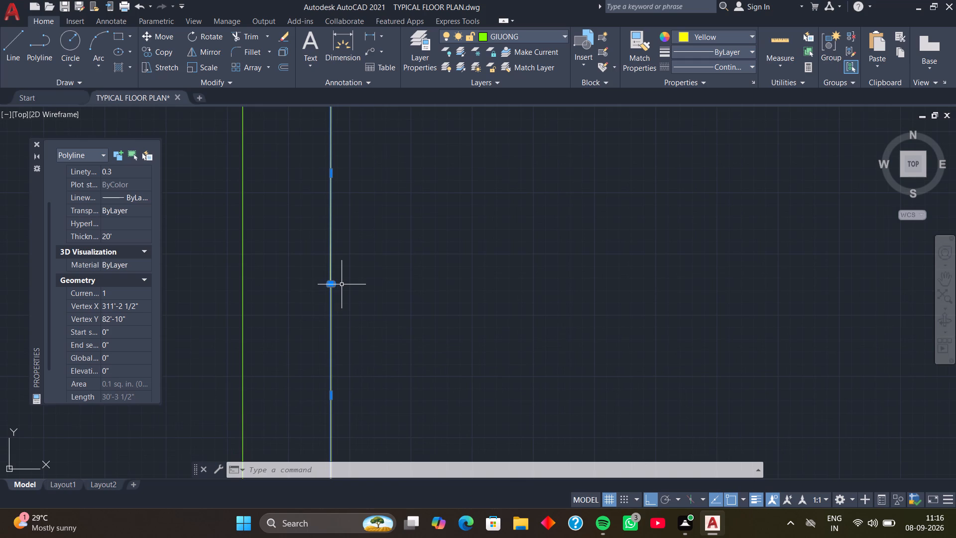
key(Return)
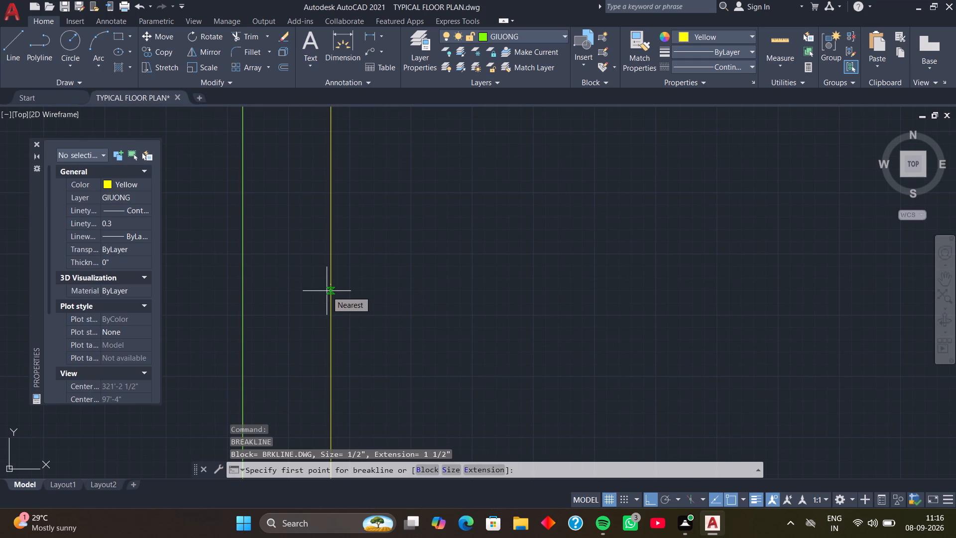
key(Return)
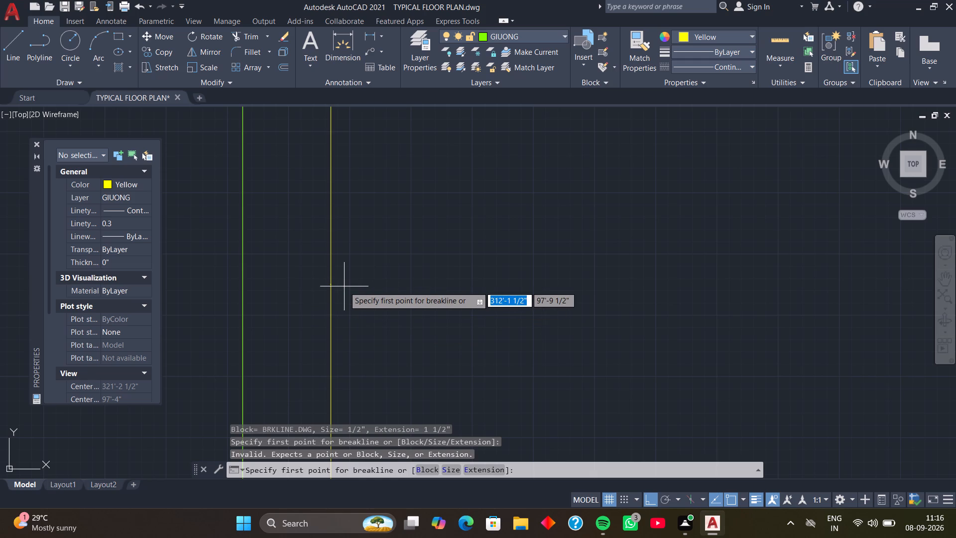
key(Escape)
Erase the break line with its break symbol that joins the right-hand ends of the two extension lines.
click(366, 232)
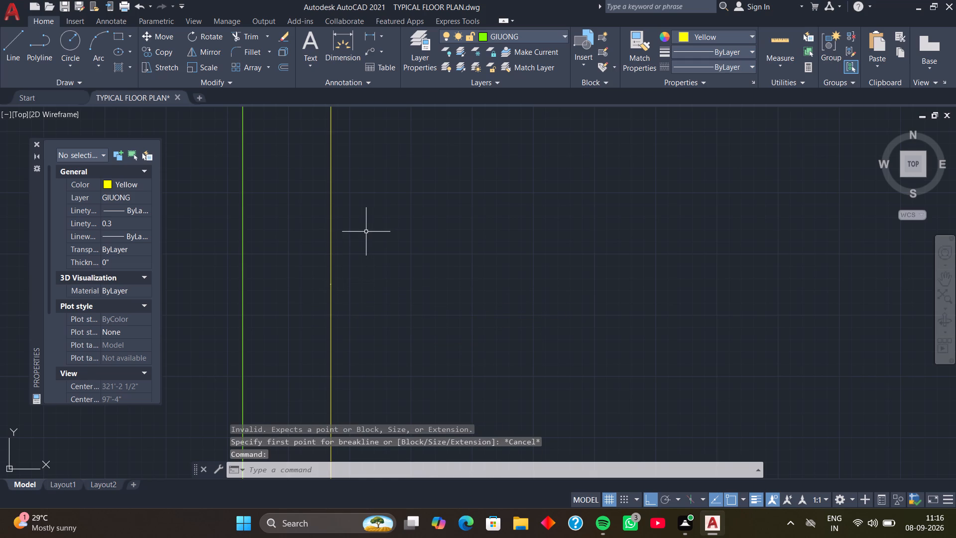
click(303, 298)
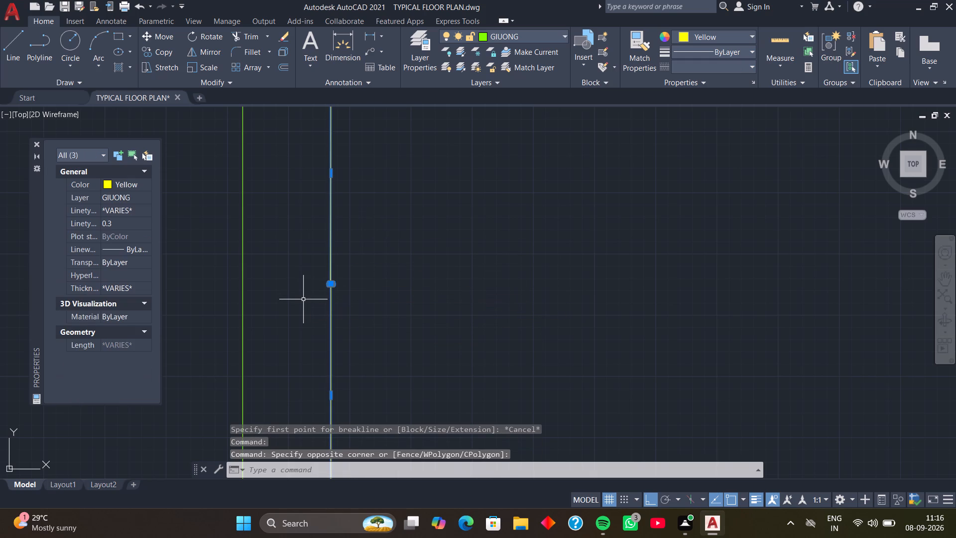
key(Delete)
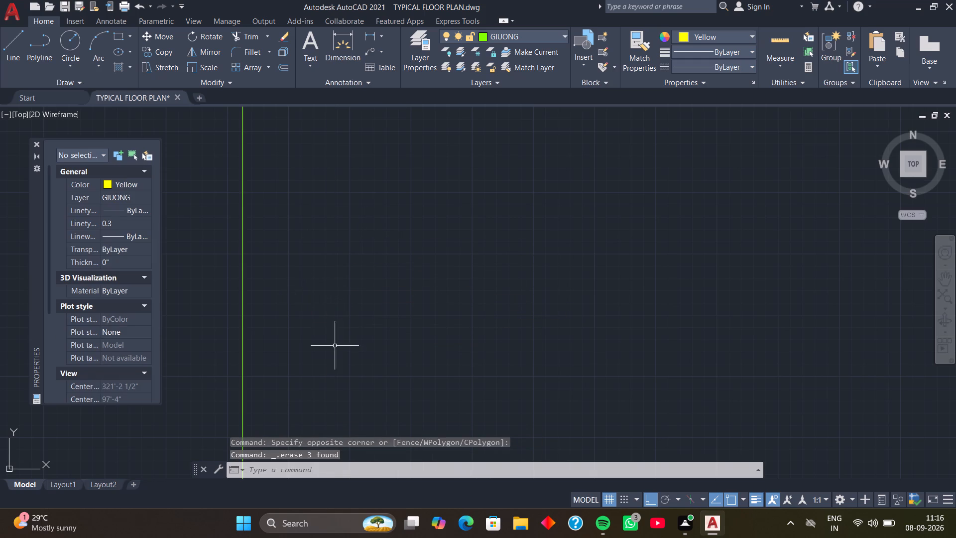
Draw a 10' line outward from the left end of the upper horizontal extension line below the plot.
scroll(372, 215, down, 3)
middle_drag(321, 247, 572, 286)
middle_drag(419, 269, 456, 266)
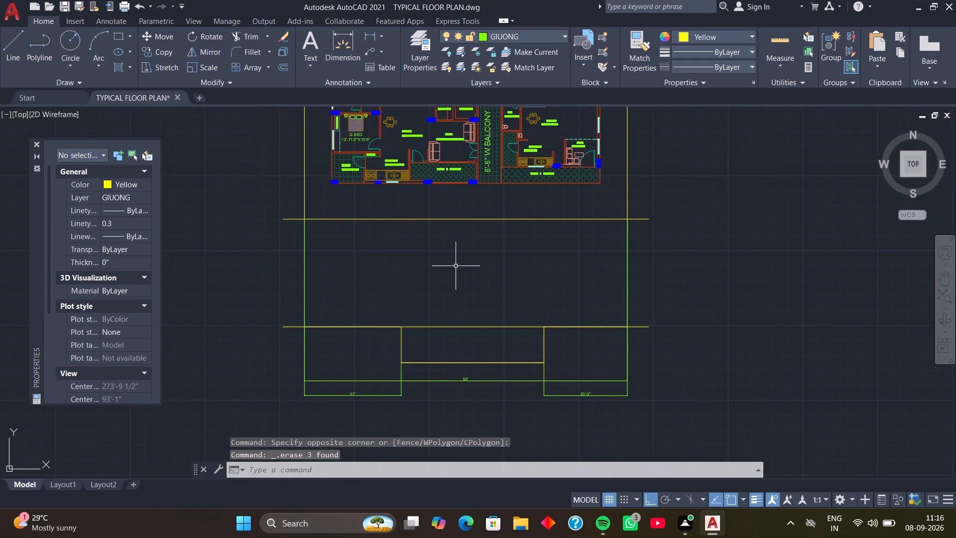
middle_drag(399, 253, 501, 257)
middle_drag(448, 255, 485, 255)
scroll(430, 236, up, 2)
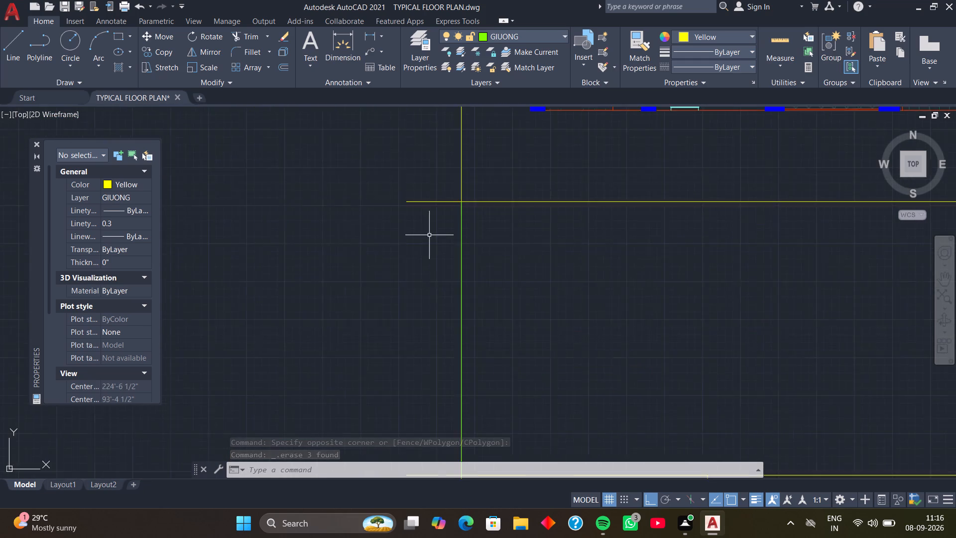
scroll(429, 235, up, 1)
middle_drag(422, 223, 424, 263)
scroll(425, 261, down, 1)
middle_drag(421, 262, 431, 293)
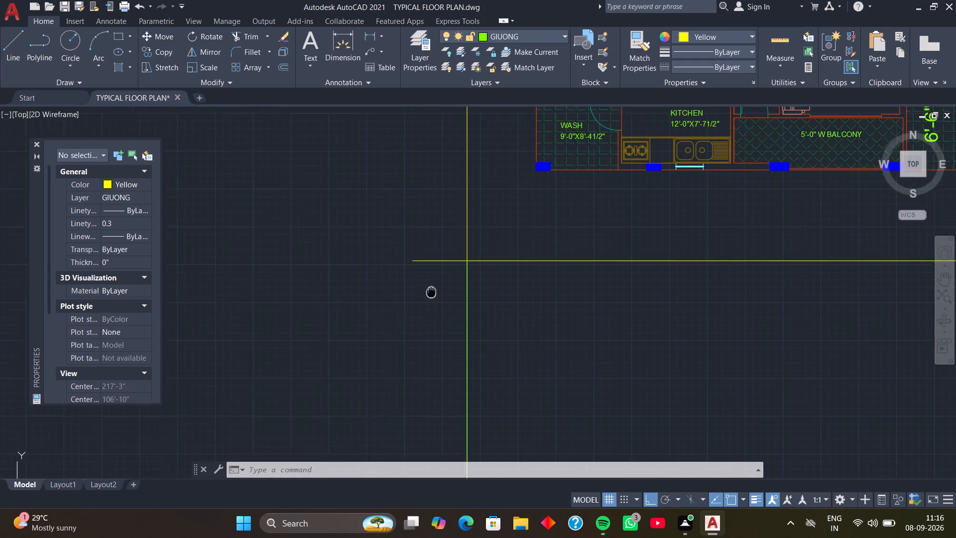
middle_drag(431, 293, 432, 294)
text(l)
key(space)
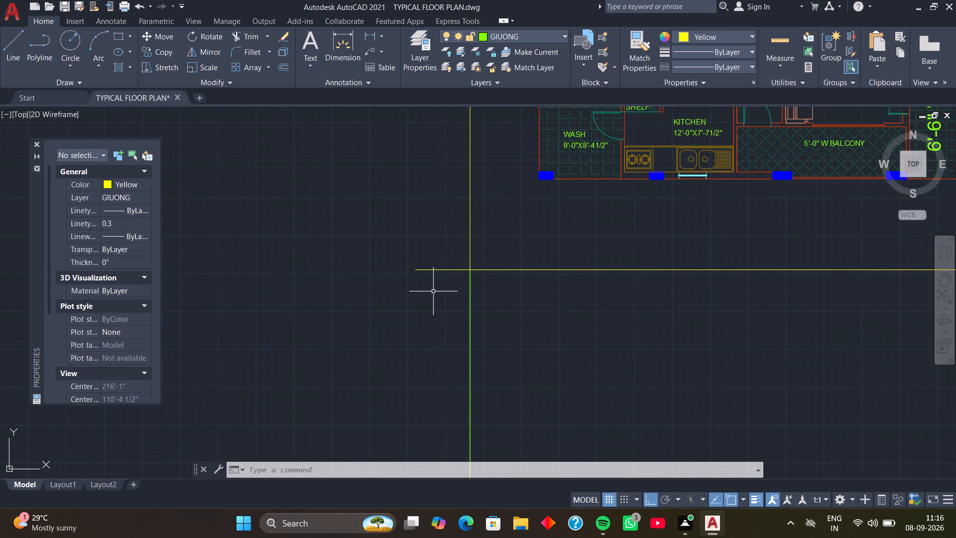
click(414, 269)
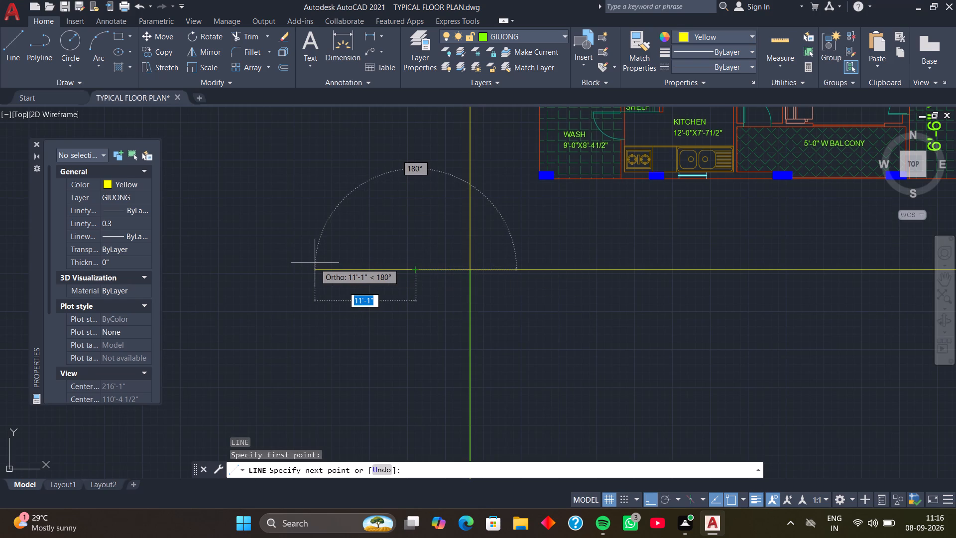
text(10')
key(Return)
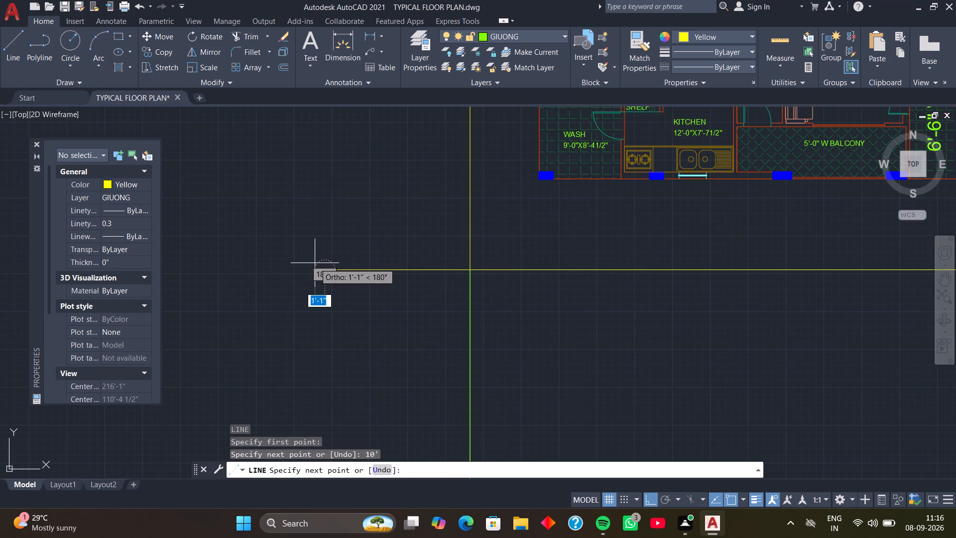
key(Return)
Draw a 10' line outward from the left end of the lower horizontal extension line.
scroll(425, 322, down, 3)
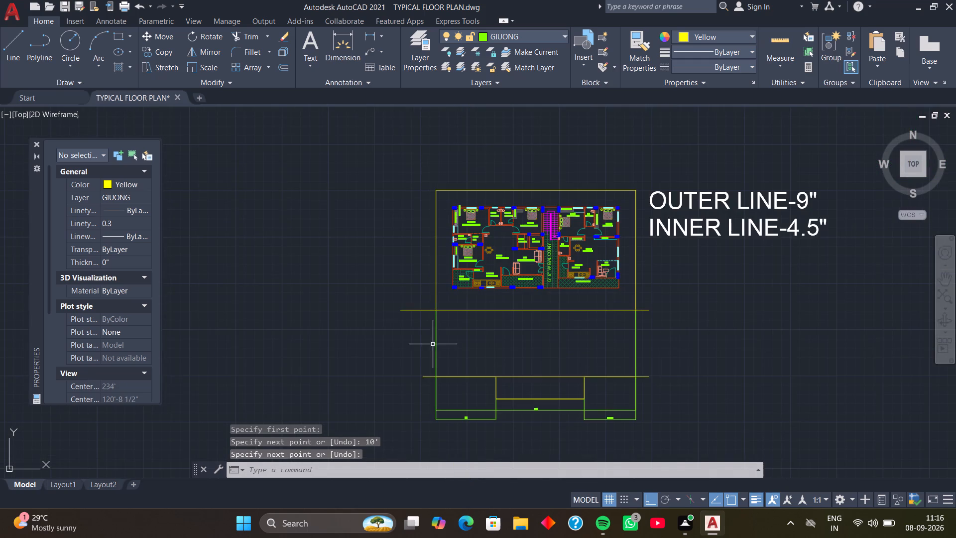
middle_drag(433, 345, 440, 292)
middle_drag(431, 311, 431, 289)
scroll(432, 299, up, 3)
middle_drag(437, 312, 437, 298)
scroll(437, 312, up, 3)
middle_drag(395, 293, 425, 316)
scroll(419, 318, up, 1)
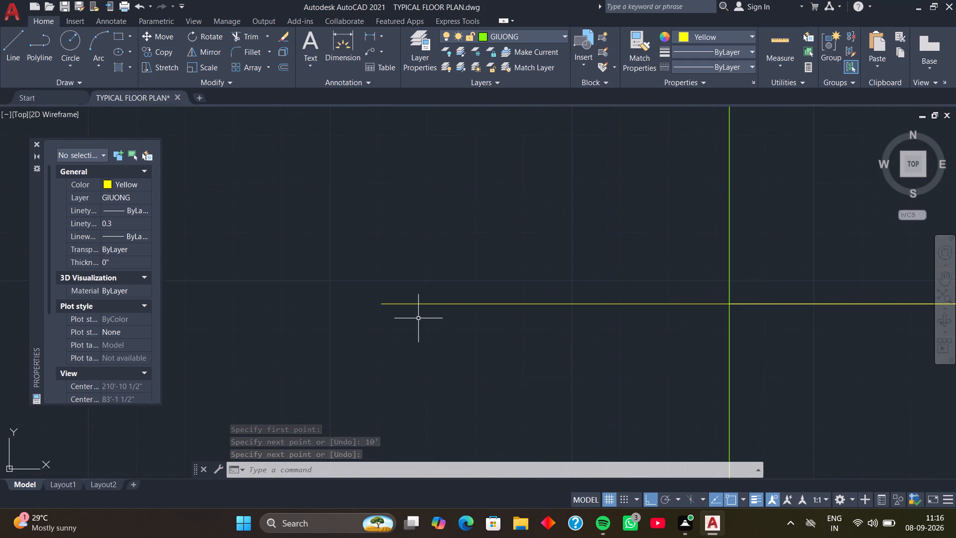
key(Return)
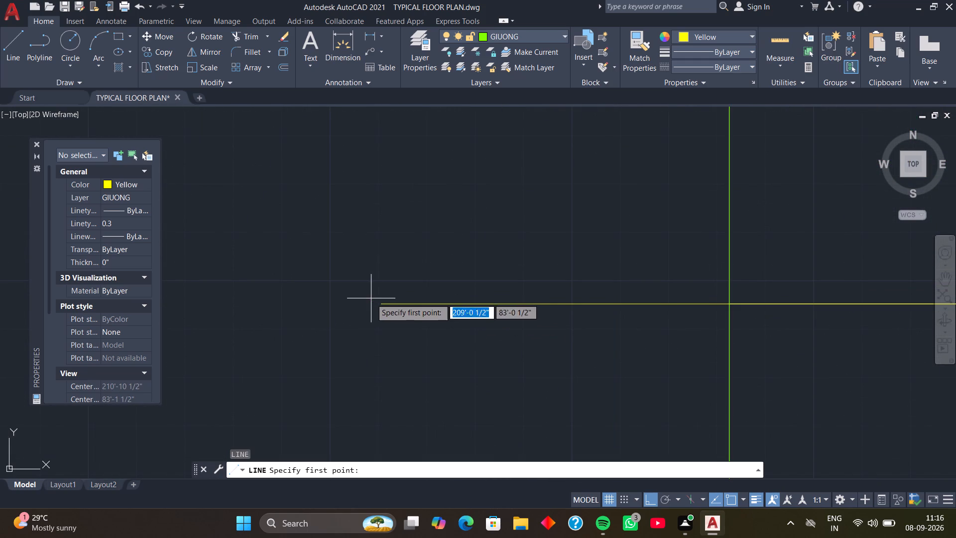
click(383, 305)
scroll(281, 296, down, 1)
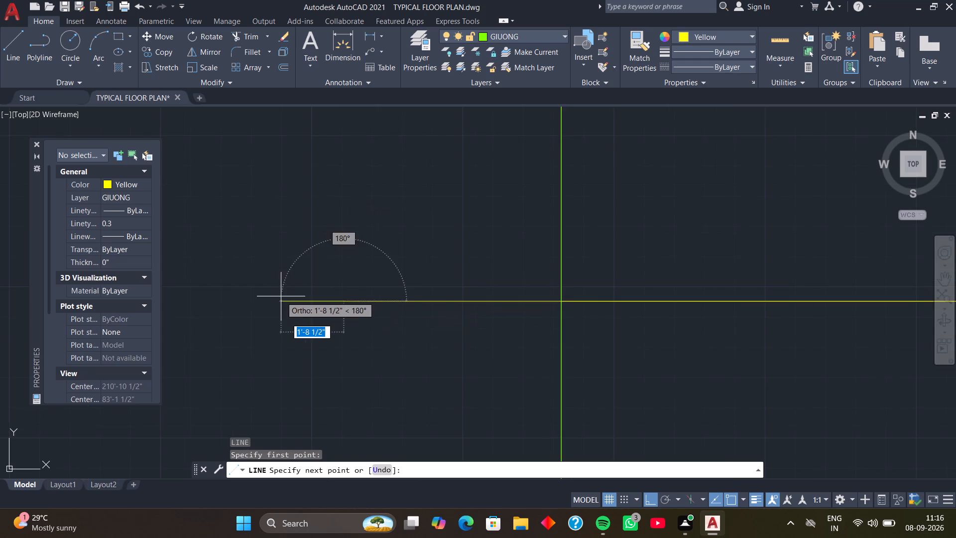
middle_drag(286, 296, 479, 302)
scroll(300, 296, down, 1)
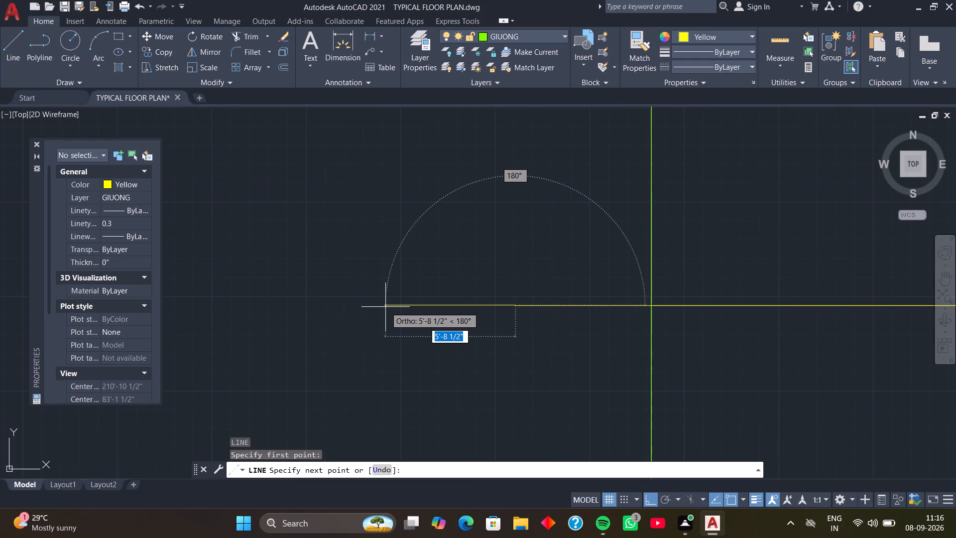
text(10')
key(Return)
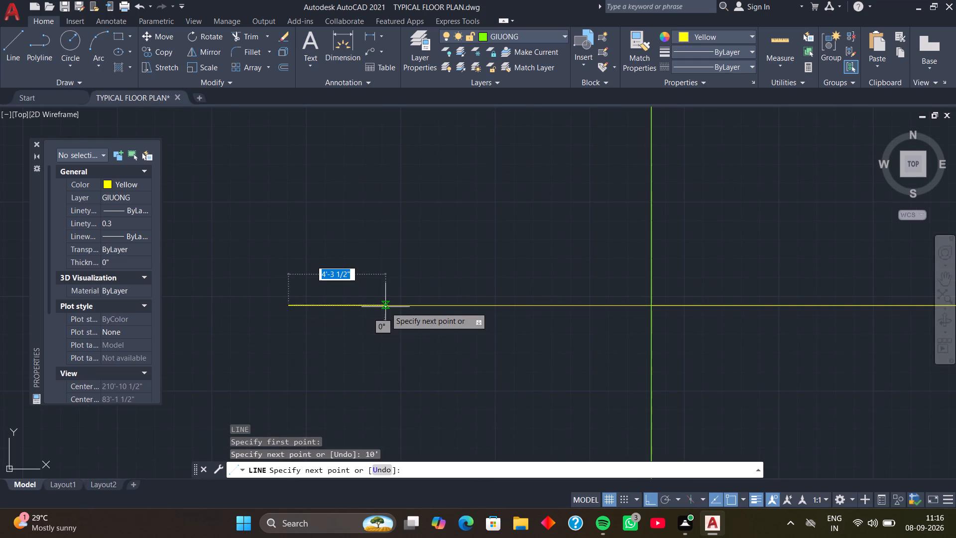
key(Return)
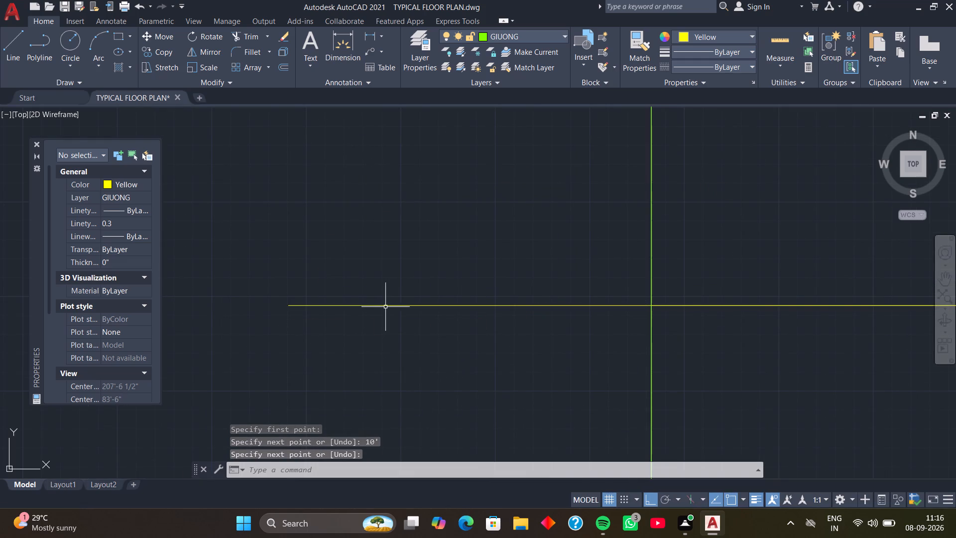
Draw a 10' line outward from the right end of the upper horizontal extension line.
scroll(526, 340, down, 3)
scroll(599, 321, down, 1)
middle_drag(603, 308, 355, 323)
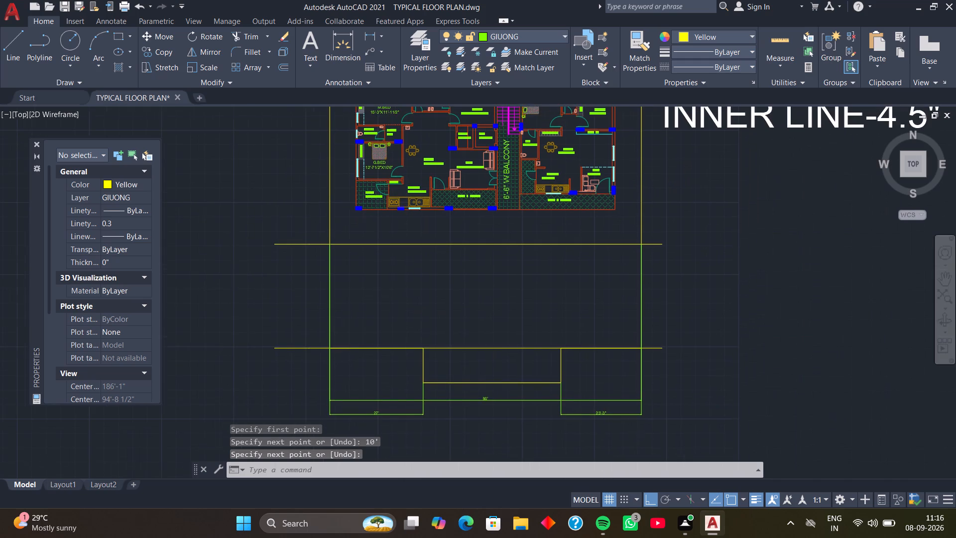
middle_drag(613, 266, 540, 307)
scroll(616, 286, up, 3)
middle_drag(533, 315, 535, 314)
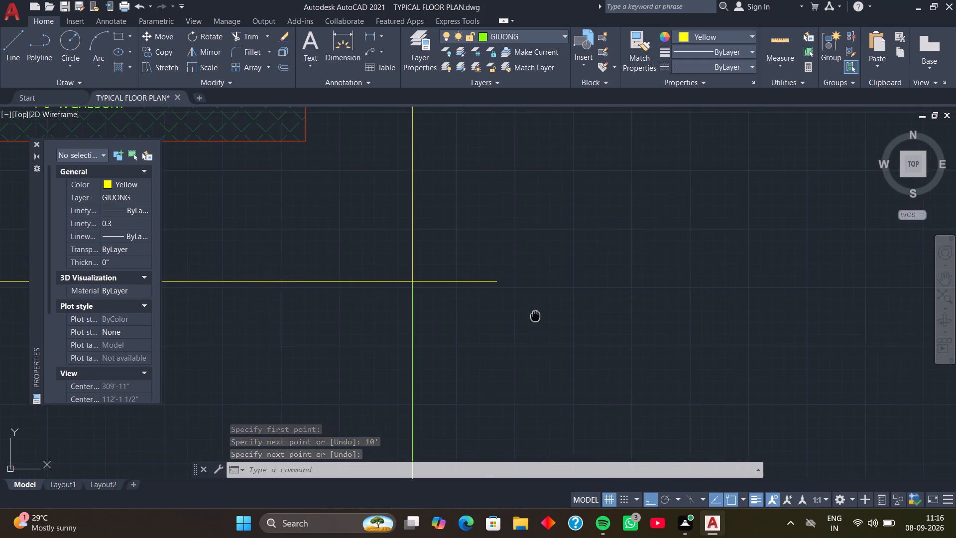
middle_drag(535, 314, 575, 313)
key(Return)
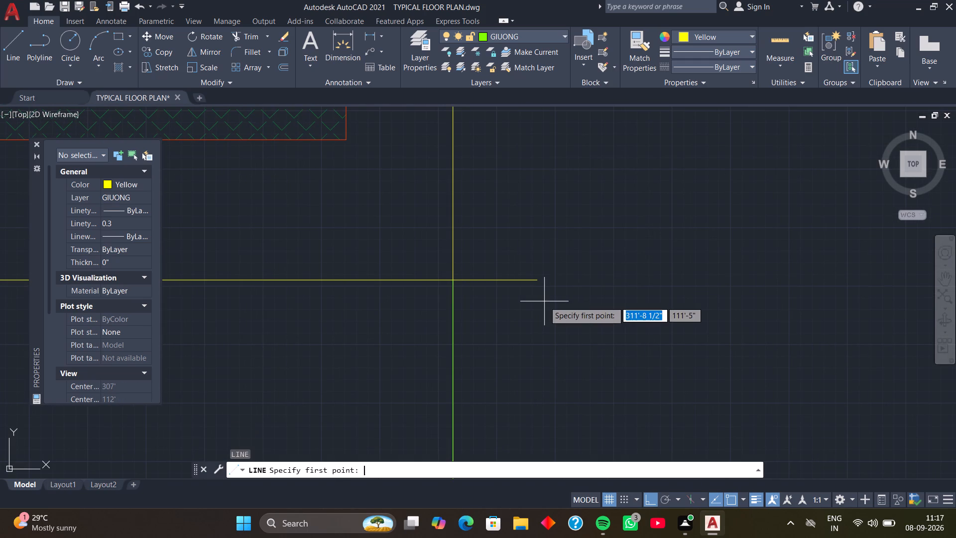
click(537, 280)
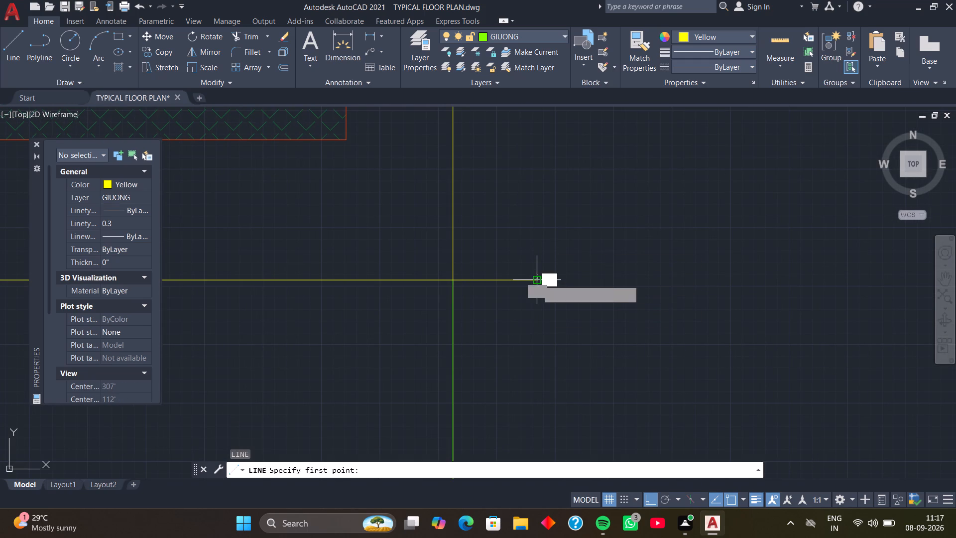
text(10')
key(Return)
key(Return)
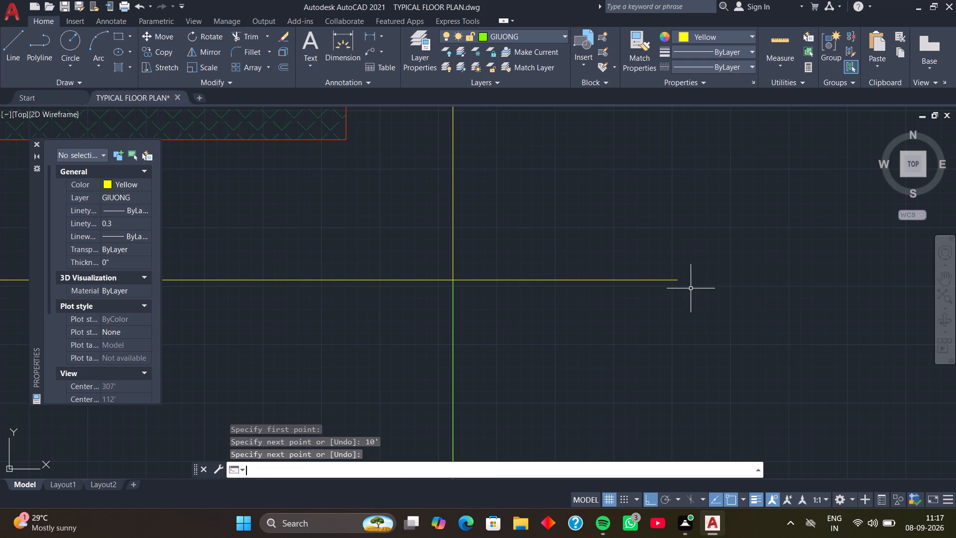
Draw a 10' line outward from the right end of the lower horizontal extension line.
scroll(675, 298, down, 3)
middle_drag(659, 342, 663, 273)
scroll(643, 309, up, 2)
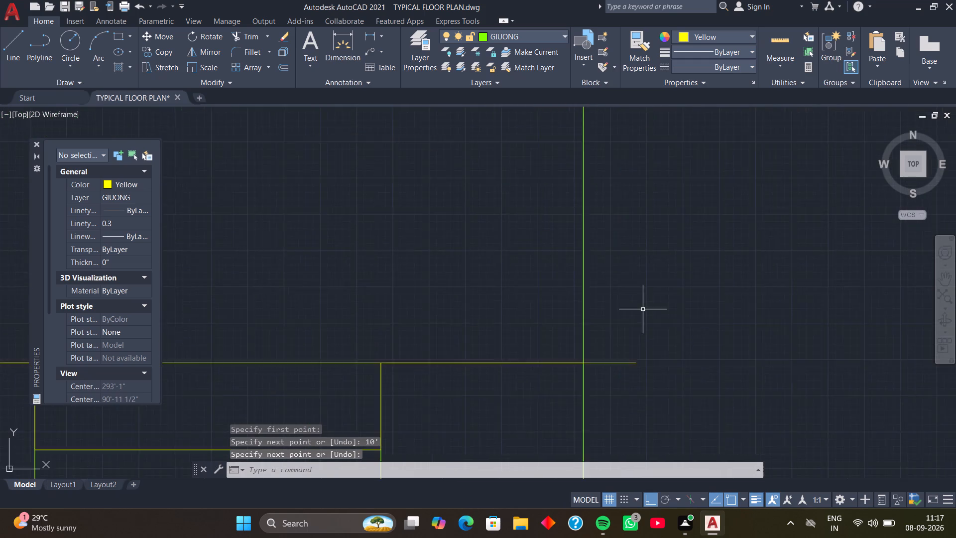
scroll(643, 309, up, 1)
middle_drag(641, 322, 628, 278)
key(Return)
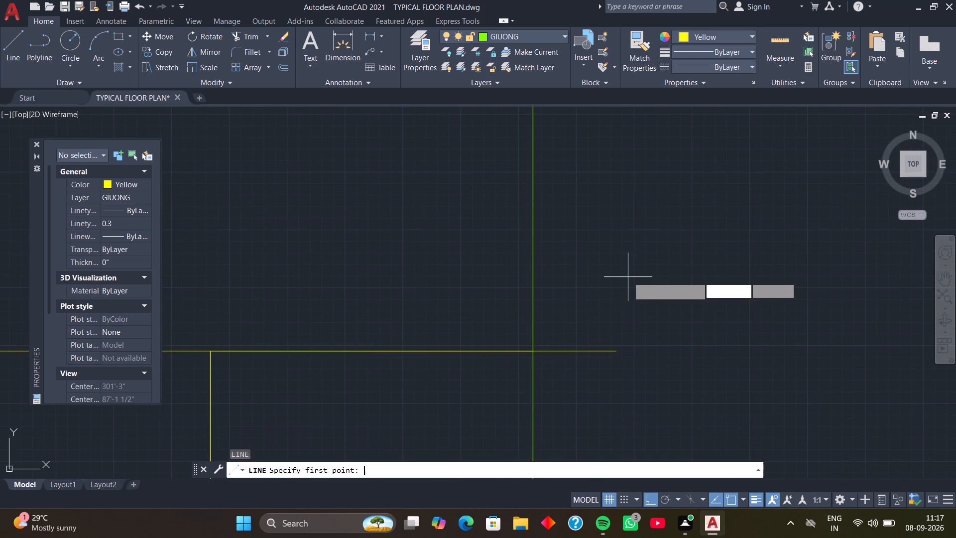
click(613, 351)
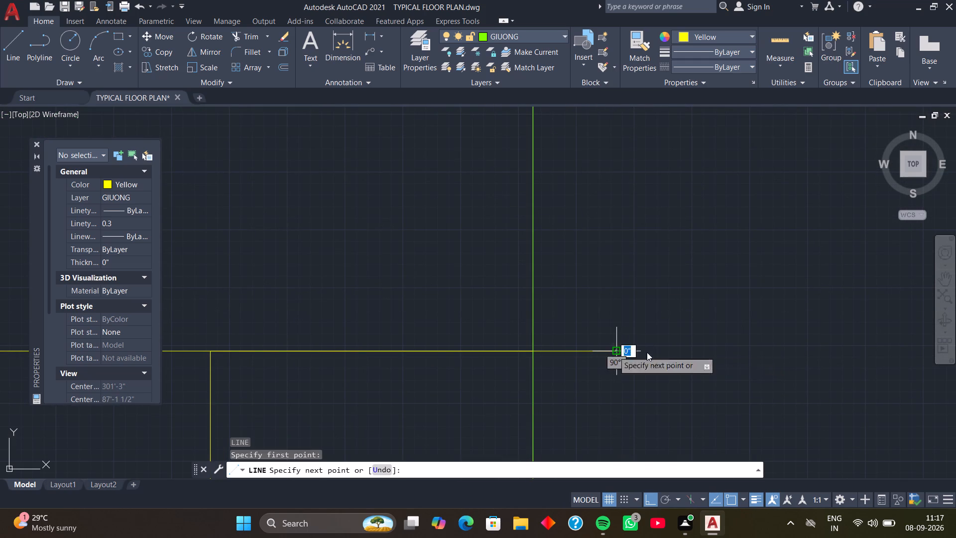
text(10)
key(apostrophe)
key(Return)
key(Return)
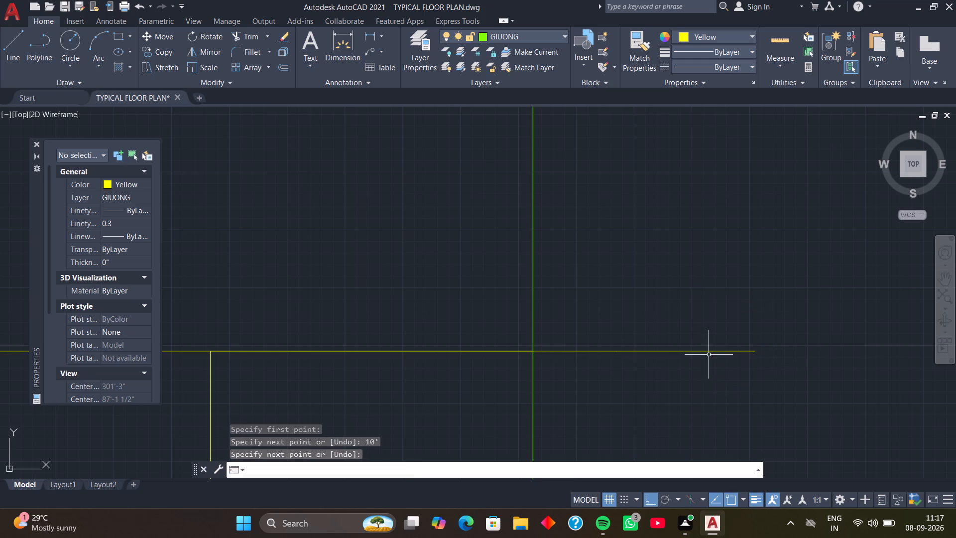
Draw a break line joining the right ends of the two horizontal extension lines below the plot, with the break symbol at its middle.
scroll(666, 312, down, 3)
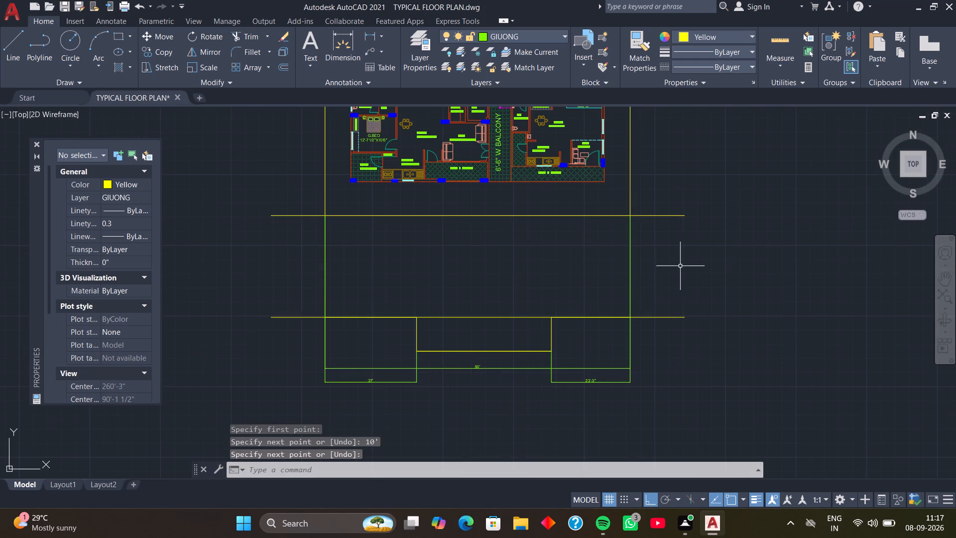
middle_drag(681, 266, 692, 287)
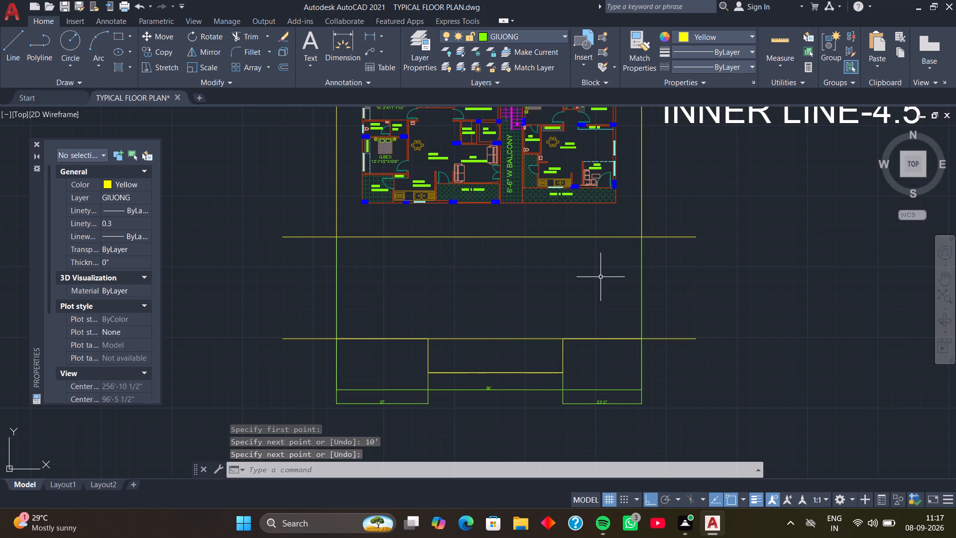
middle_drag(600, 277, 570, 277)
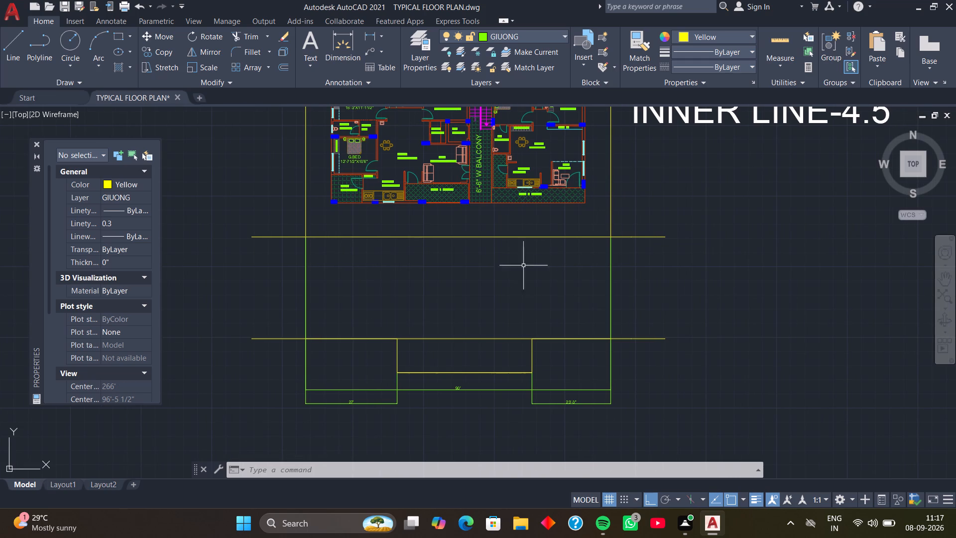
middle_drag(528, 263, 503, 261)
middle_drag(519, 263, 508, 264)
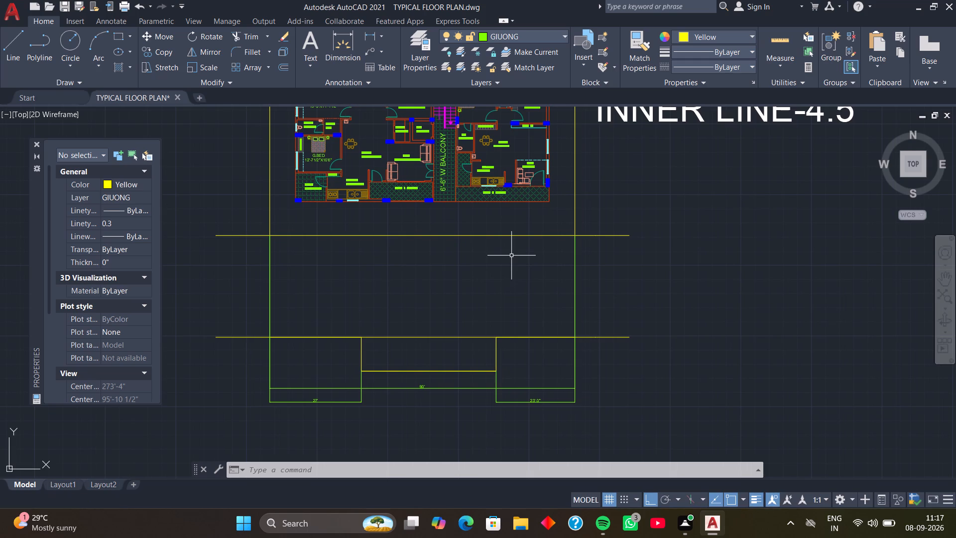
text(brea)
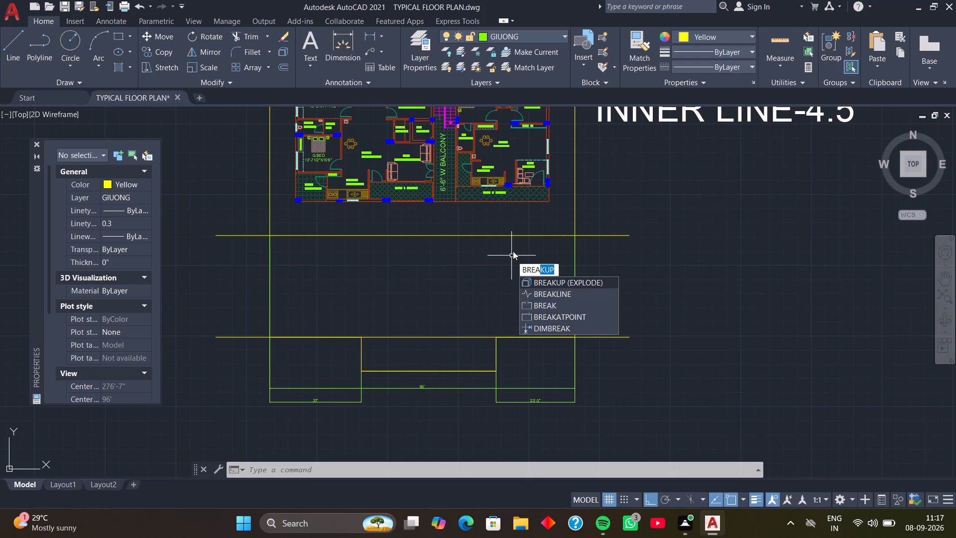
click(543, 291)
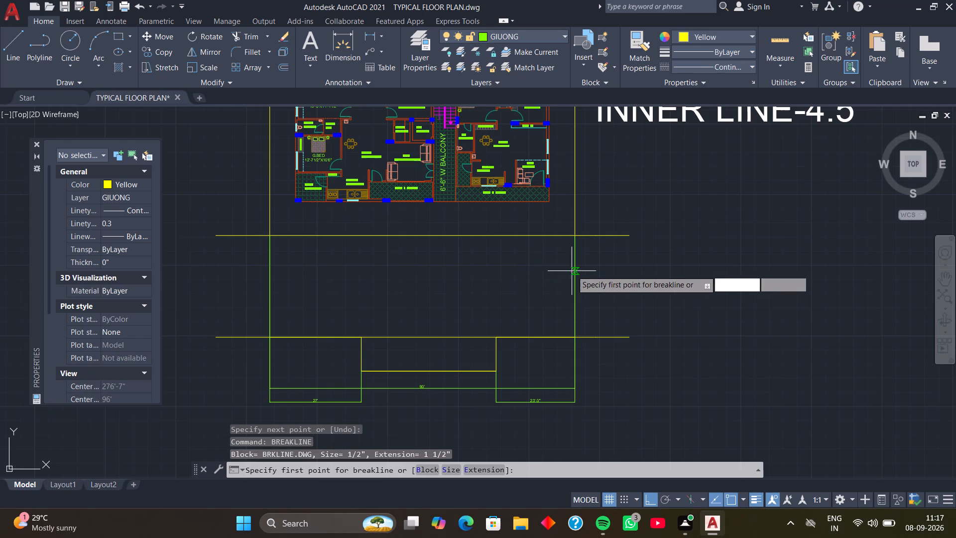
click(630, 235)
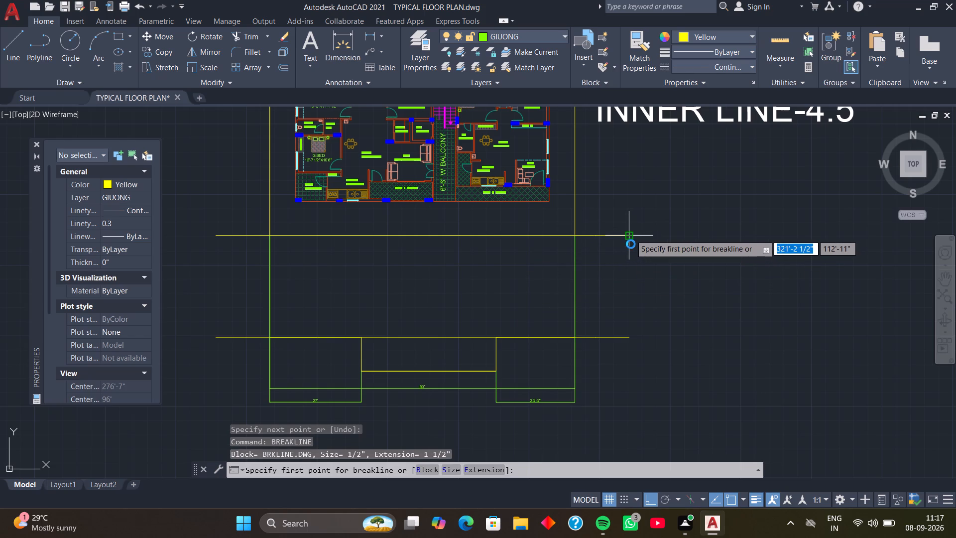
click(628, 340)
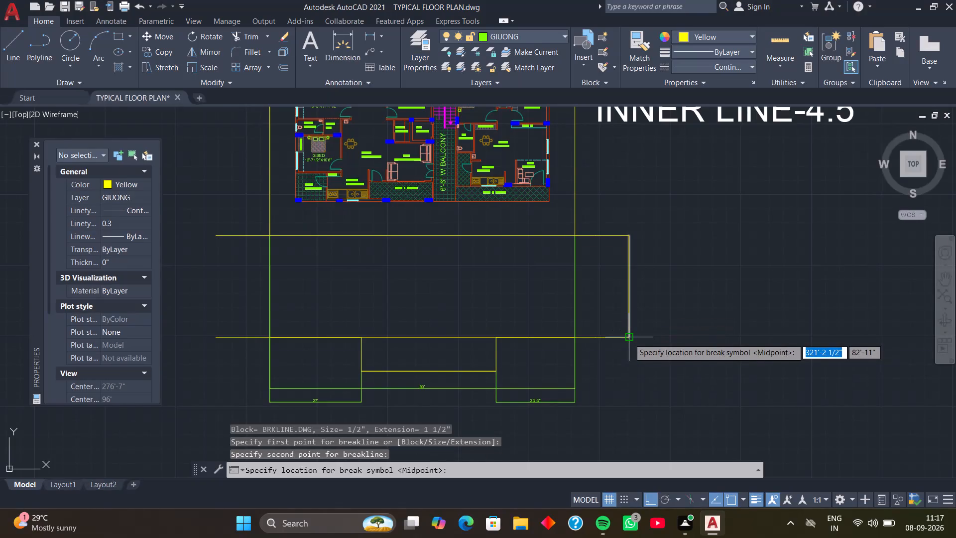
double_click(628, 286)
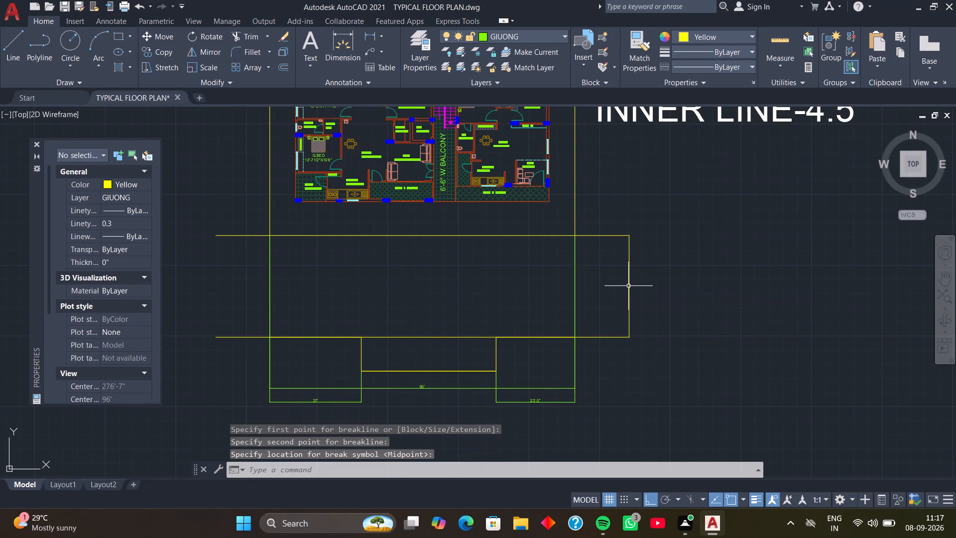
Examine how visible the break symbol on the new break line is, both up close and against the whole floor plan.
scroll(630, 284, up, 8)
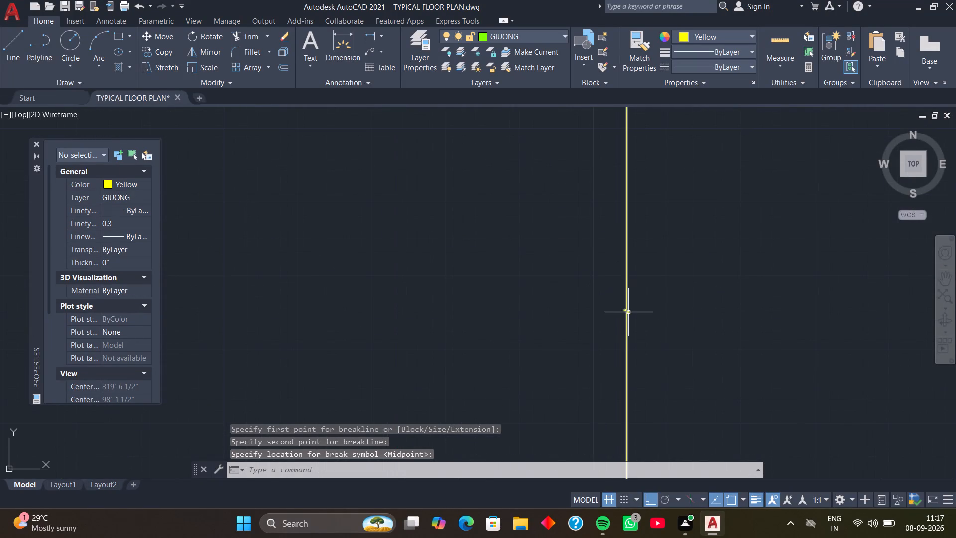
middle_drag(632, 313, 648, 295)
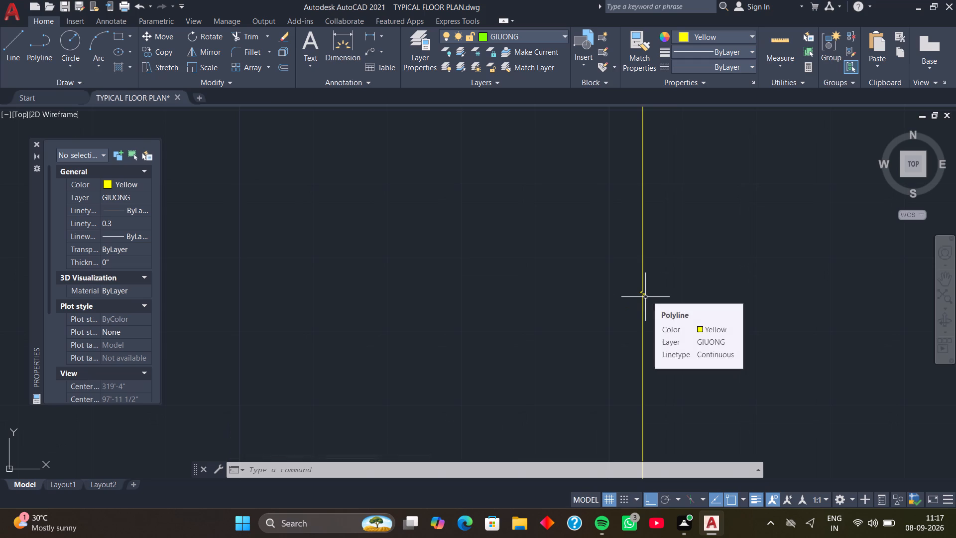
scroll(626, 284, up, 3)
middle_drag(652, 294, 597, 258)
middle_drag(607, 285, 609, 285)
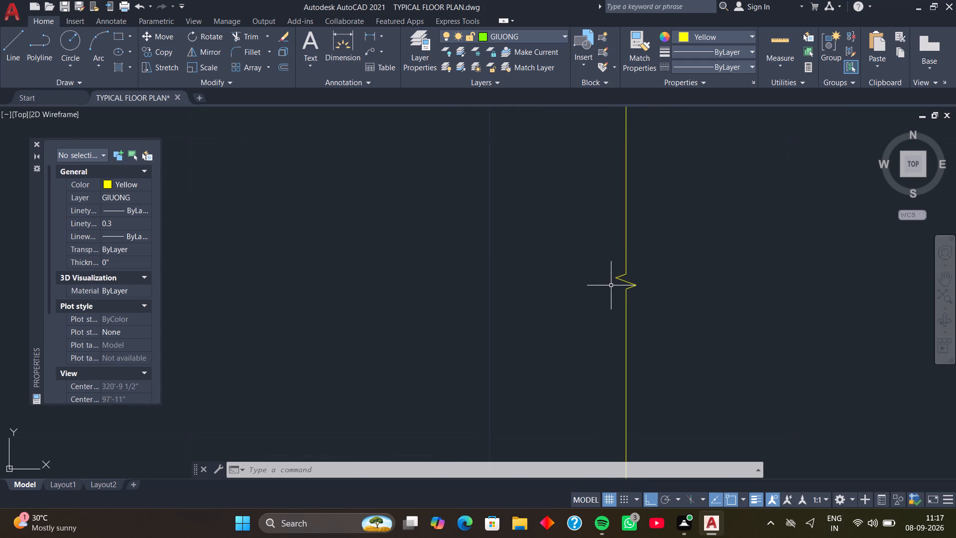
middle_drag(609, 285, 602, 284)
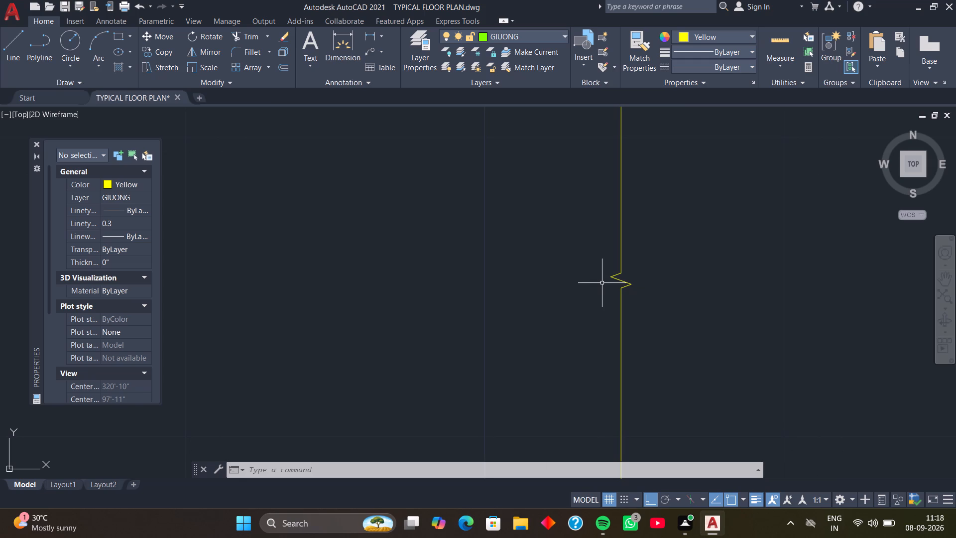
ctrl+scroll(602, 283, down, 16)
scroll(577, 254, right, 1)
scroll(576, 253, up, 9)
ctrl+scroll(565, 244, down, 2)
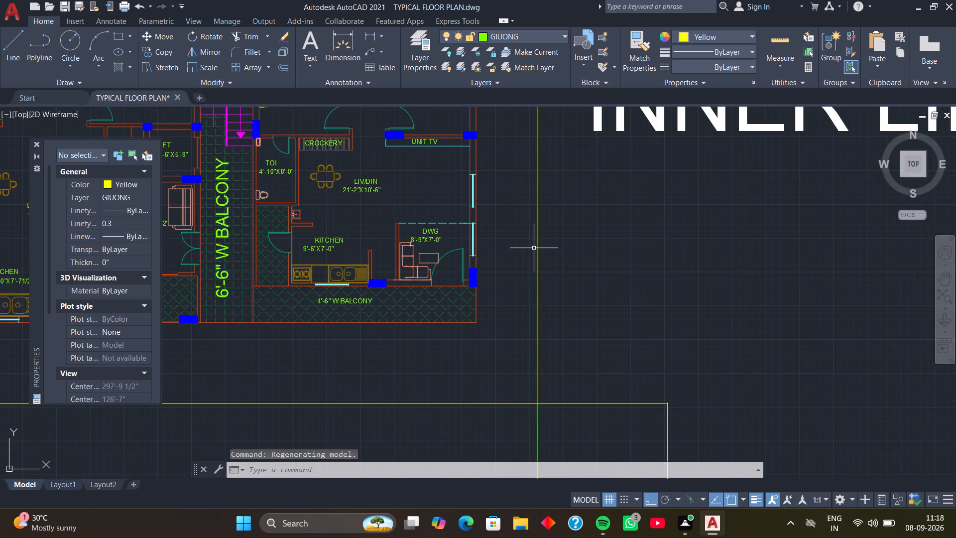
scroll(528, 249, down, 1)
ctrl+scroll(527, 250, down, 2)
ctrl+scroll(526, 253, up, 1)
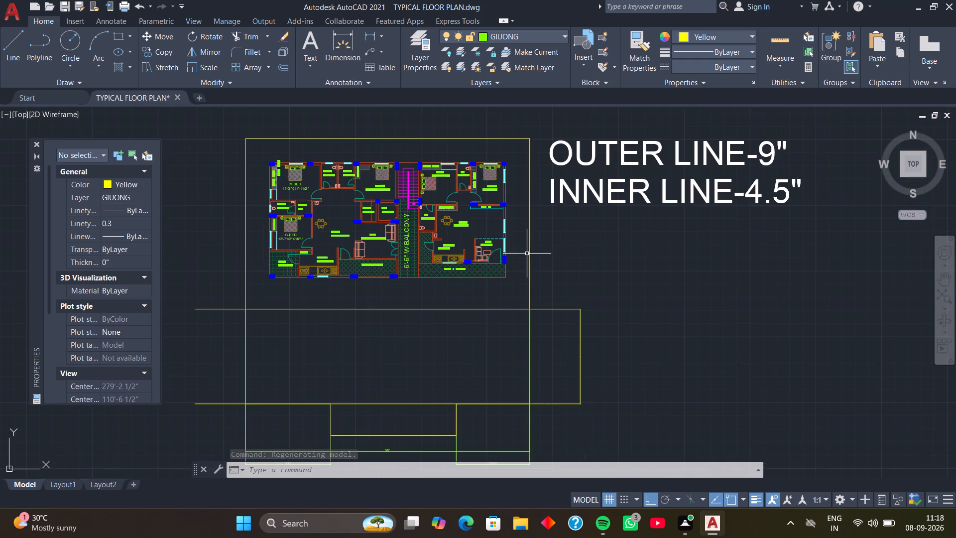
ctrl+scroll(420, 229, up, 1)
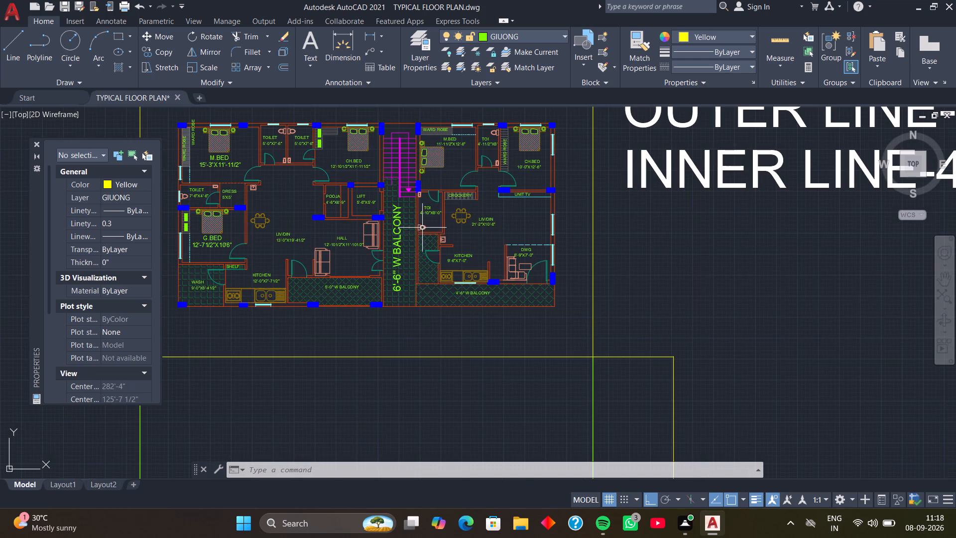
ctrl+scroll(334, 165, up, 2)
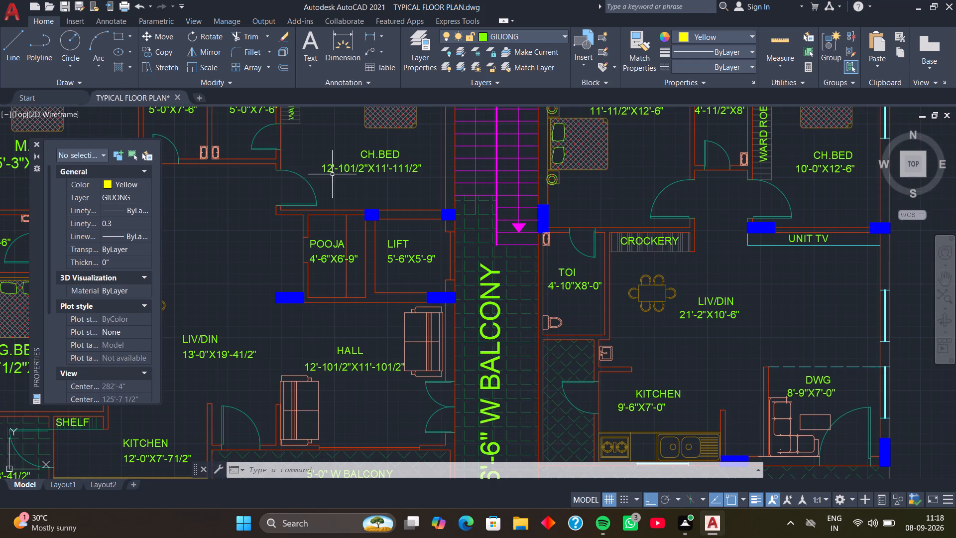
ctrl+scroll(332, 182, down, 3)
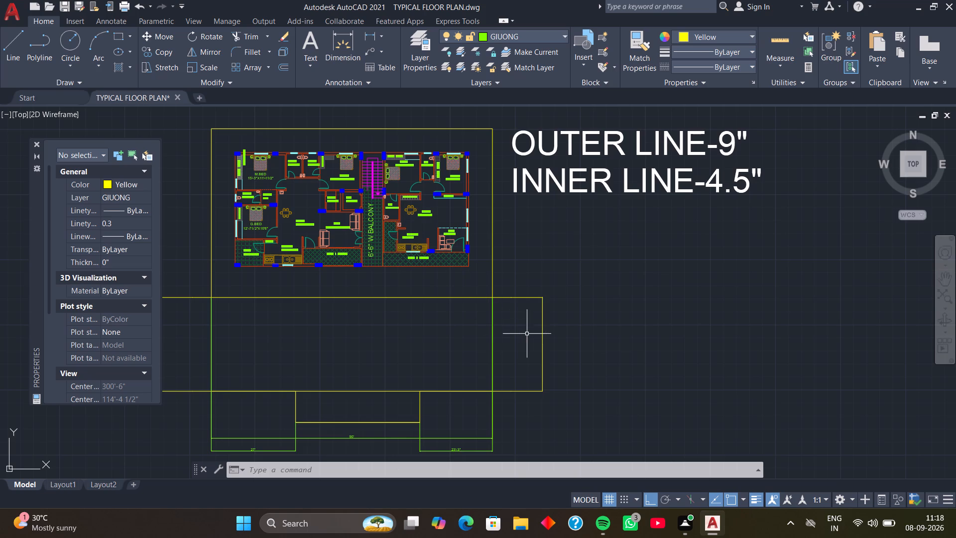
Set the break line symbol size to 10'.
scroll(528, 334, up, 2)
scroll(564, 363, up, 1)
middle_drag(564, 355, 561, 291)
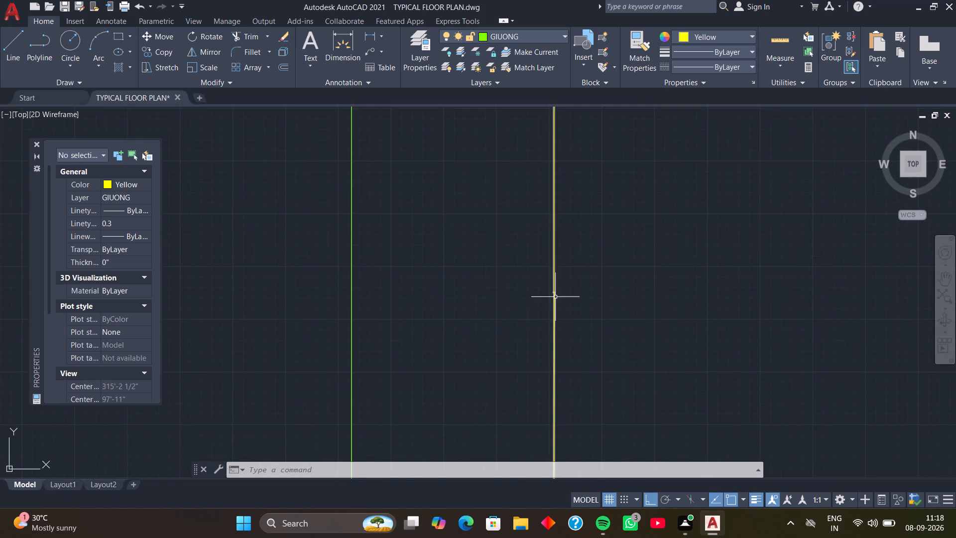
scroll(555, 297, up, 2)
text(br)
key(e)
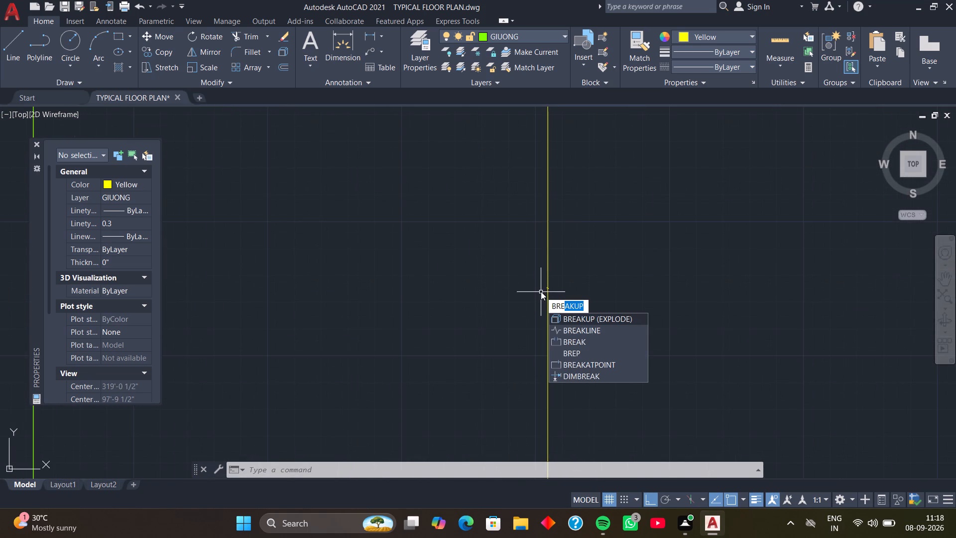
click(593, 329)
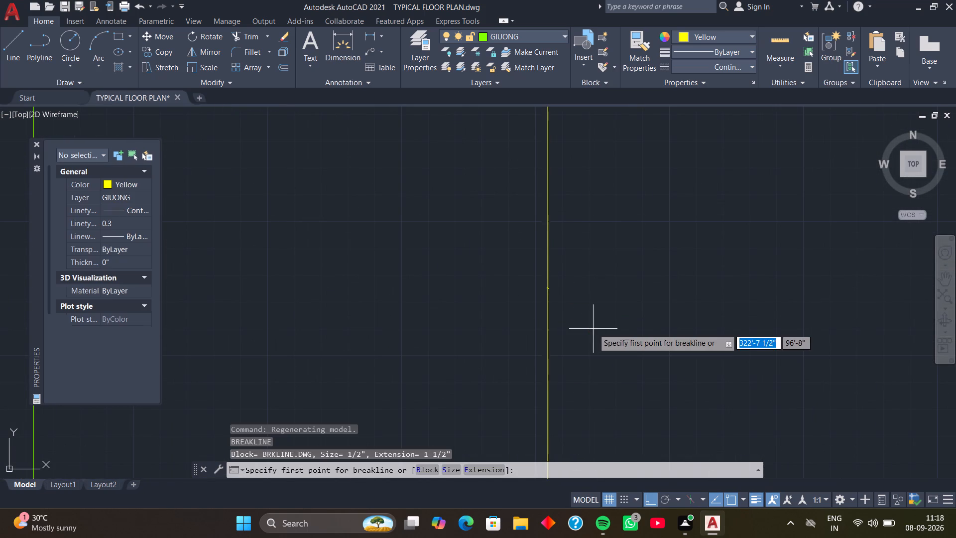
click(458, 468)
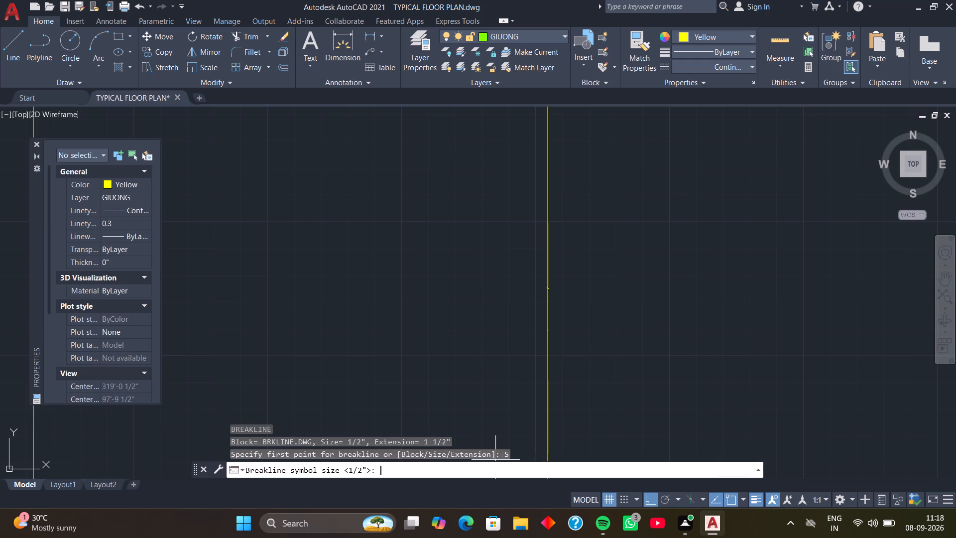
text(10)
key(apostrophe)
key(Return)
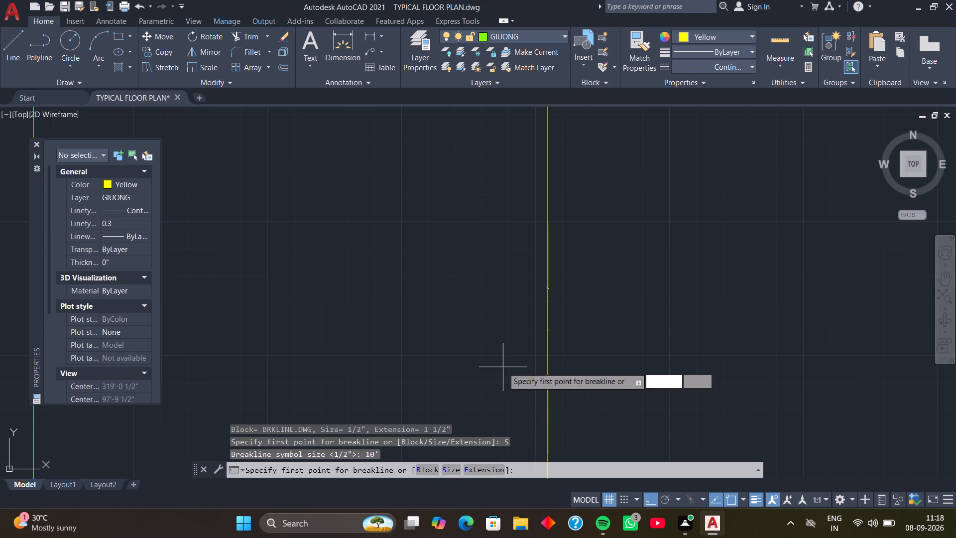
scroll(536, 350, down, 2)
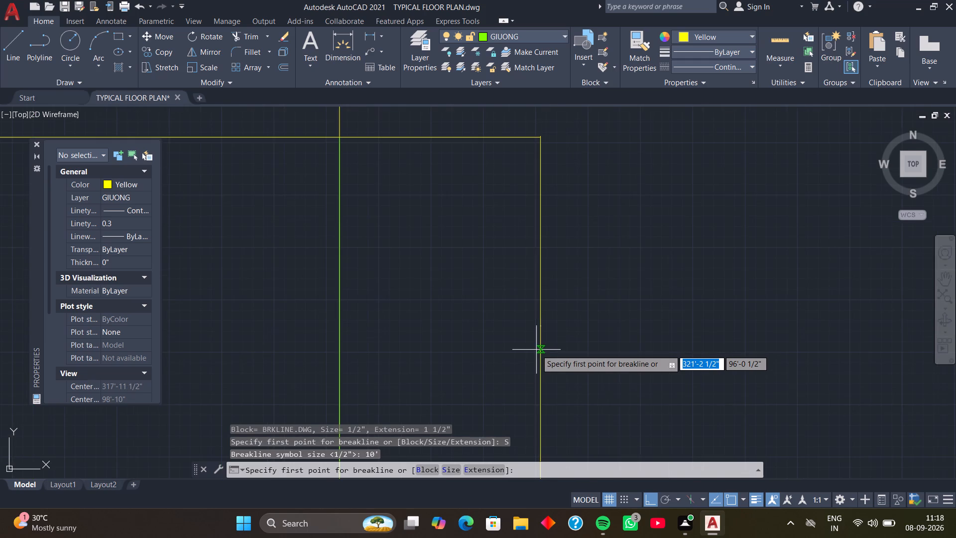
scroll(534, 343, up, 4)
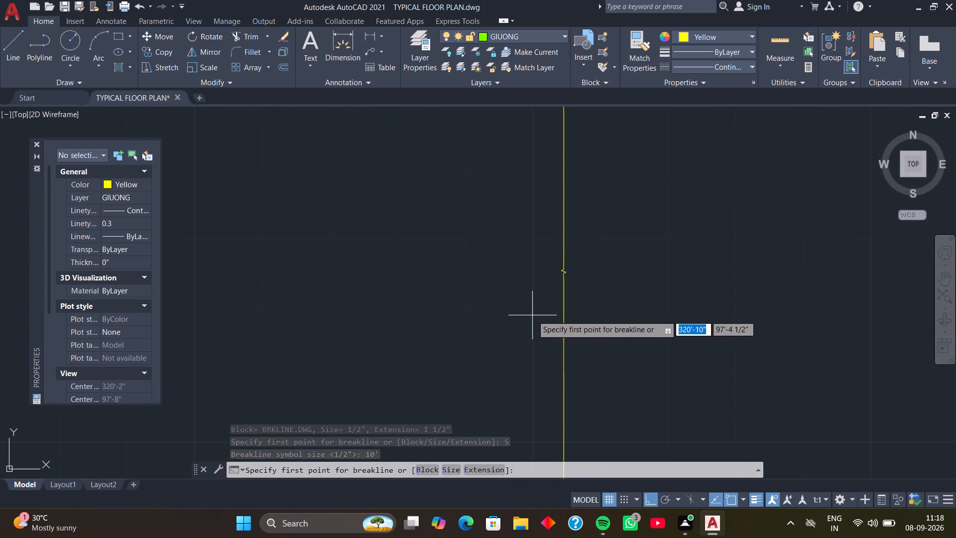
scroll(532, 316, down, 6)
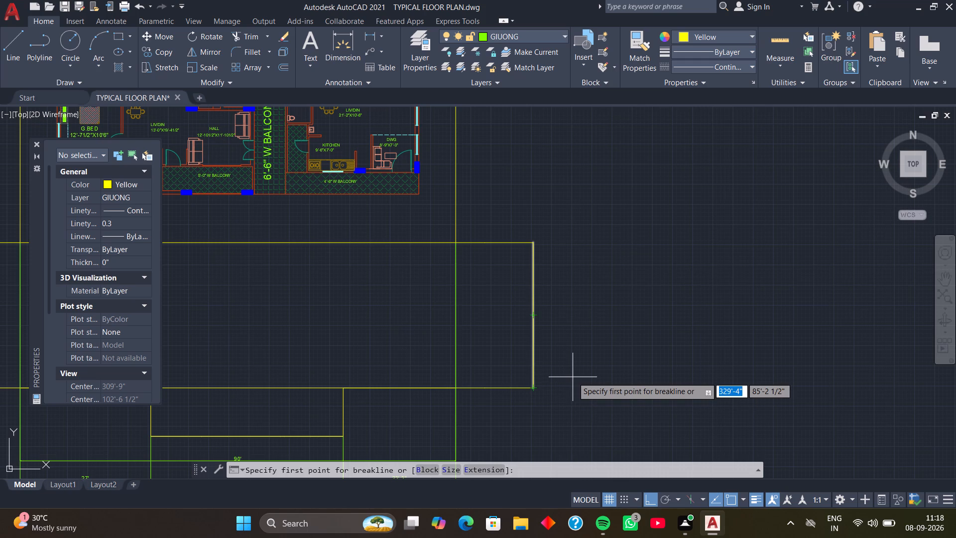
key(space)
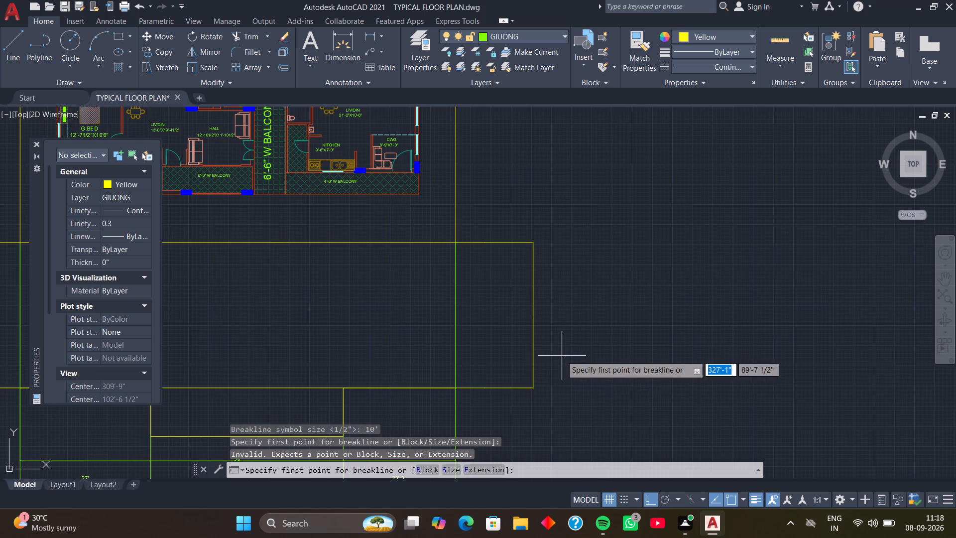
key(Escape)
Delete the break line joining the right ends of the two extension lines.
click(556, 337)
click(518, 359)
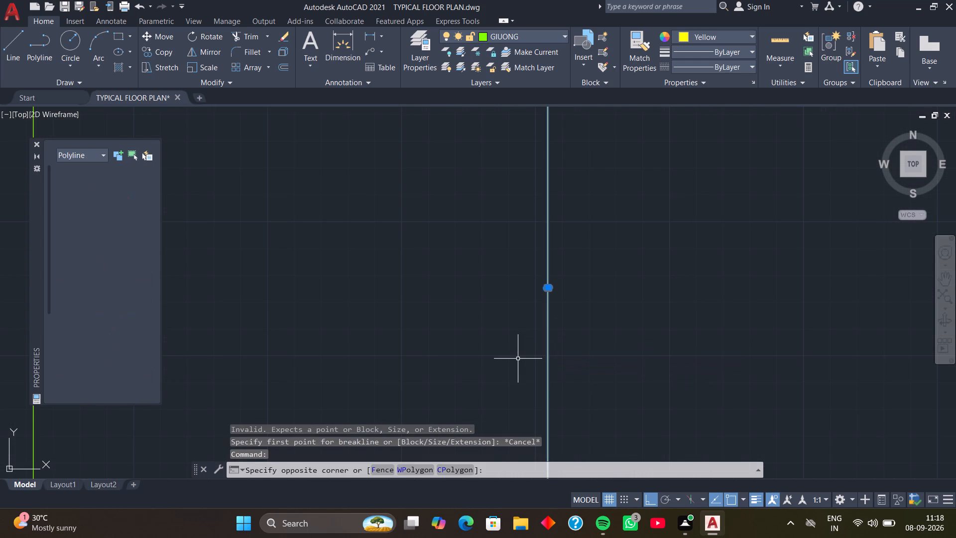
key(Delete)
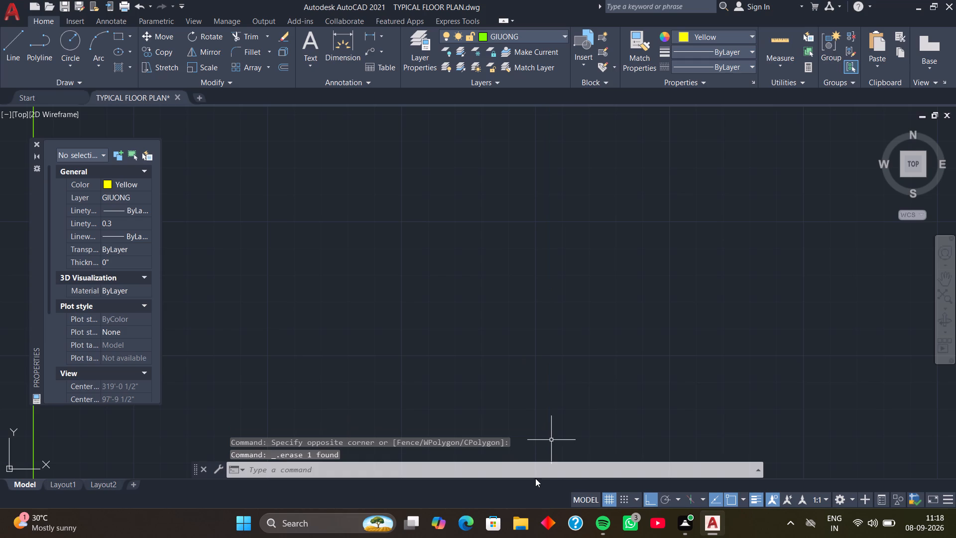
Draw a break line joining the right ends of the two horizontal extension lines below the plot, with its symbol at the midpoint.
scroll(432, 230, down, 5)
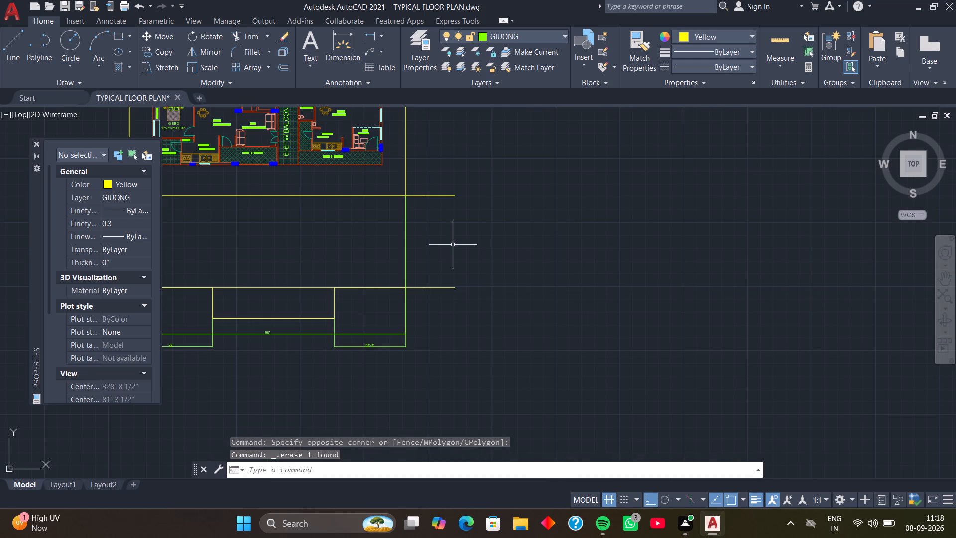
scroll(441, 209, up, 1)
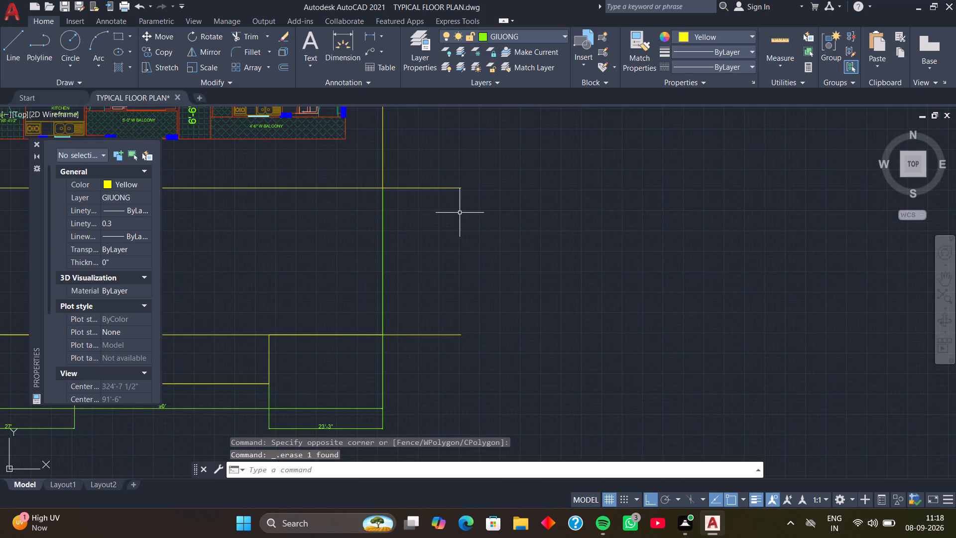
text(bre)
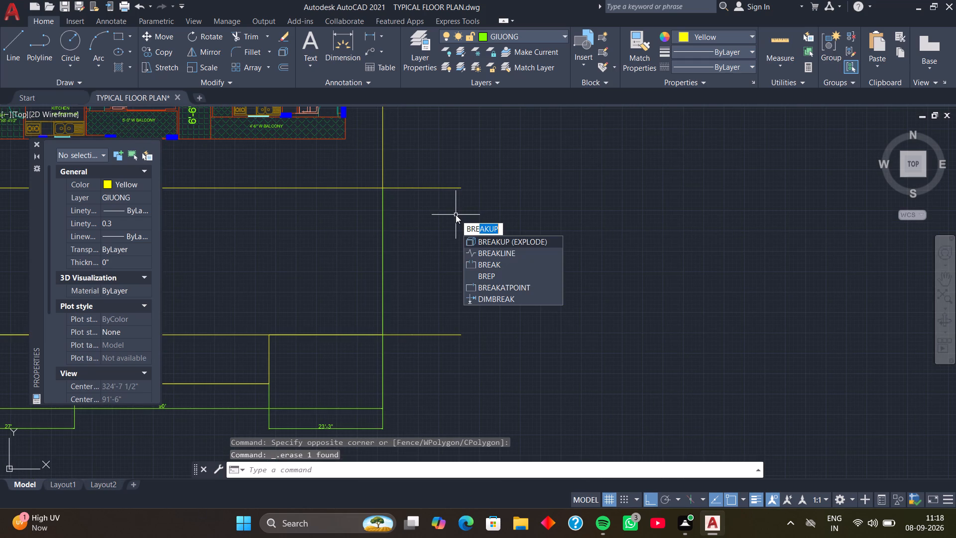
click(505, 251)
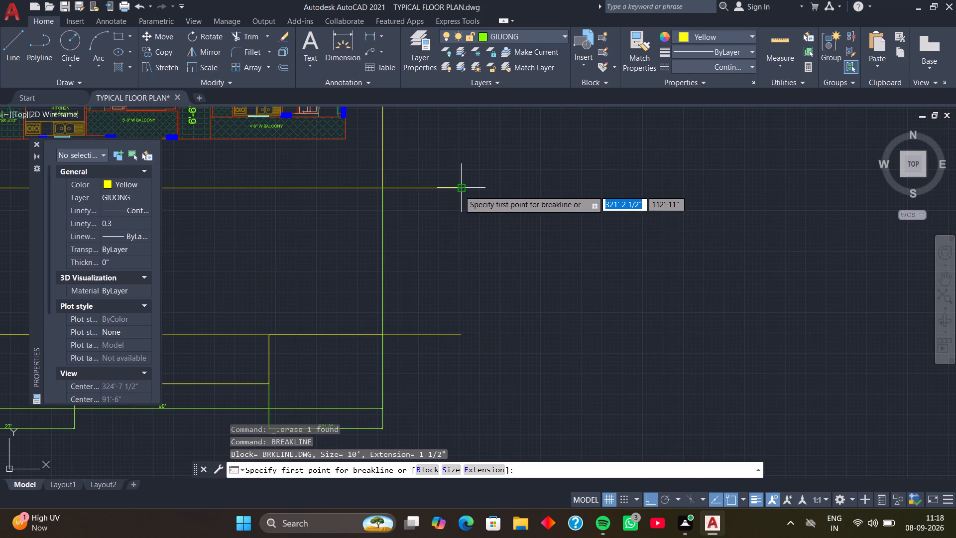
click(460, 190)
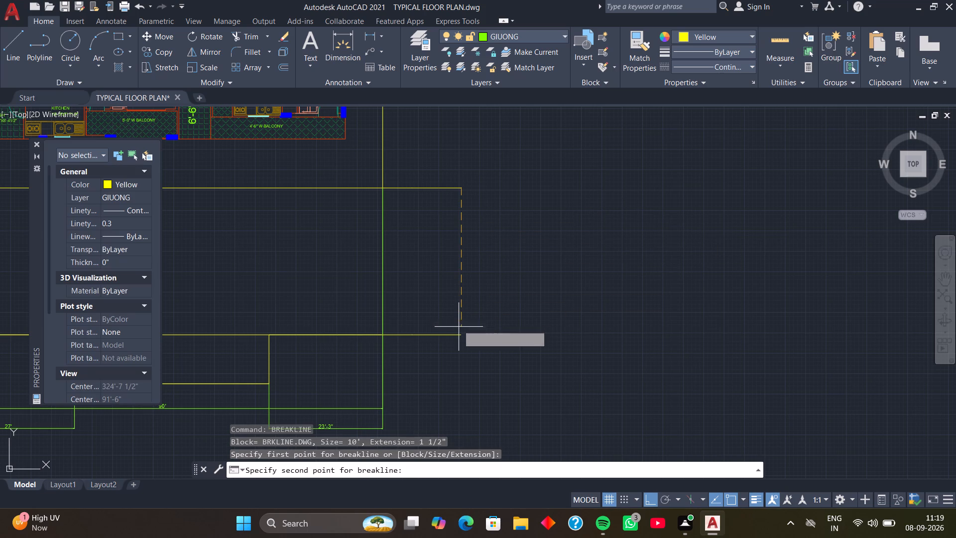
click(465, 337)
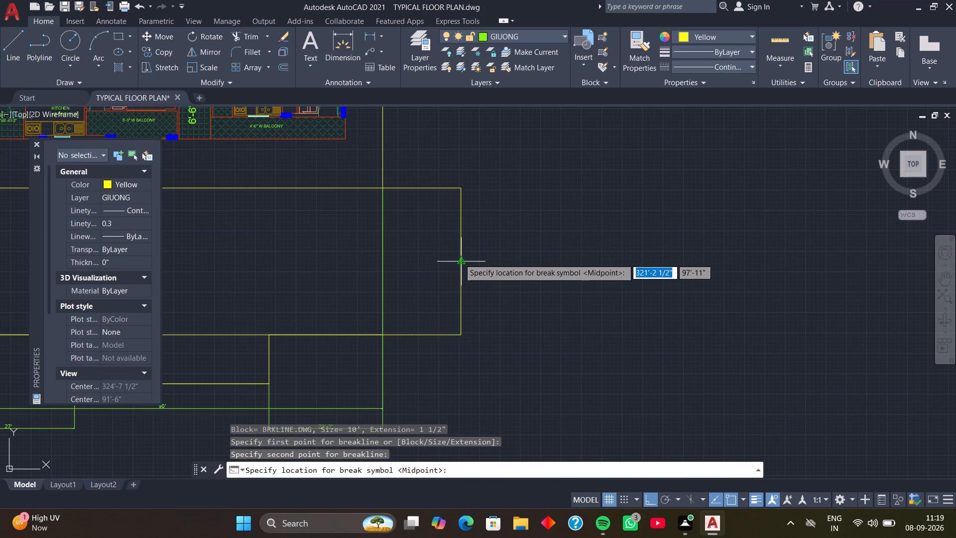
click(459, 259)
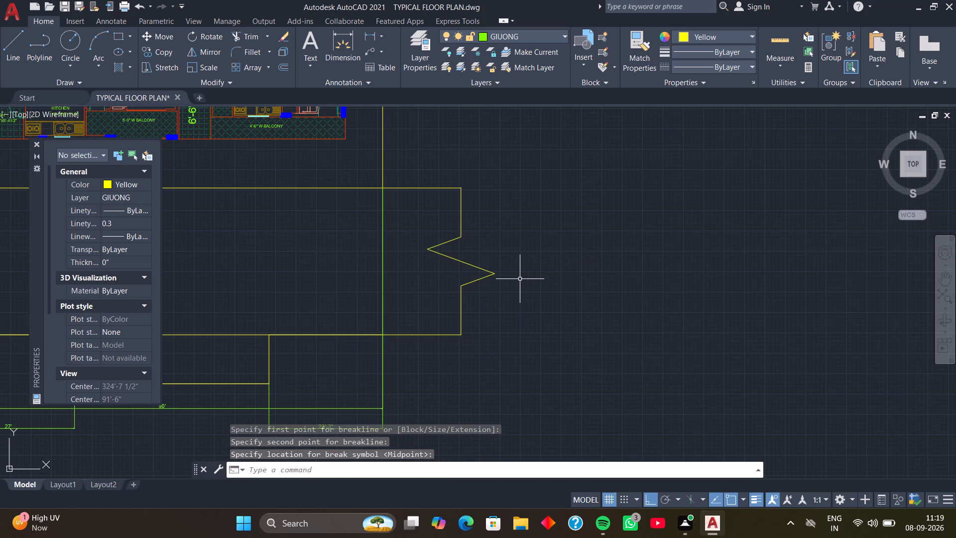
Examine the new break line against the whole plan and review its properties.
scroll(413, 180, down, 2)
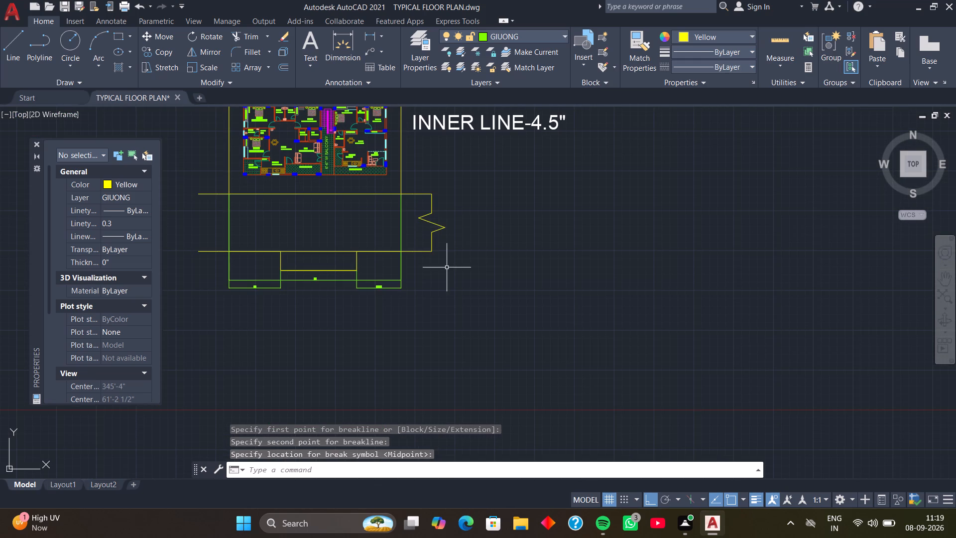
middle_drag(479, 229, 470, 254)
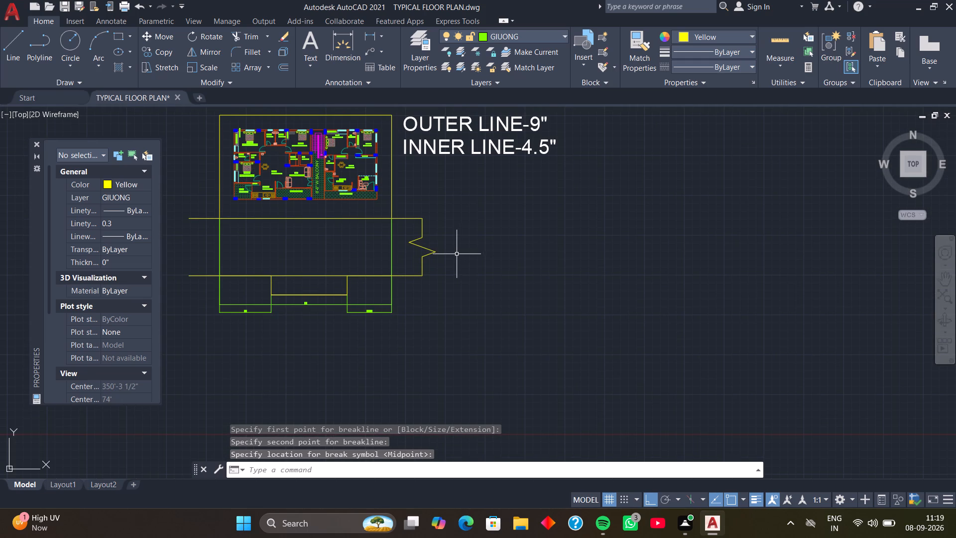
click(413, 243)
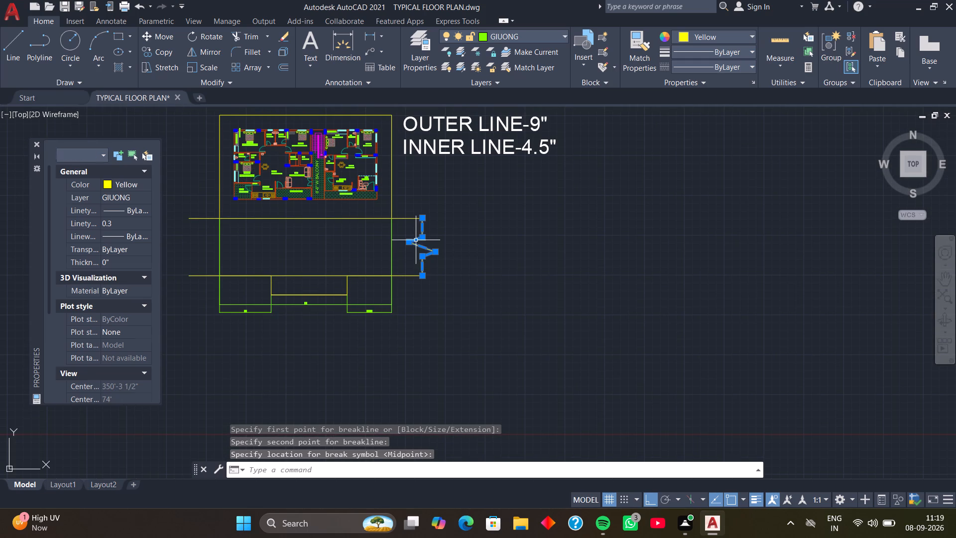
scroll(120, 266, down, 2)
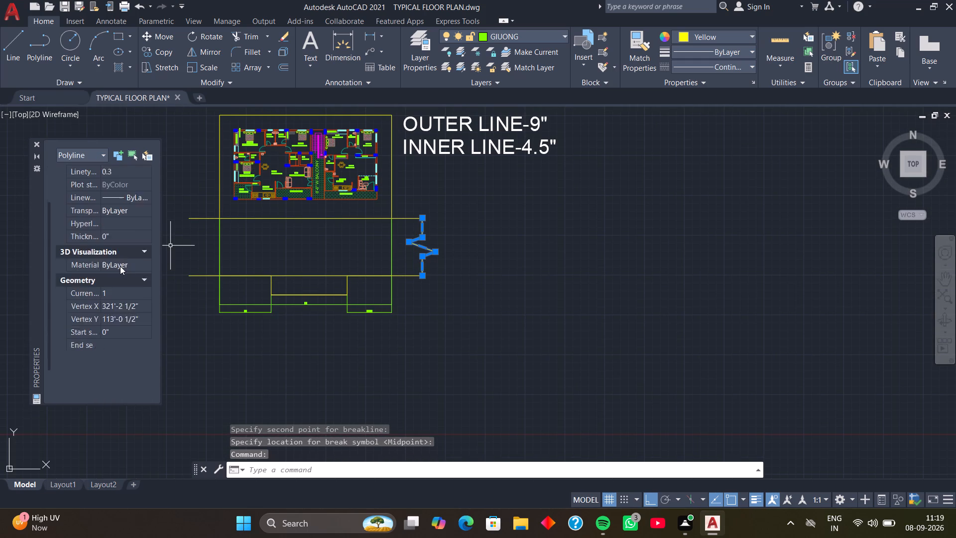
scroll(116, 282, down, 2)
scroll(117, 277, up, 3)
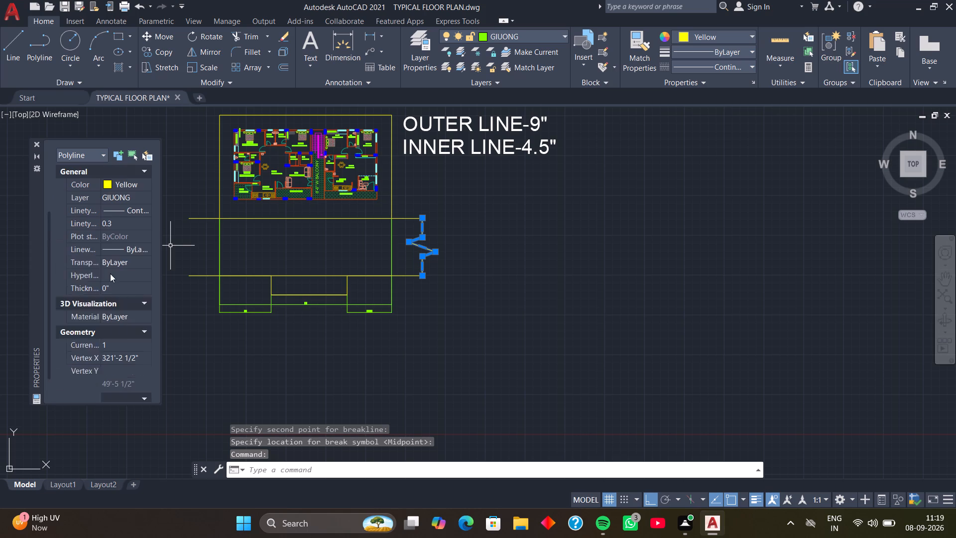
scroll(110, 273, up, 2)
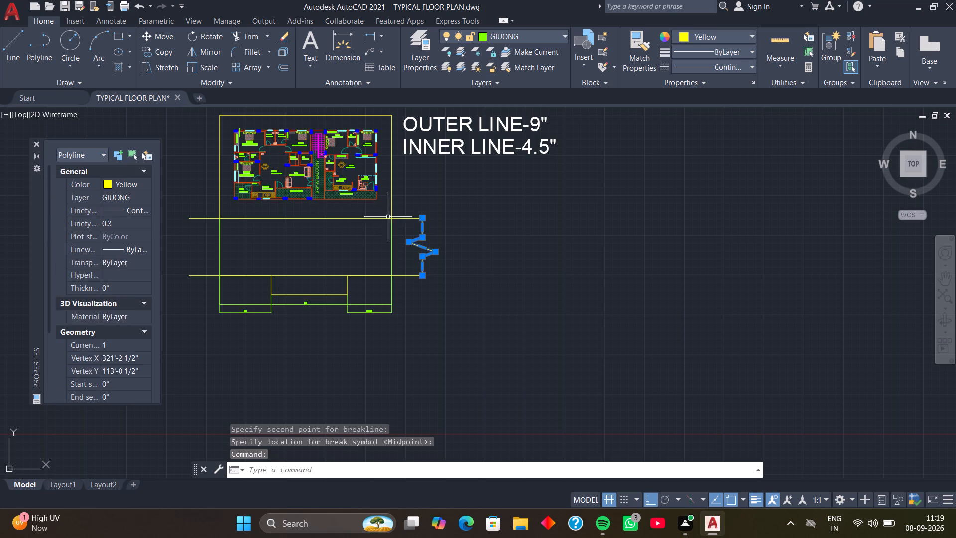
Examine the rooms and outer walls of the floor plan, from the balconies across to the west side.
scroll(391, 214, up, 1)
middle_drag(326, 200, 315, 265)
scroll(260, 216, up, 2)
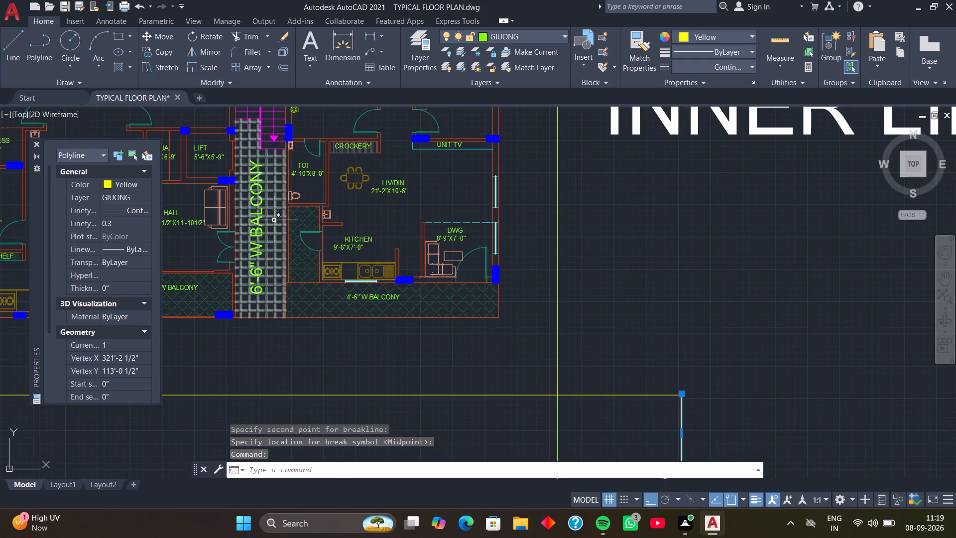
scroll(277, 226, up, 1)
scroll(299, 274, down, 3)
scroll(237, 269, up, 2)
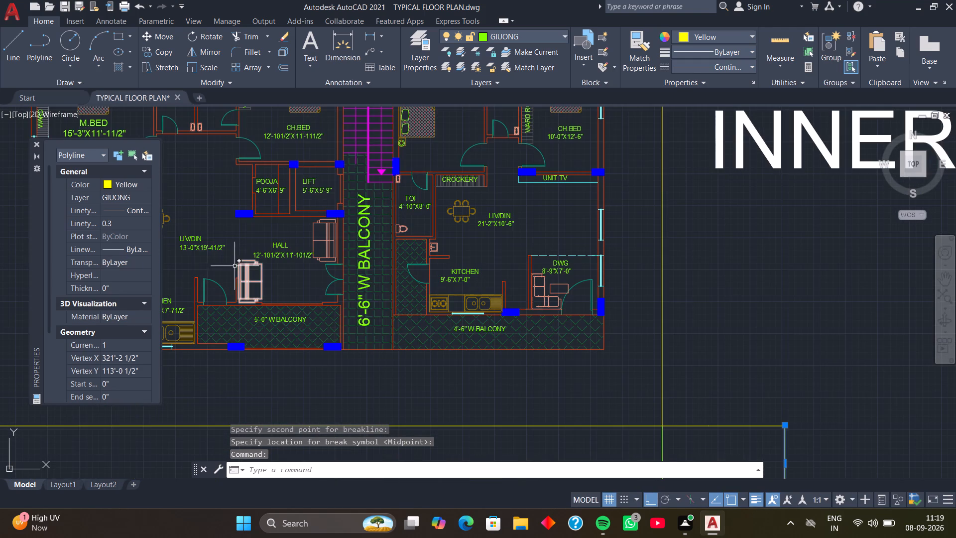
scroll(199, 250, up, 1)
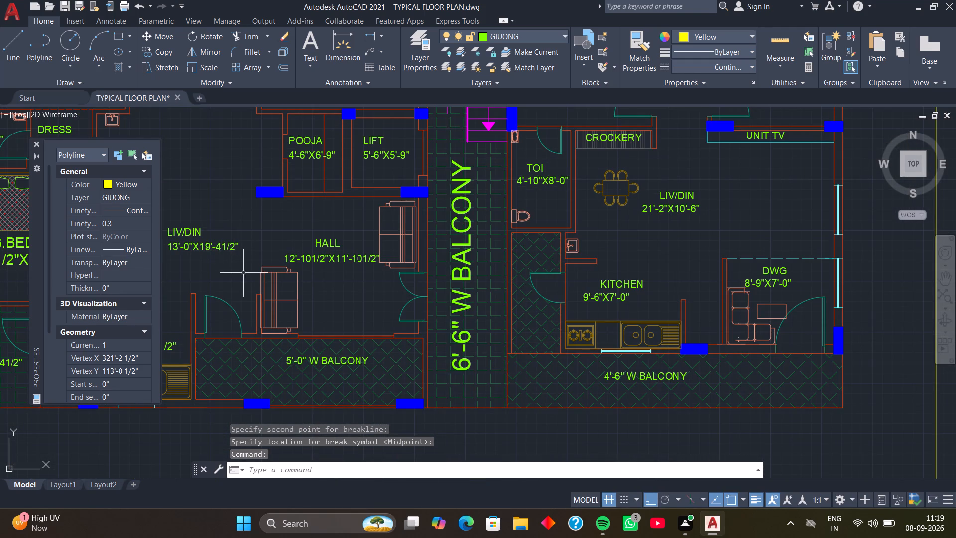
scroll(290, 273, down, 2)
middle_drag(242, 275, 298, 267)
scroll(232, 297, up, 1)
scroll(255, 315, down, 1)
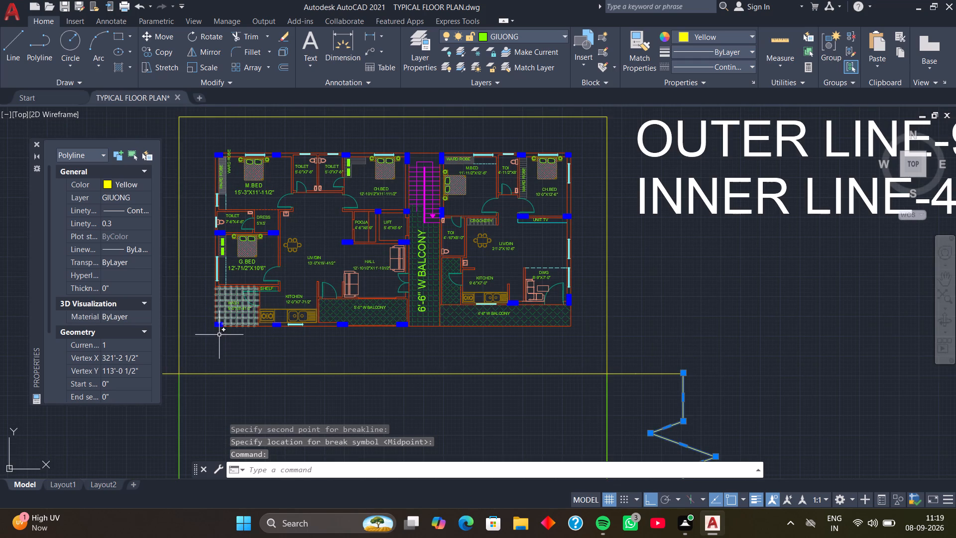
scroll(202, 276, up, 2)
middle_drag(212, 264, 204, 284)
scroll(198, 288, down, 1)
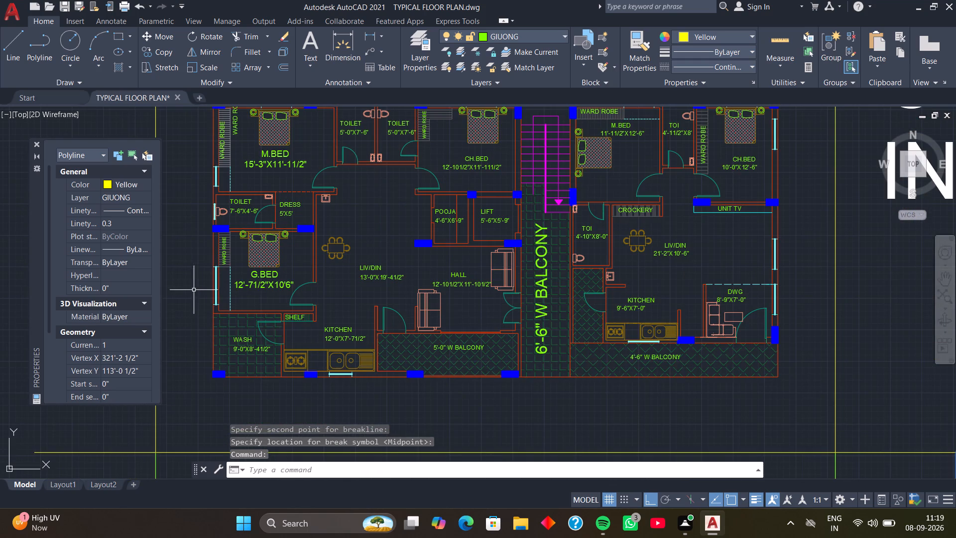
scroll(188, 283, down, 1)
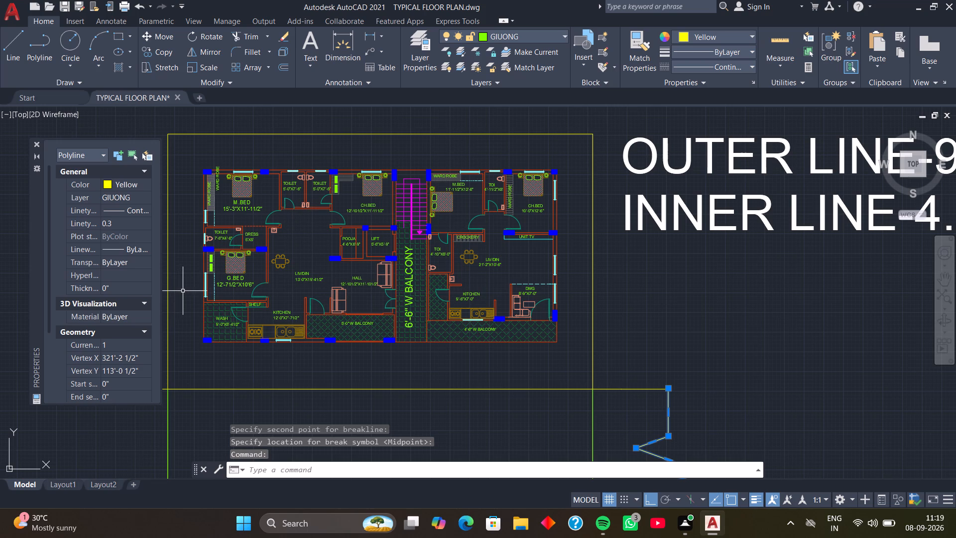
Add a vertical linear dimension for the building's full west side, from the M.BED outer corner to the WASH outer corner, placed outside the wall.
text(dli)
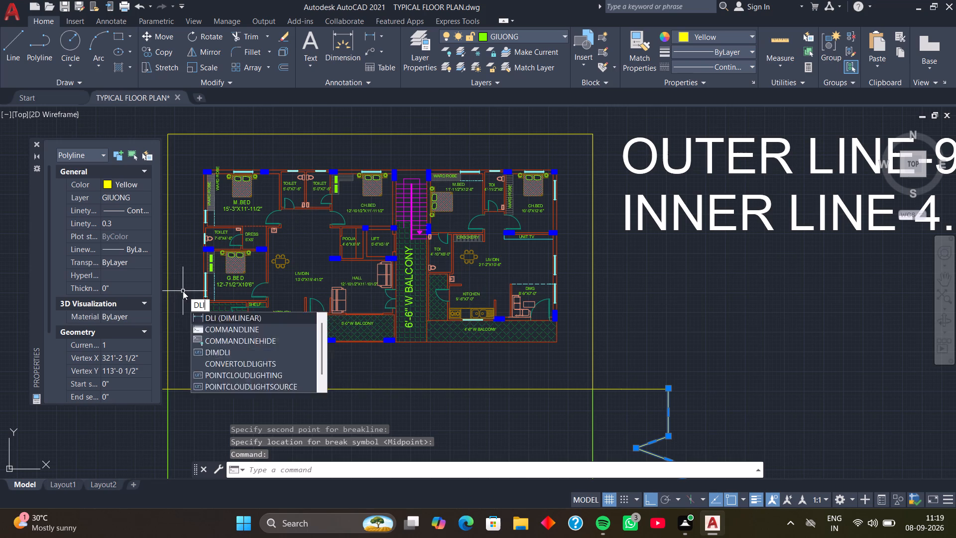
key(Return)
scroll(173, 160, up, 2)
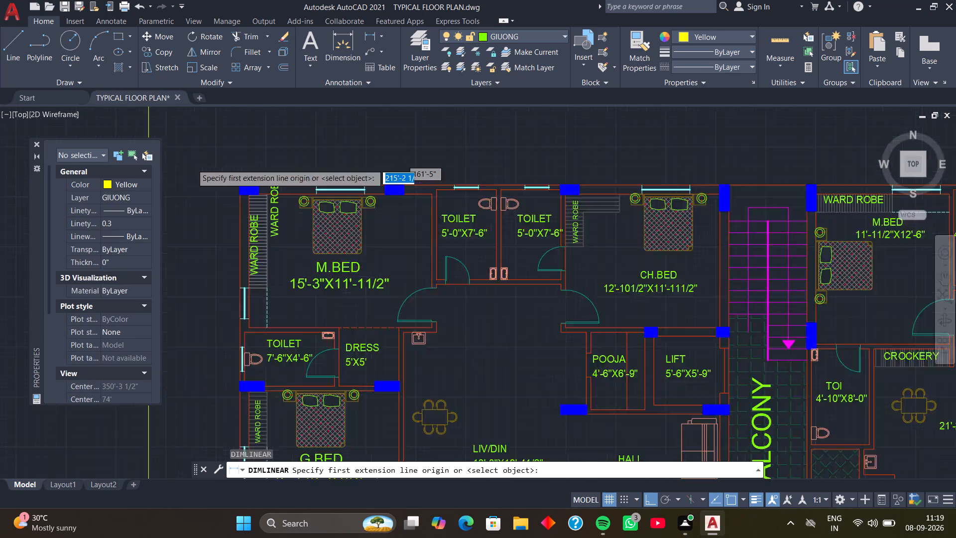
scroll(225, 178, up, 2)
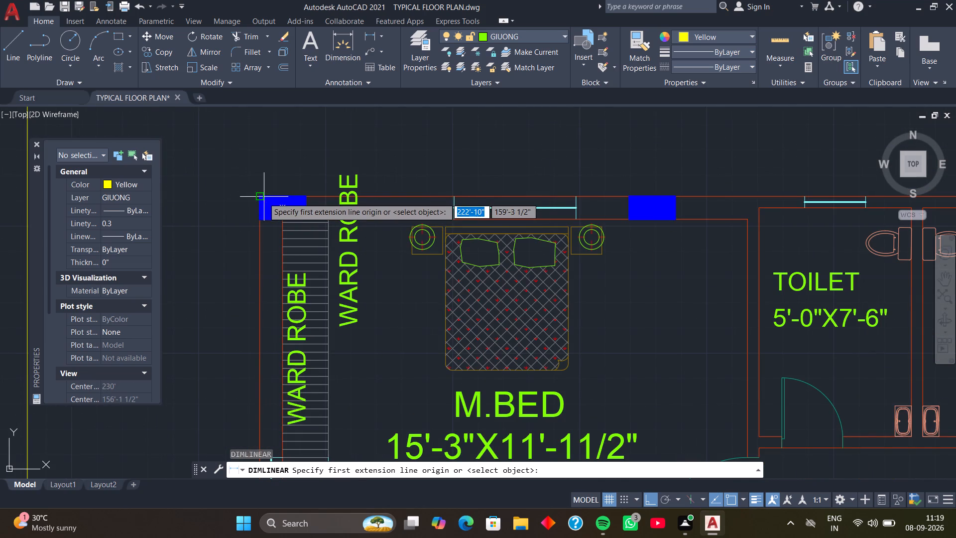
click(263, 198)
scroll(263, 198, down, 2)
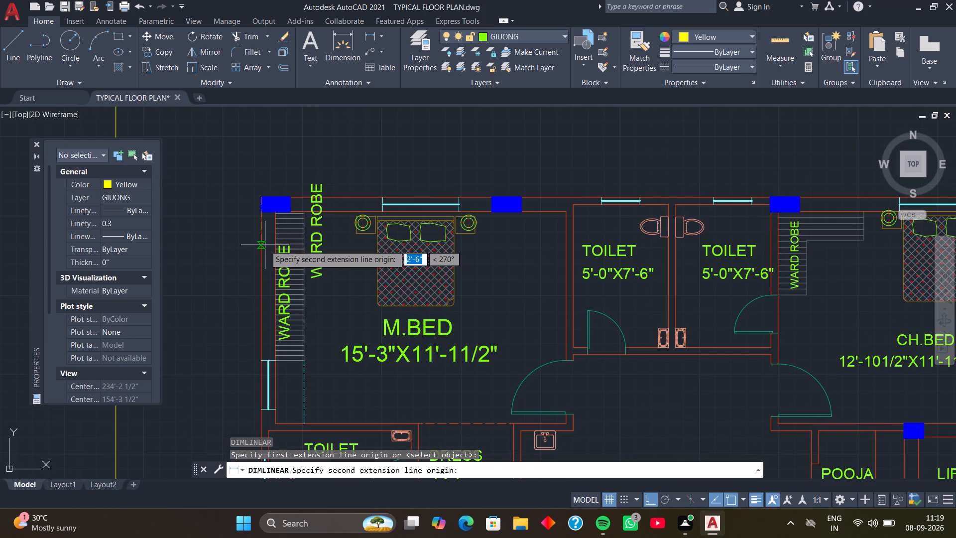
scroll(245, 208, down, 2)
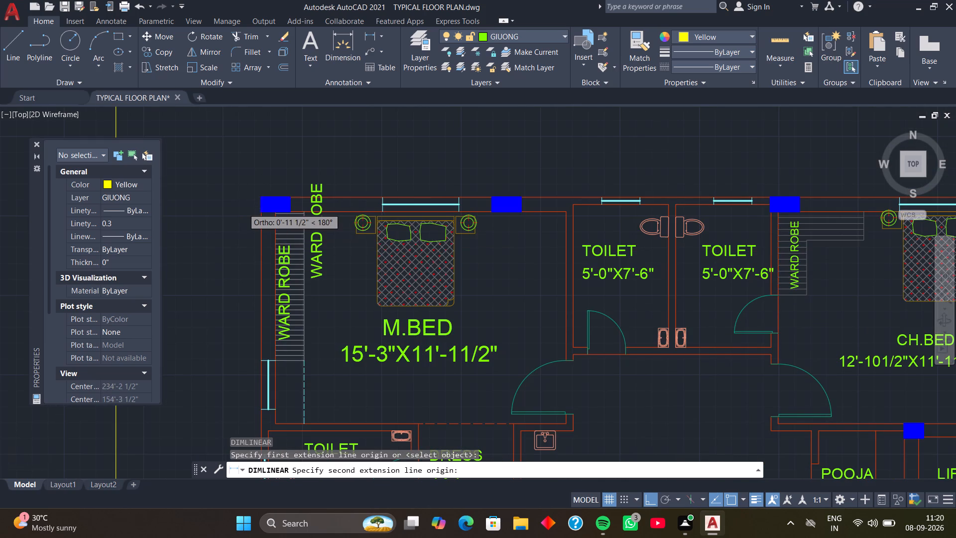
scroll(245, 208, down, 1)
middle_drag(271, 323, 220, 161)
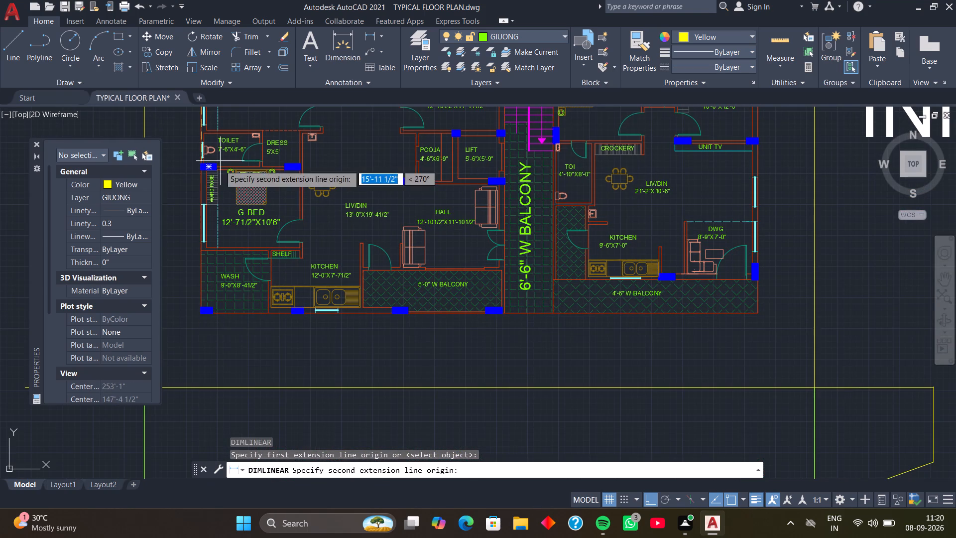
scroll(225, 352, up, 2)
middle_drag(231, 319, 332, 298)
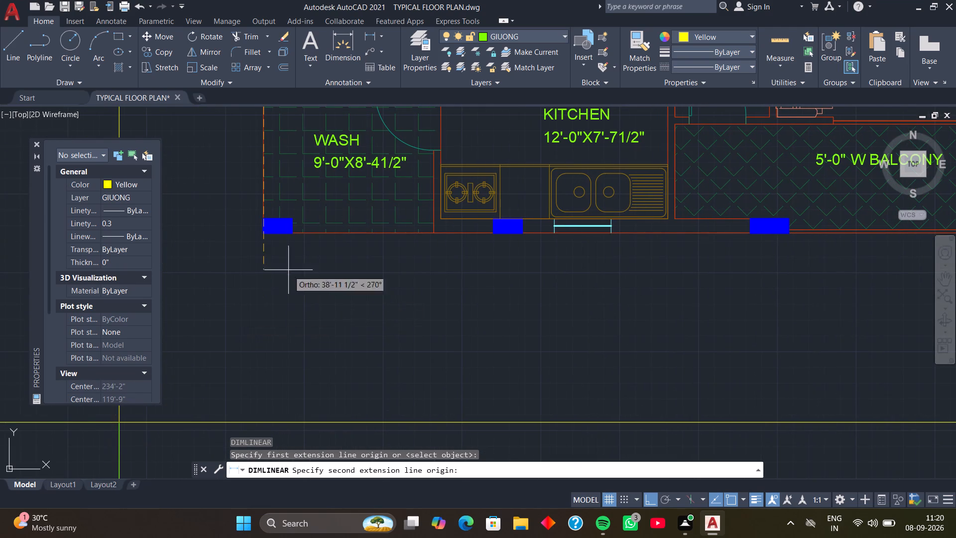
click(267, 236)
scroll(266, 238, down, 3)
middle_drag(244, 255, 246, 269)
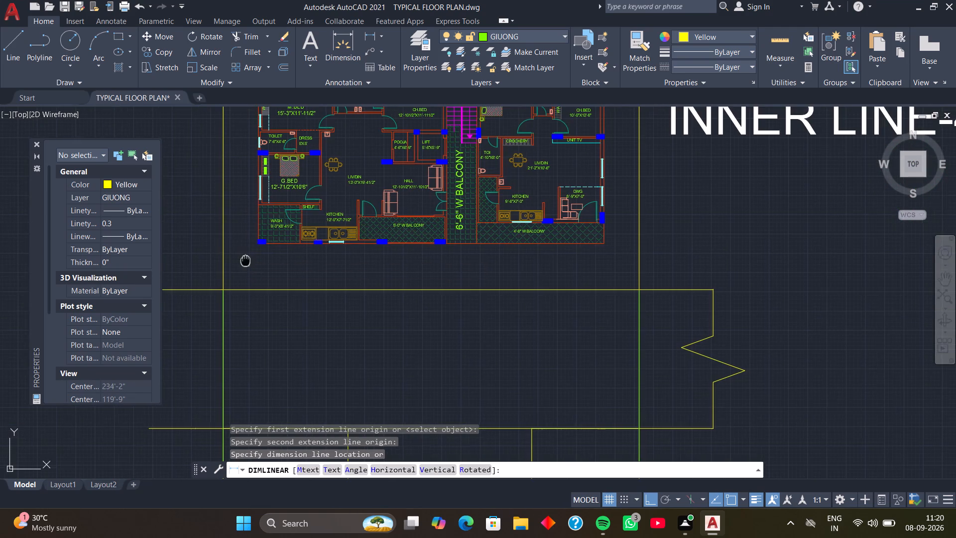
middle_drag(246, 269, 247, 298)
click(245, 294)
Examine the readability of the new west-side dimension's text, both up close and against the whole floor plan.
scroll(230, 202, up, 2)
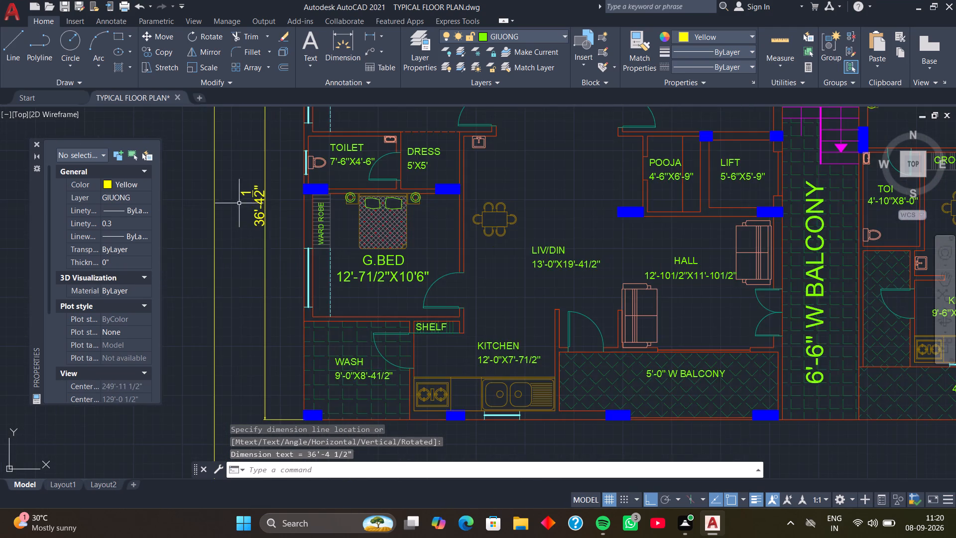
scroll(244, 206, up, 1)
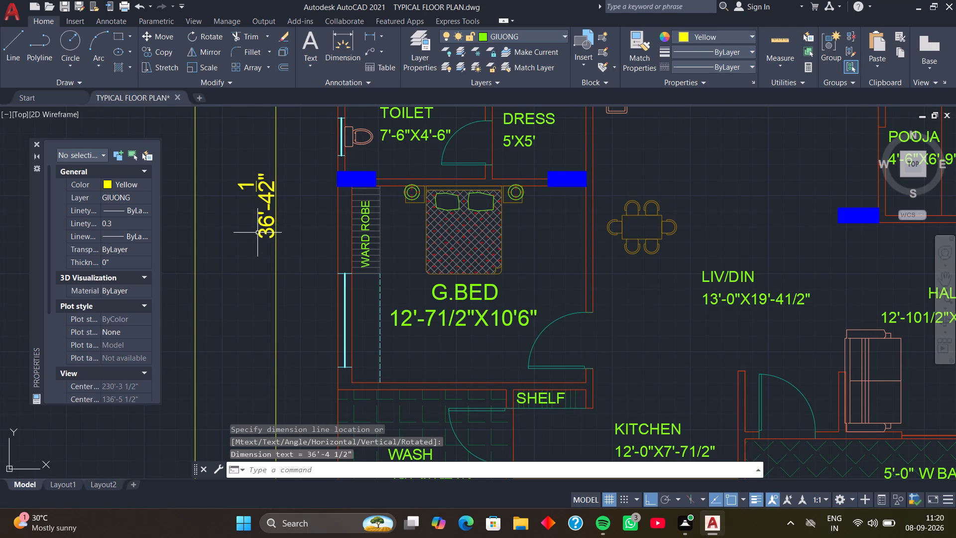
scroll(270, 215, down, 1)
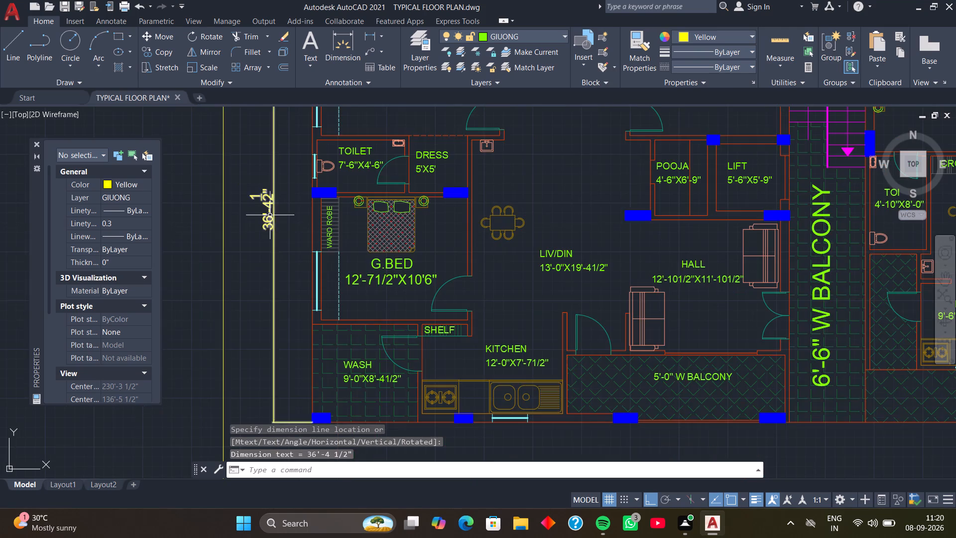
scroll(310, 261, down, 2)
scroll(309, 299, up, 2)
scroll(281, 336, down, 1)
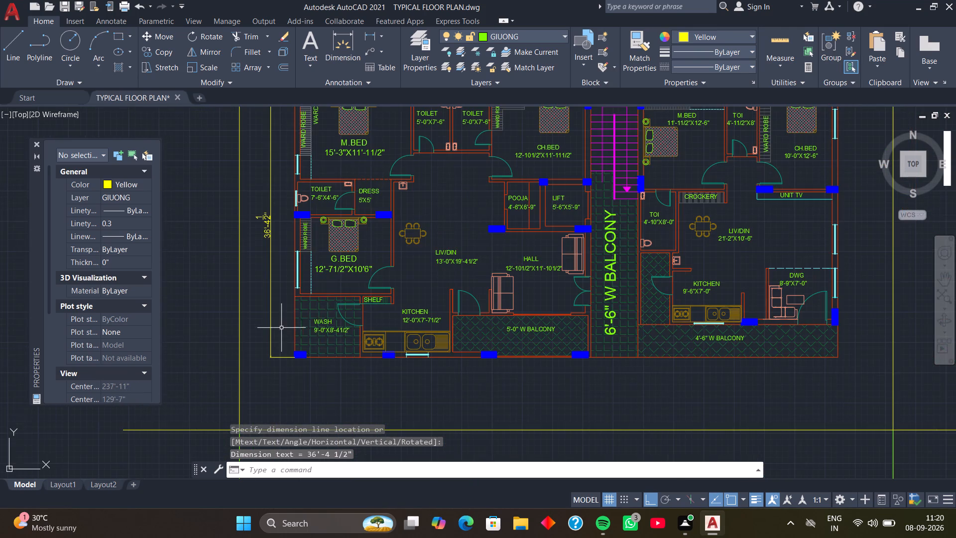
scroll(338, 354, up, 1)
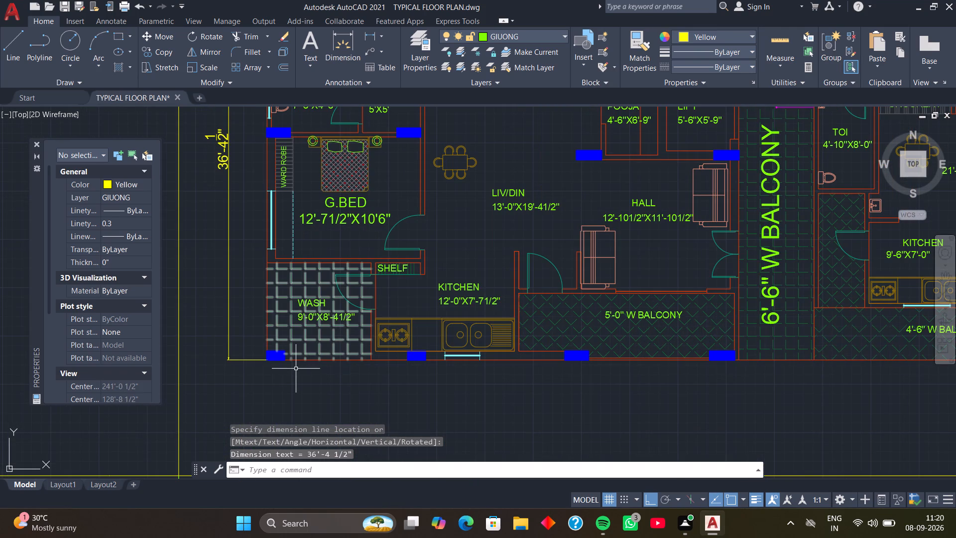
scroll(272, 369, down, 2)
scroll(268, 326, up, 1)
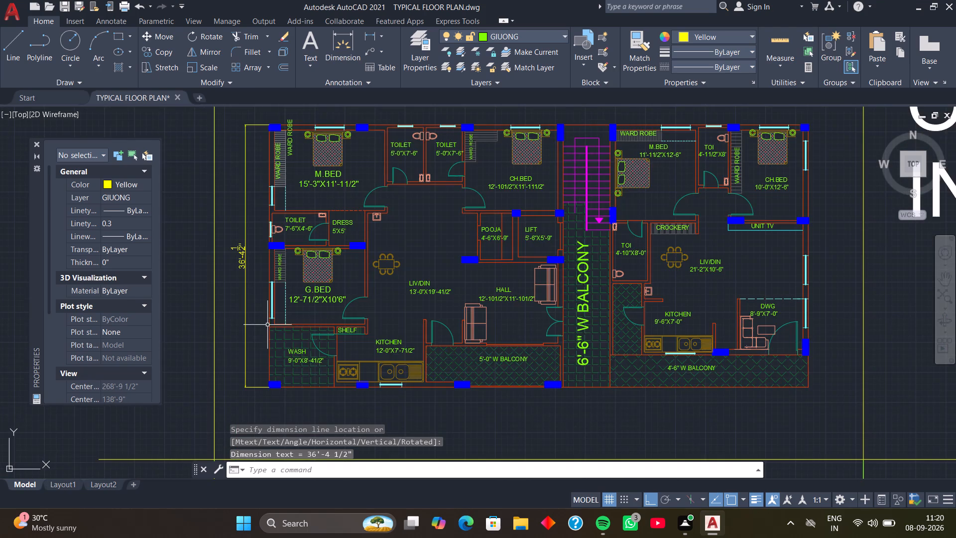
scroll(261, 325, up, 1)
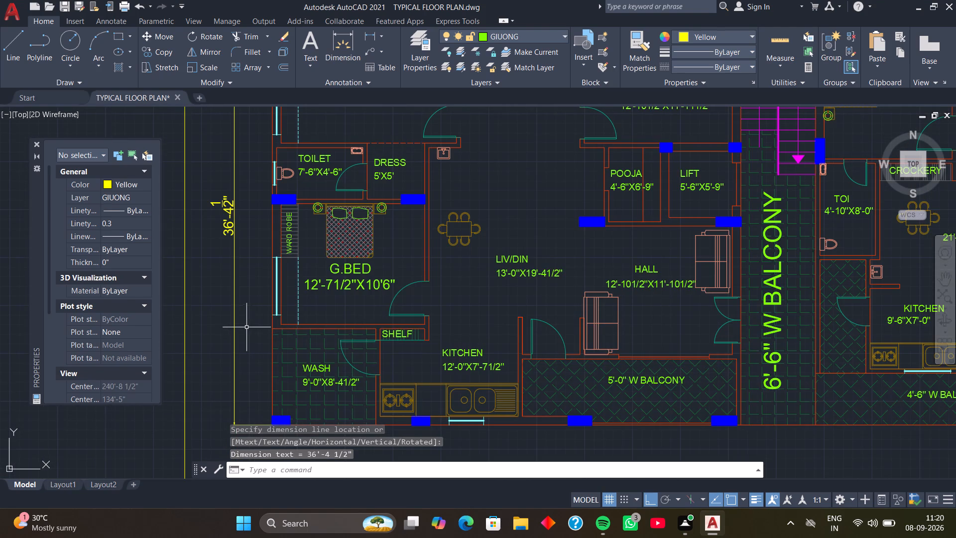
scroll(244, 328, down, 2)
scroll(264, 319, up, 1)
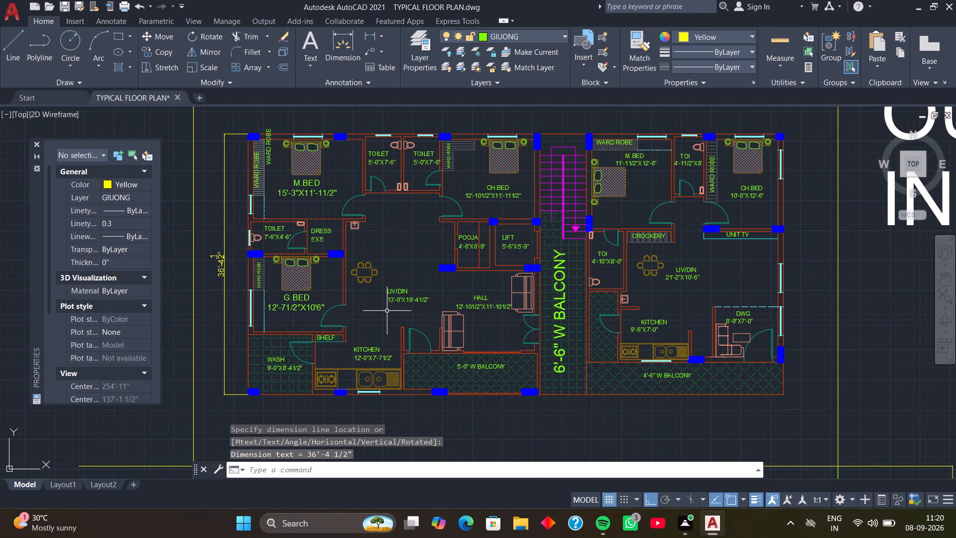
Add a break line joining the open west ends of the two extension lines below the plot, with the break symbol at its midpoint.
scroll(469, 346, down, 1)
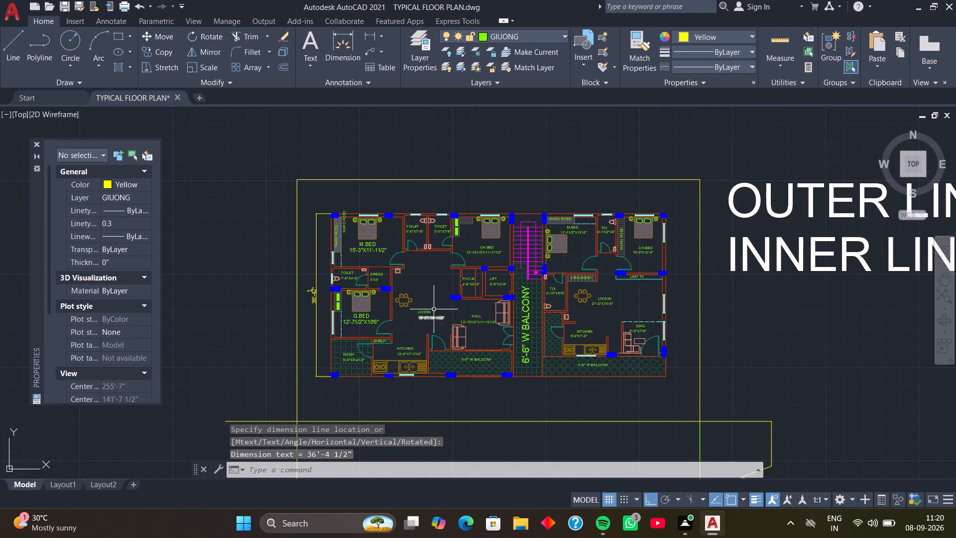
middle_drag(430, 294, 459, 275)
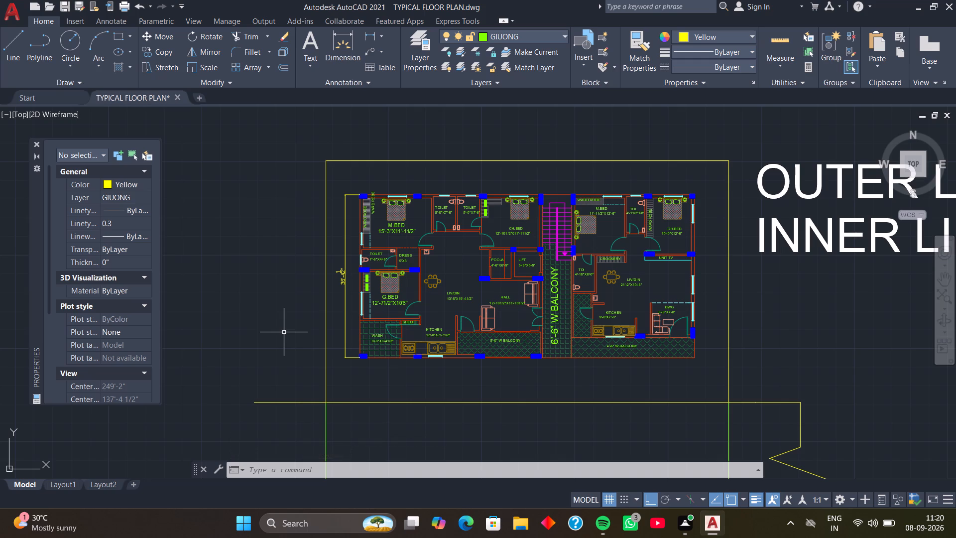
scroll(266, 409, down, 1)
middle_drag(273, 416, 277, 388)
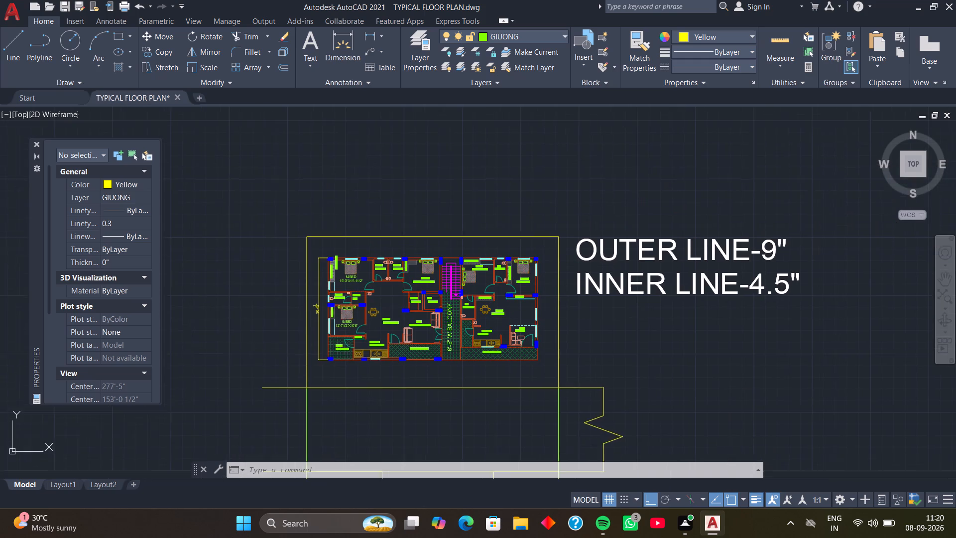
middle_drag(277, 388, 286, 288)
middle_drag(289, 314, 291, 307)
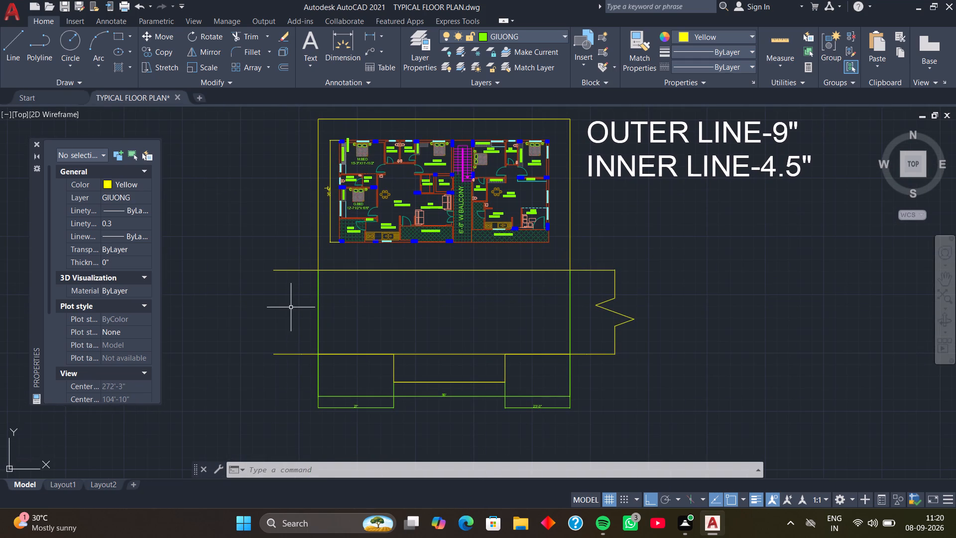
text(brea)
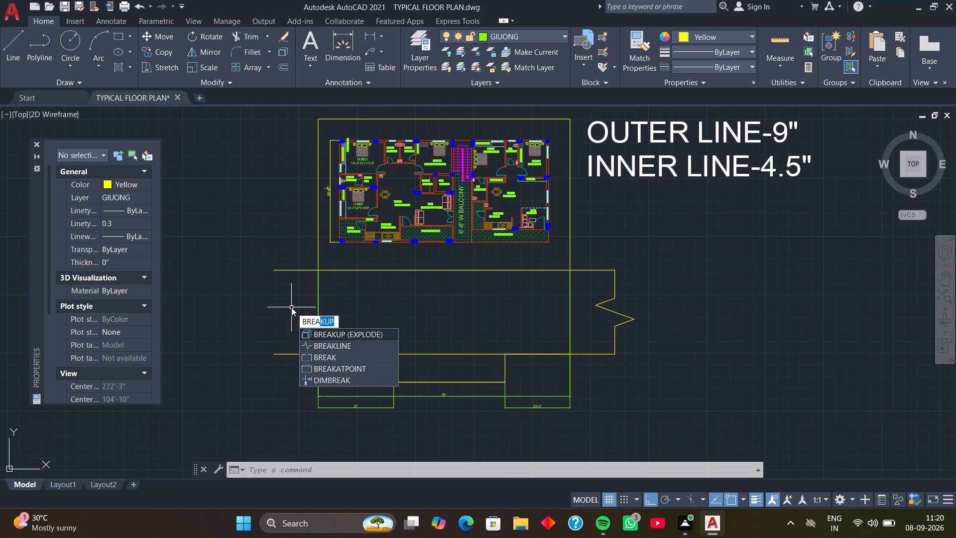
key(k)
click(336, 359)
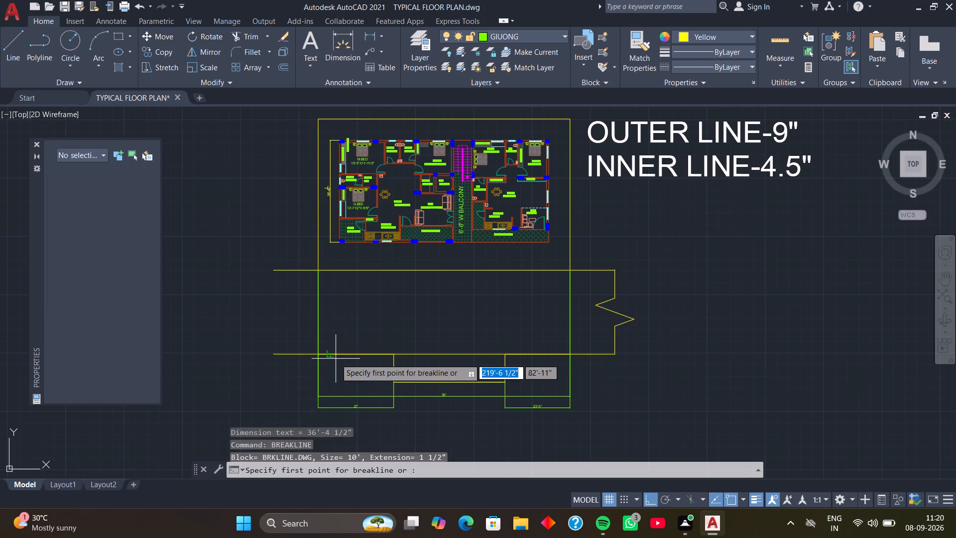
click(276, 356)
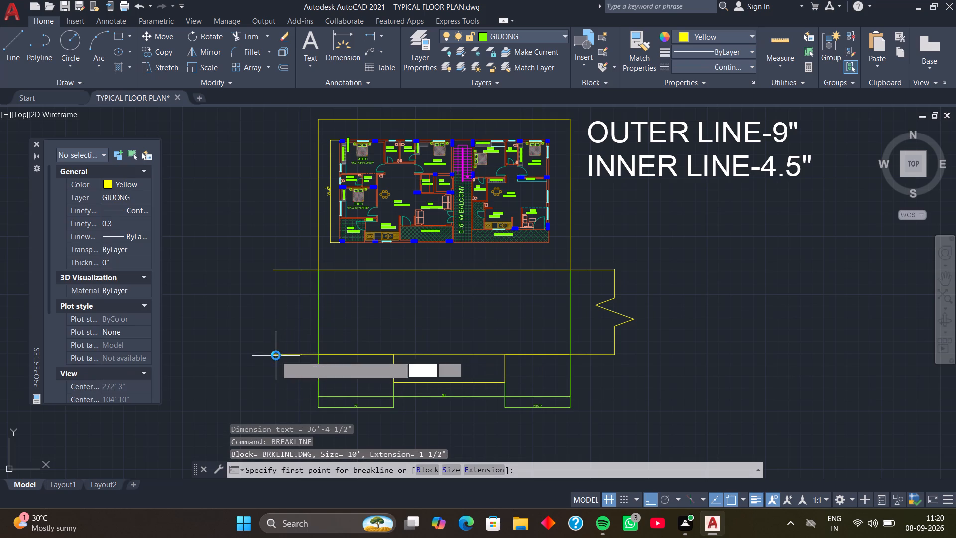
click(274, 273)
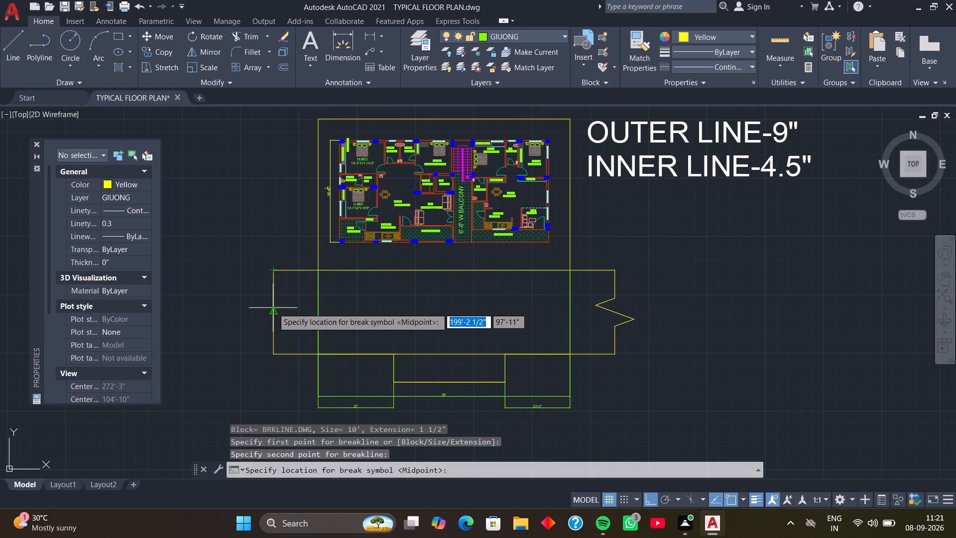
double_click(273, 310)
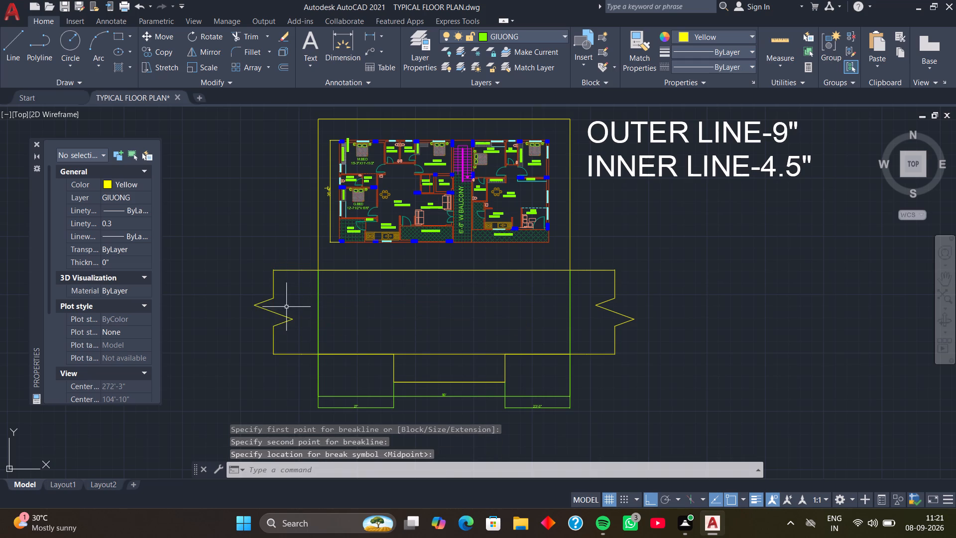
Add single-line text "30' ROAD" between the two extension lines, about 9'-10" high with 0 rotation.
scroll(353, 308, down, 1)
middle_drag(353, 310, 342, 346)
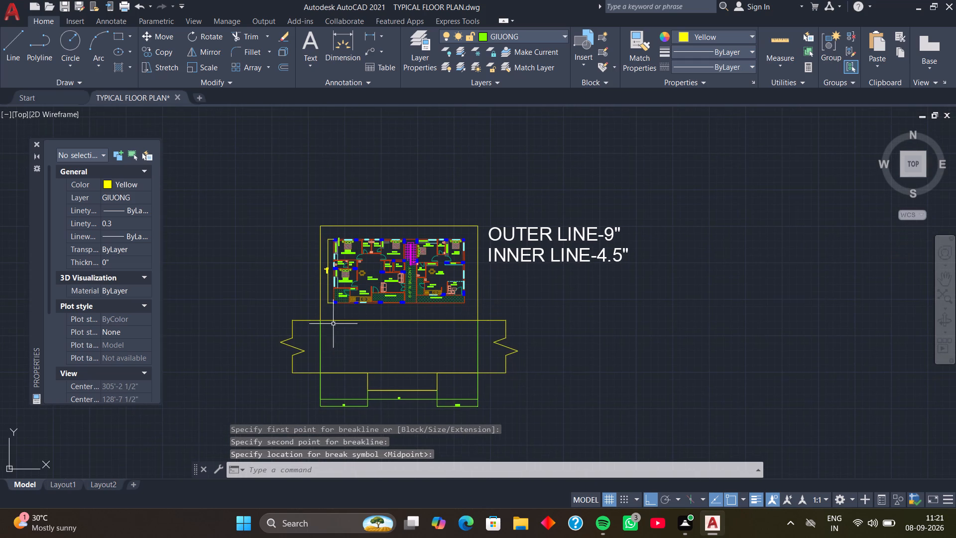
middle_click(330, 320)
middle_drag(332, 343, 330, 314)
middle_drag(332, 319, 354, 316)
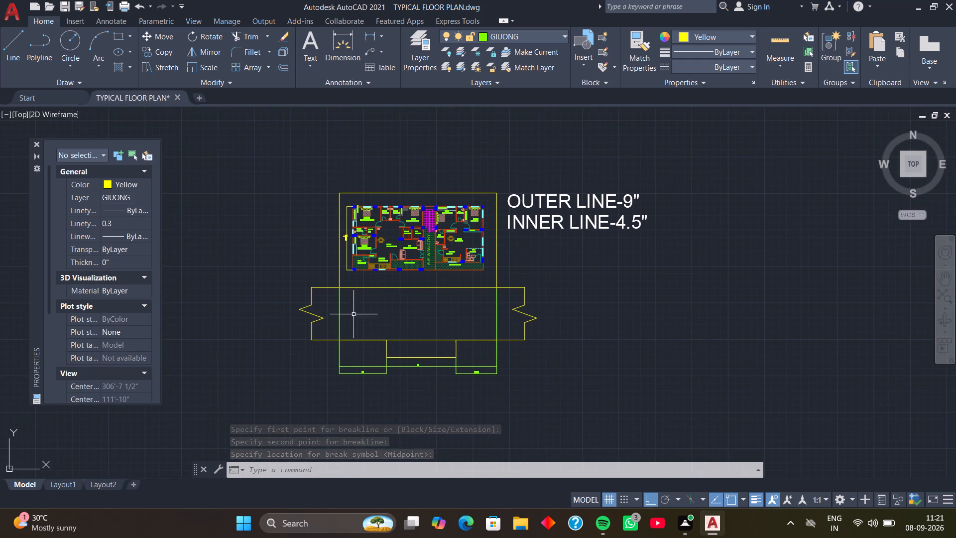
middle_drag(350, 315, 366, 313)
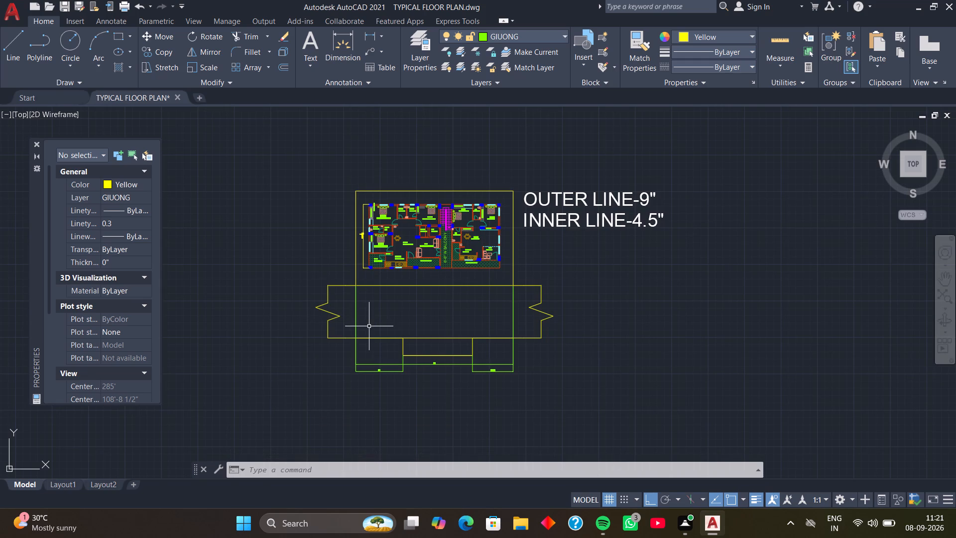
key(d)
key(t)
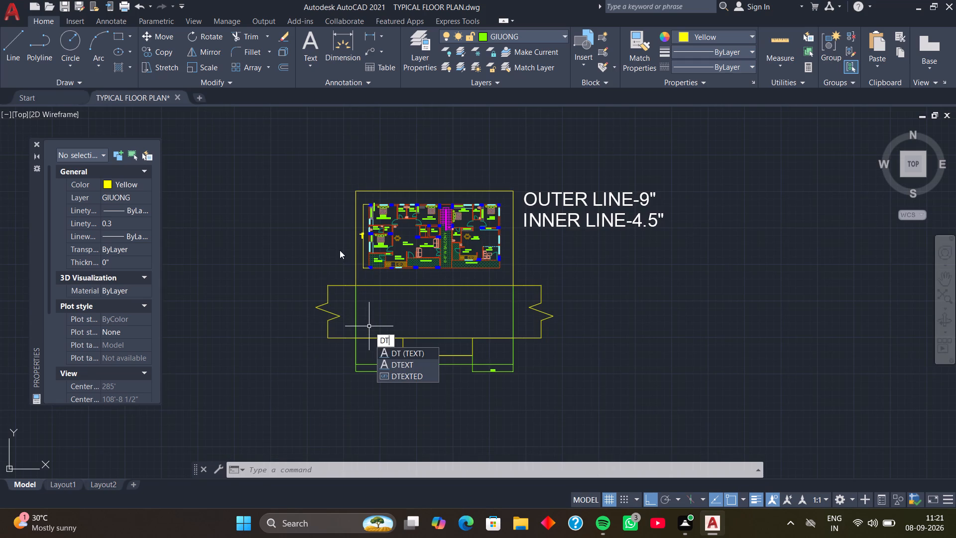
key(space)
scroll(366, 306, up, 2)
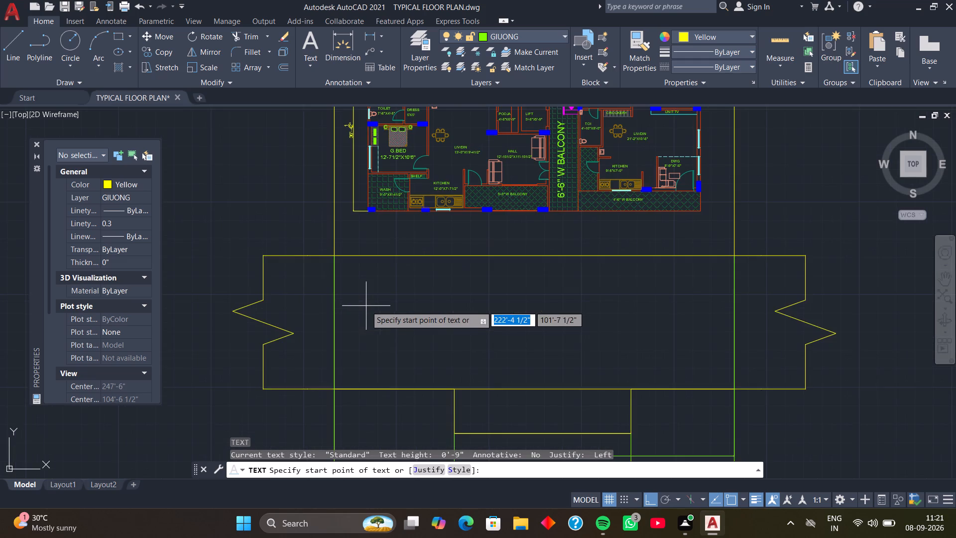
middle_drag(366, 310, 385, 304)
click(368, 290)
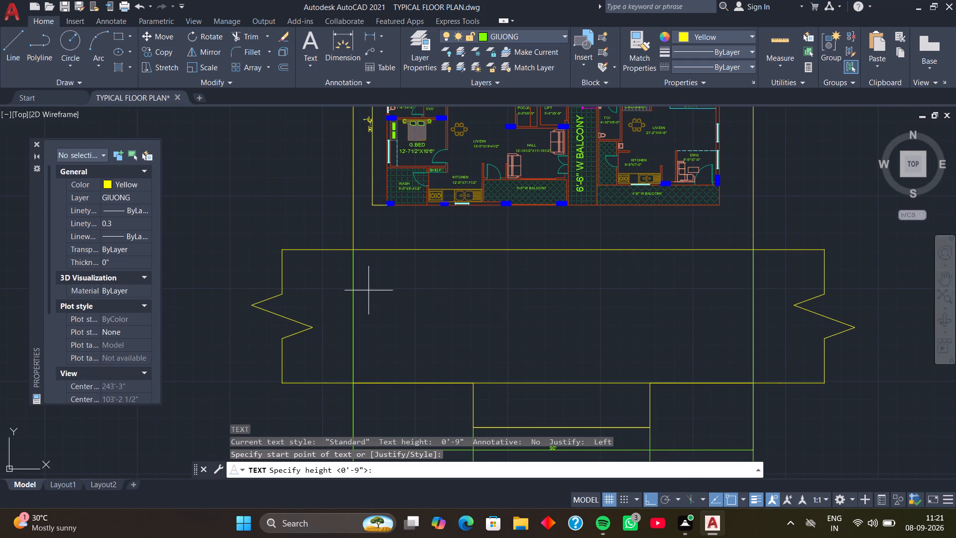
click(368, 334)
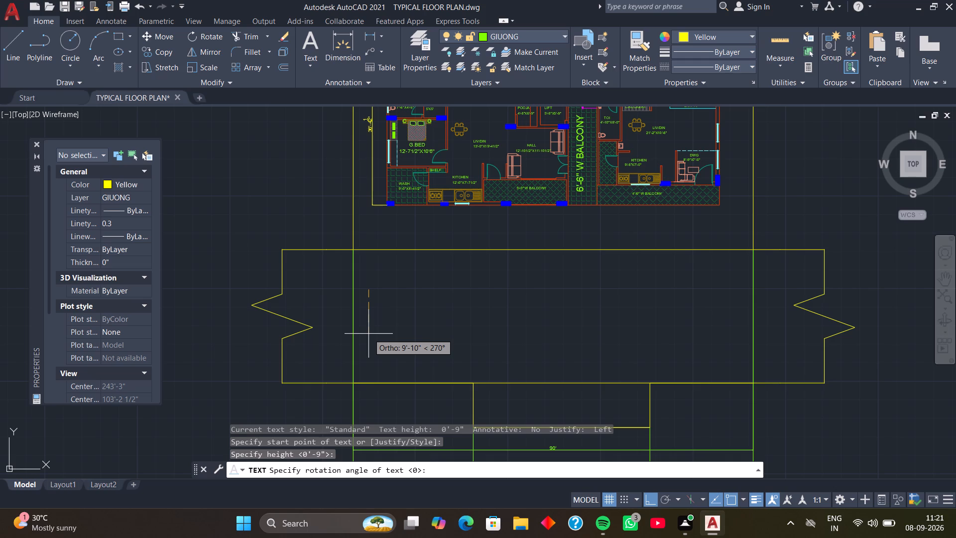
key(Return)
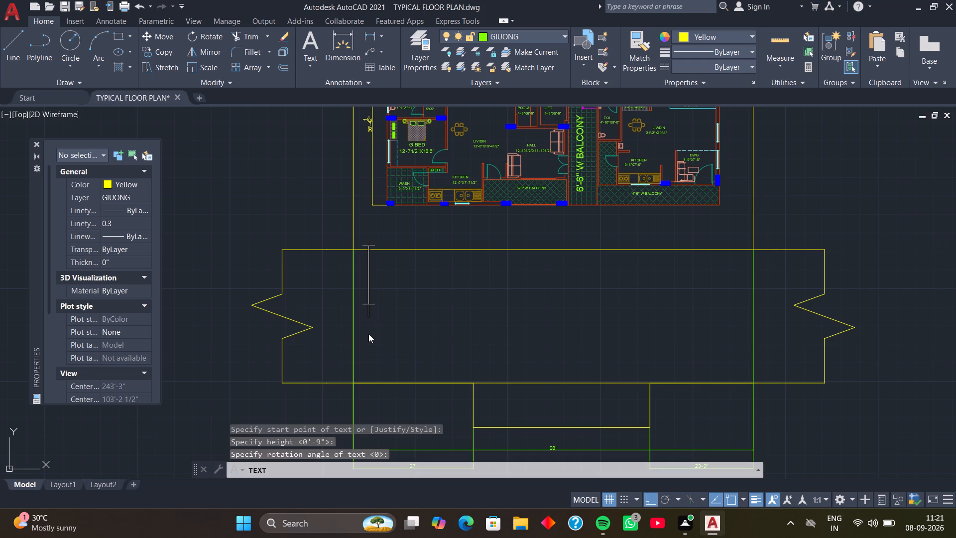
text(30)
key(apostrophe)
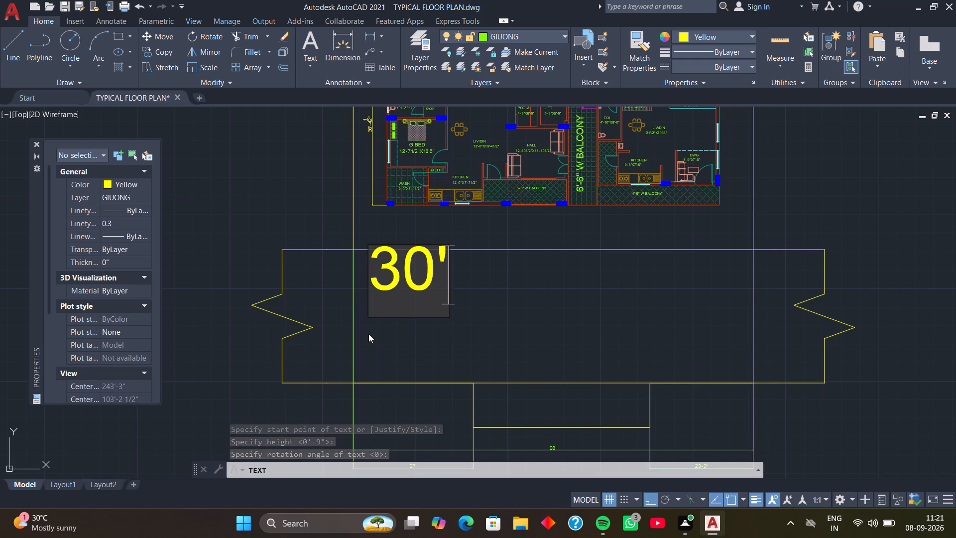
key(space)
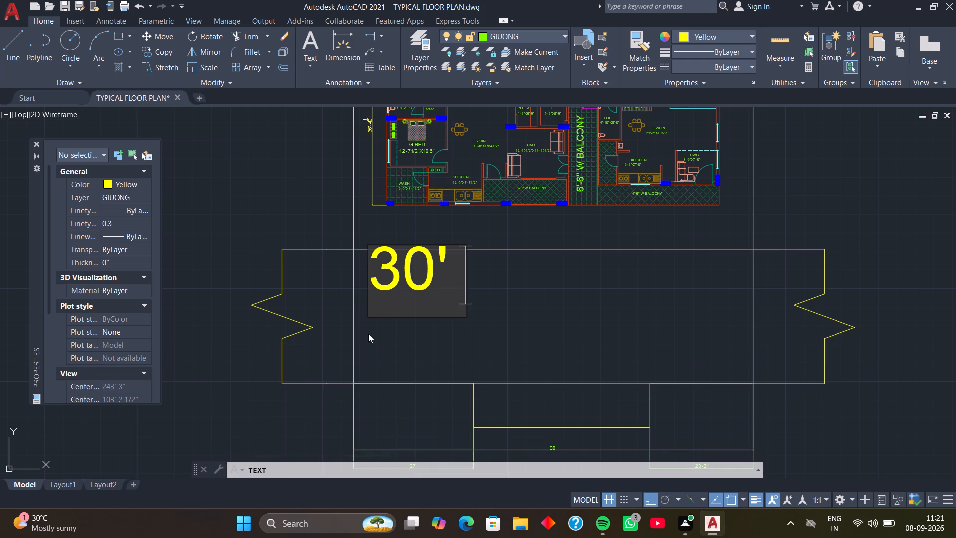
key(r)
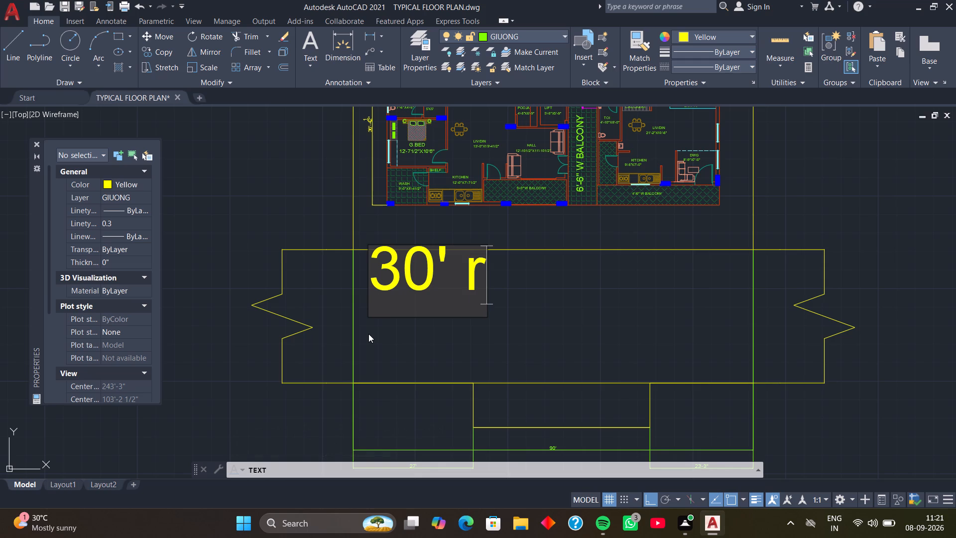
key(o)
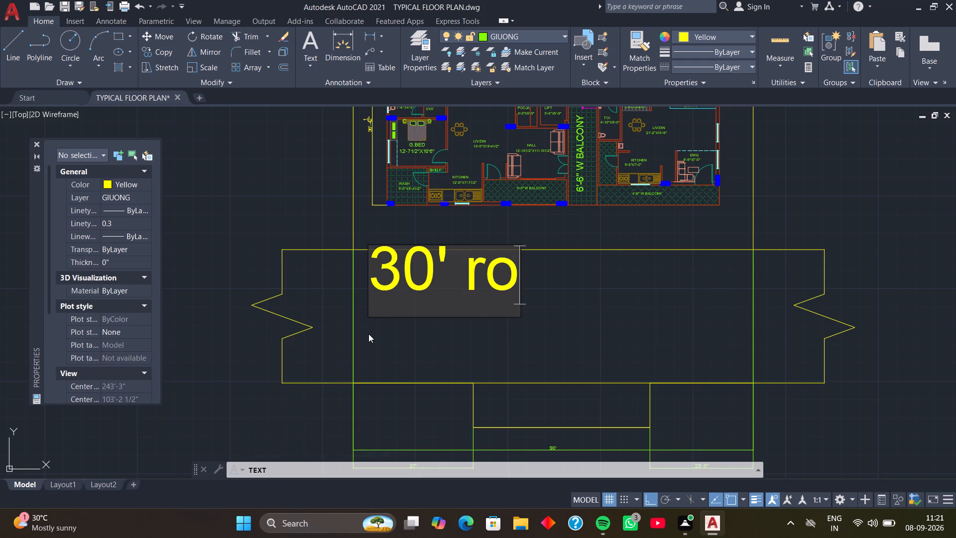
key(BackSpace)
key(BackSpace)
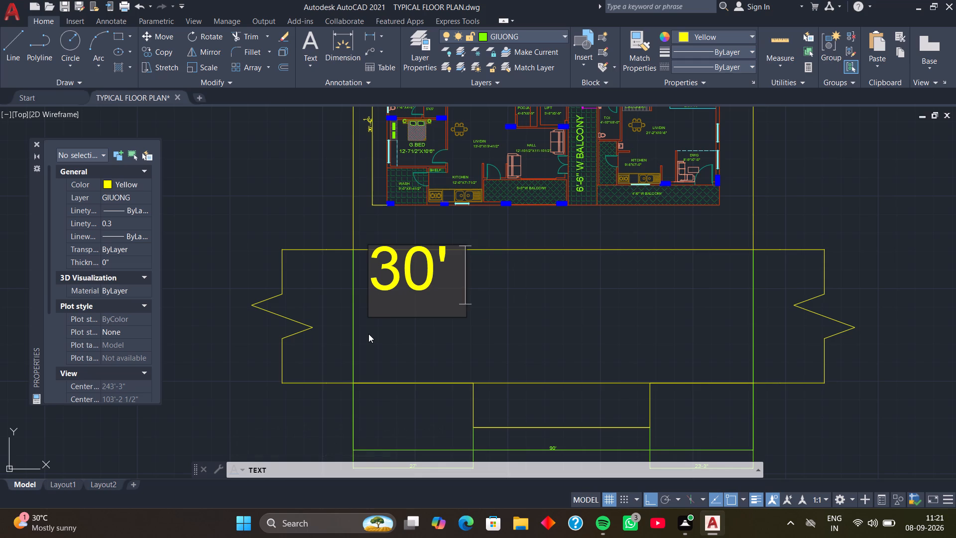
text(RO)
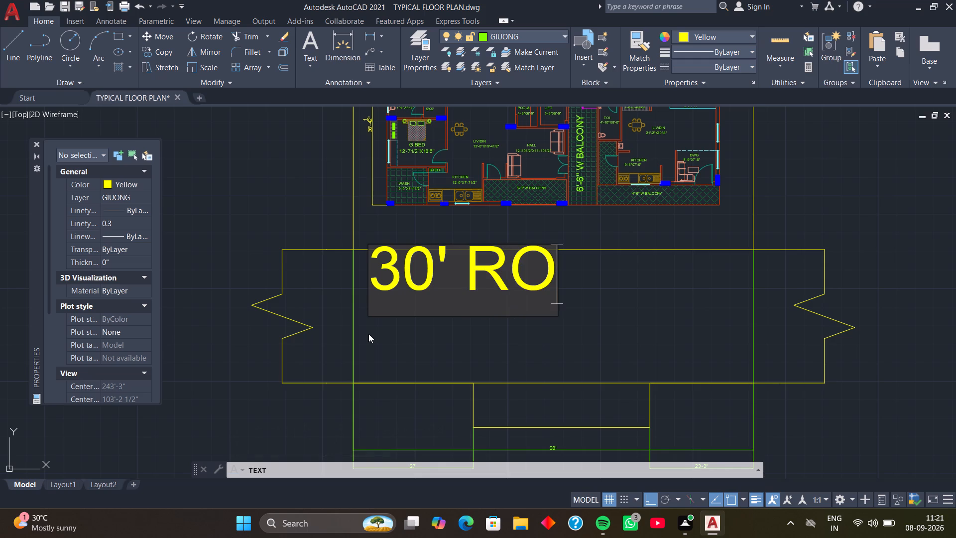
text(AD)
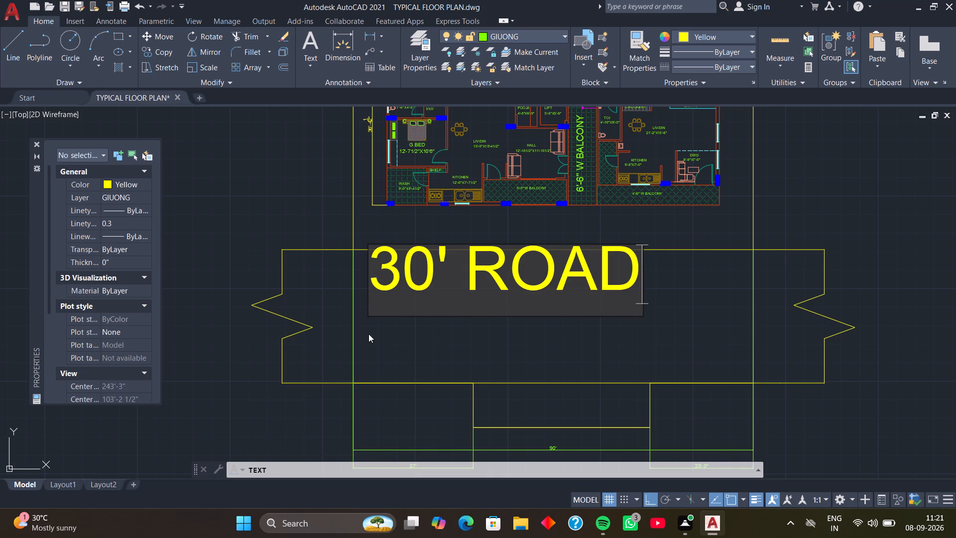
key(space)
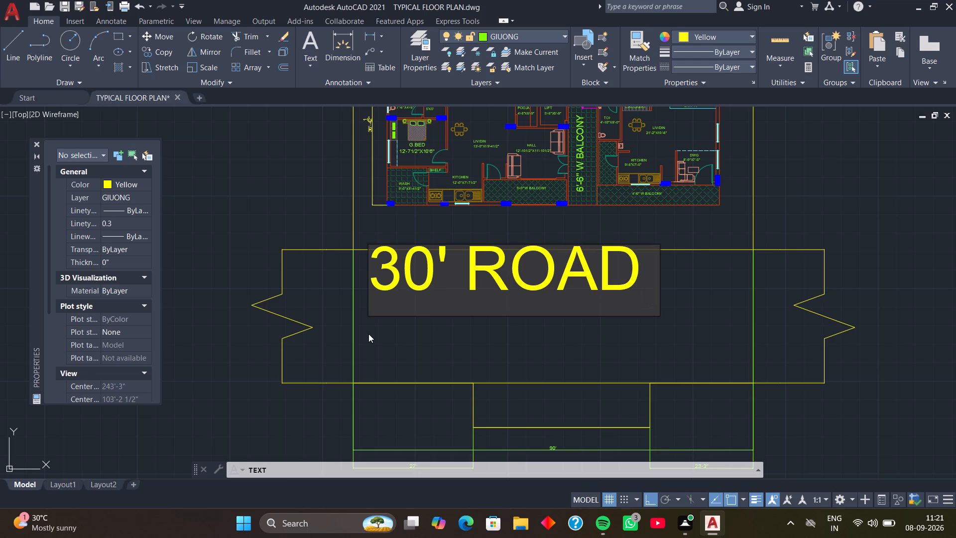
key(Return)
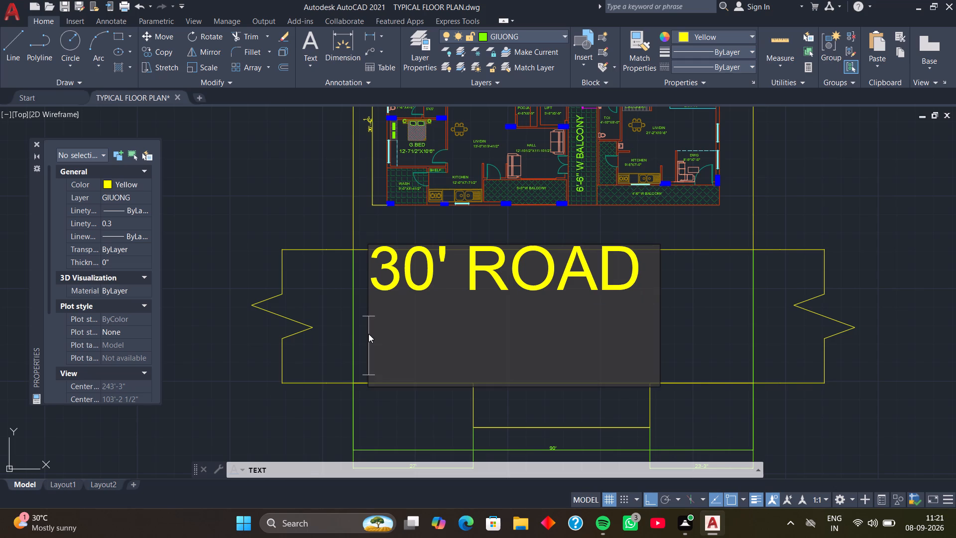
key(Return)
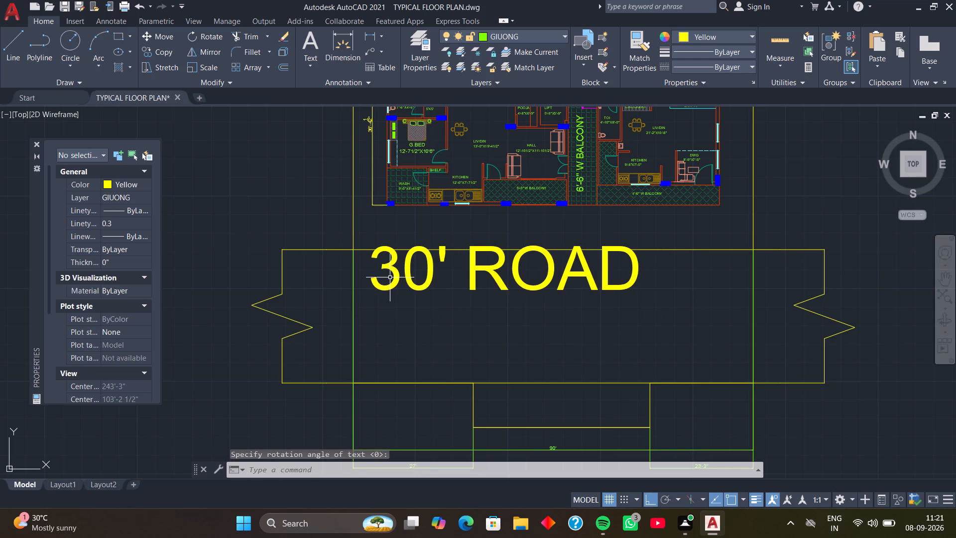
Move the "30' ROAD" text down between the road lines so it starts on the plot's west boundary line.
click(390, 277)
click(391, 278)
click(393, 283)
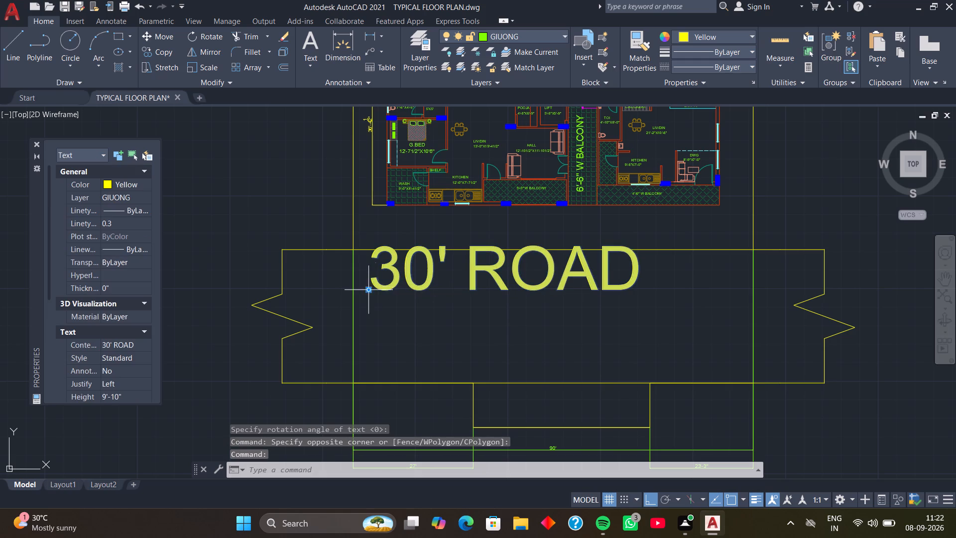
click(365, 288)
click(367, 291)
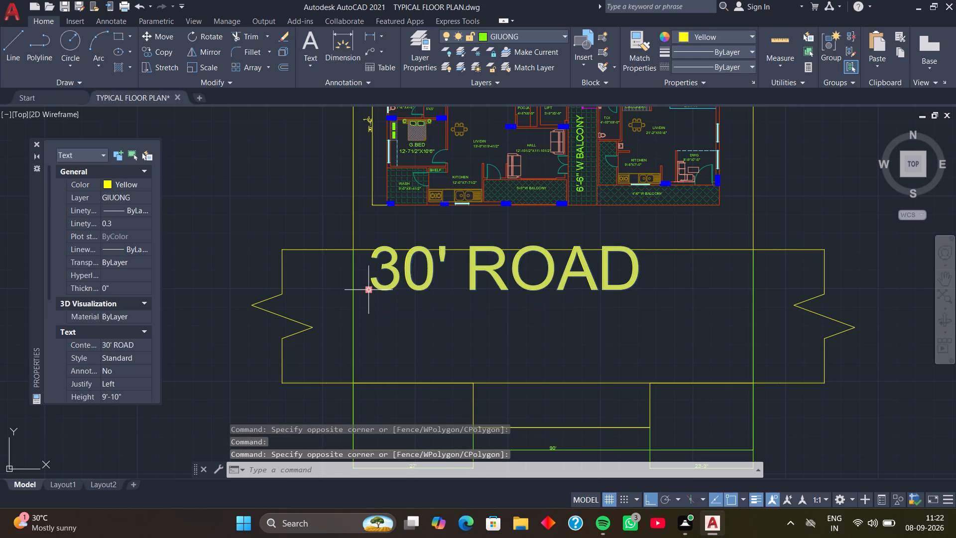
click(367, 291)
click(352, 339)
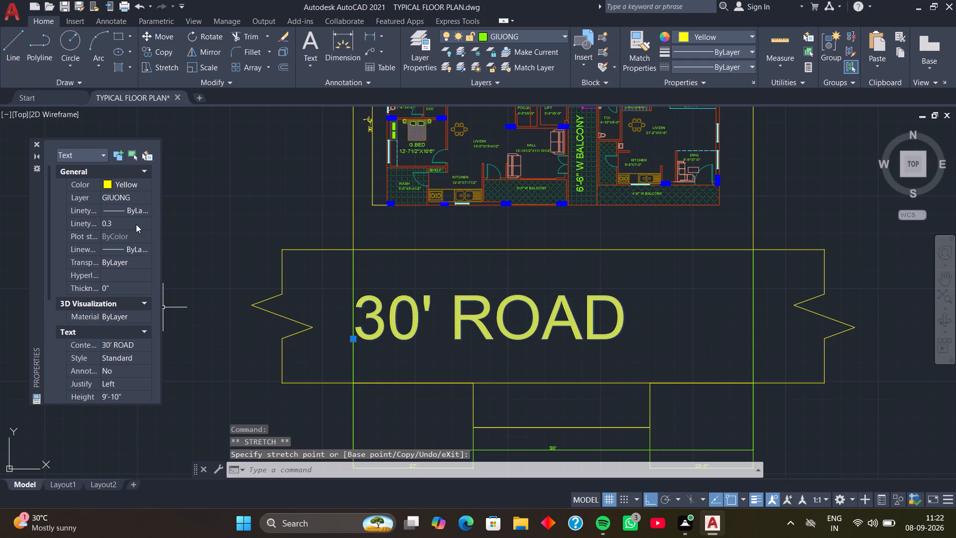
Set the "30' ROAD" text height to 2'.
scroll(133, 242, down, 3)
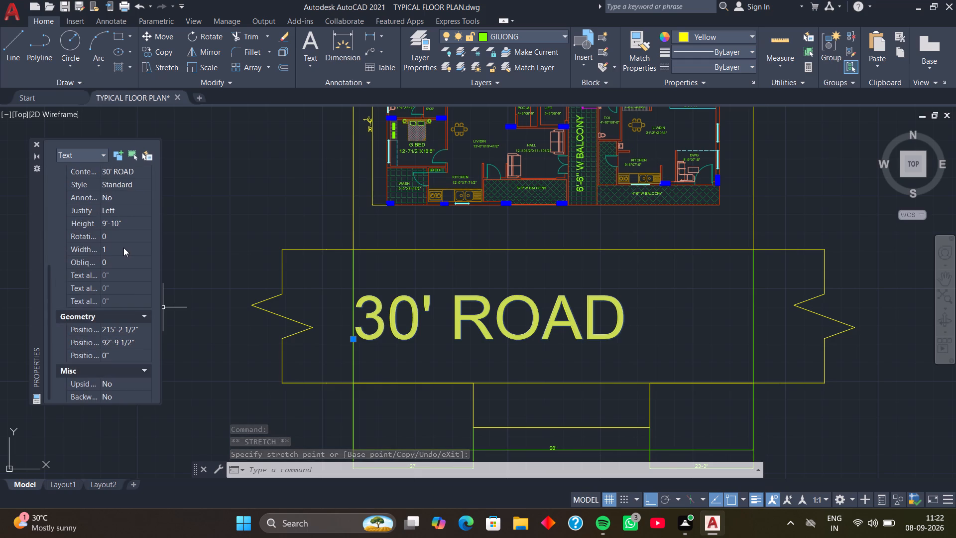
click(134, 226)
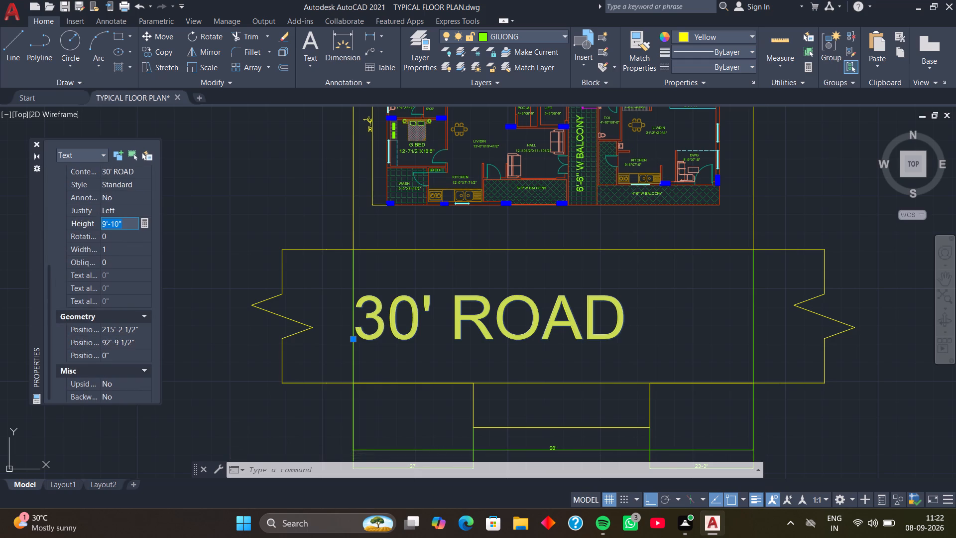
text(2')
key(Return)
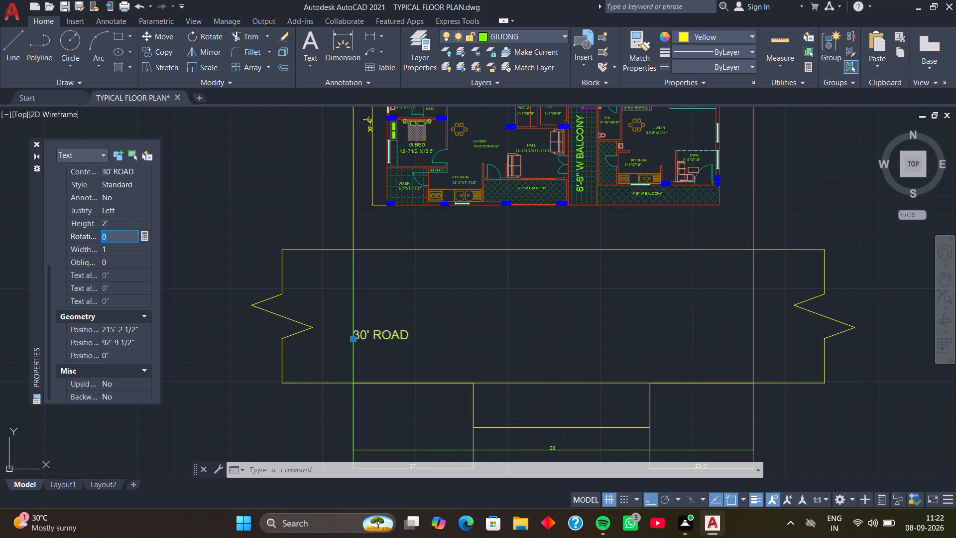
scroll(330, 226, down, 1)
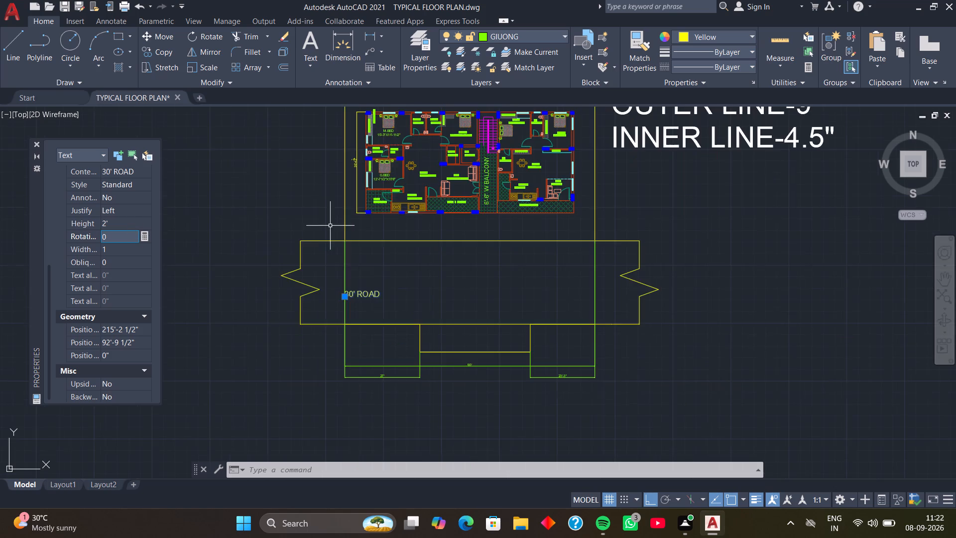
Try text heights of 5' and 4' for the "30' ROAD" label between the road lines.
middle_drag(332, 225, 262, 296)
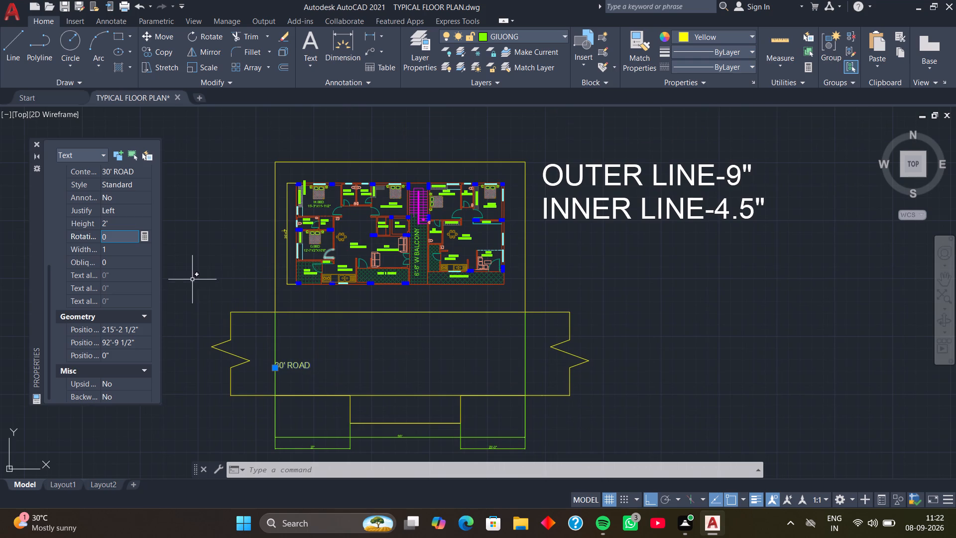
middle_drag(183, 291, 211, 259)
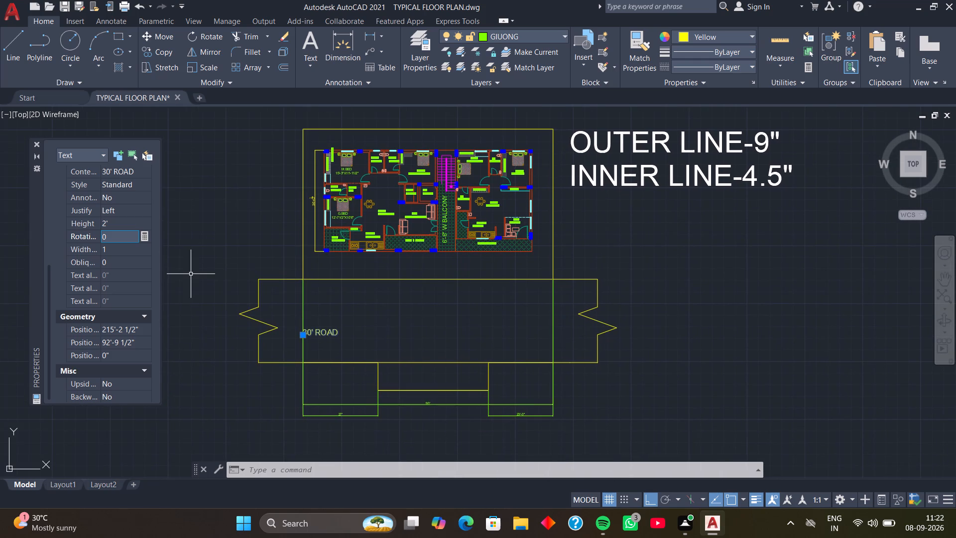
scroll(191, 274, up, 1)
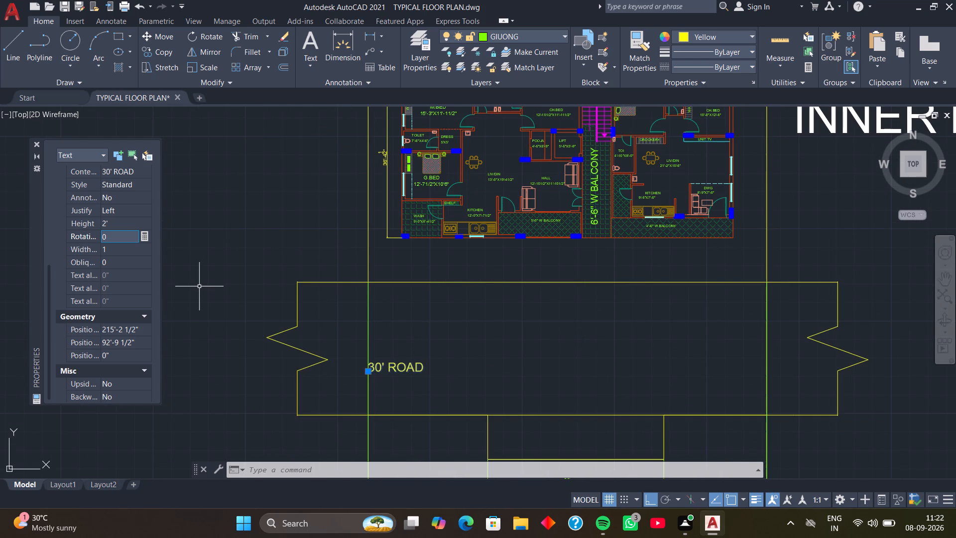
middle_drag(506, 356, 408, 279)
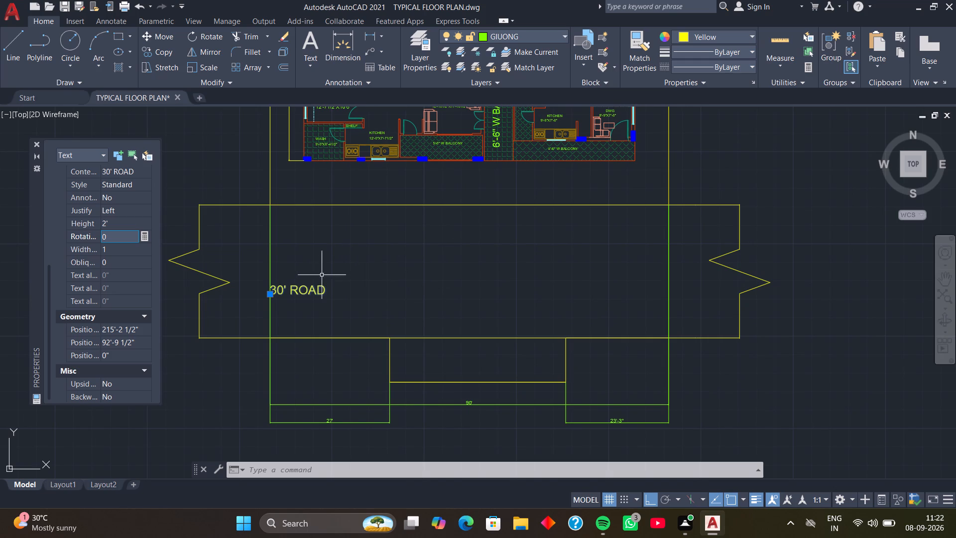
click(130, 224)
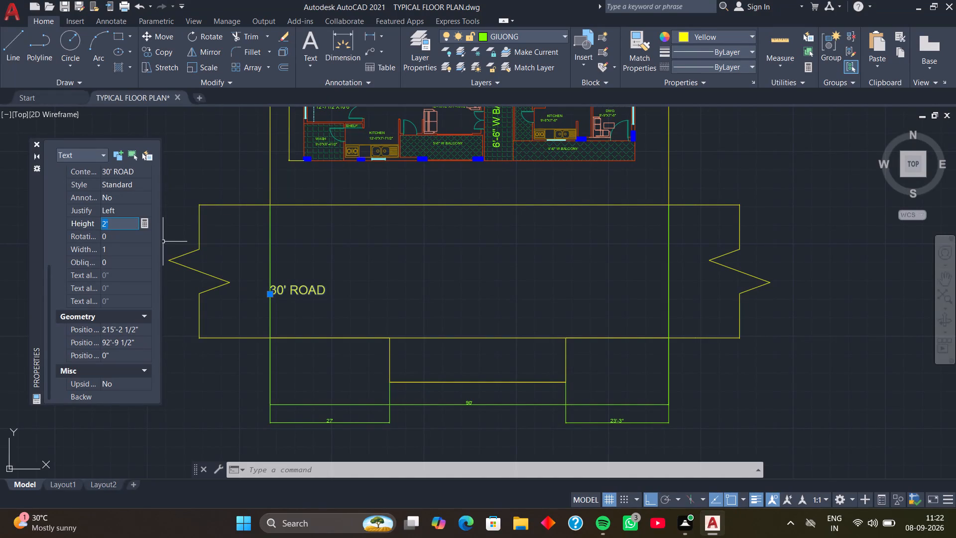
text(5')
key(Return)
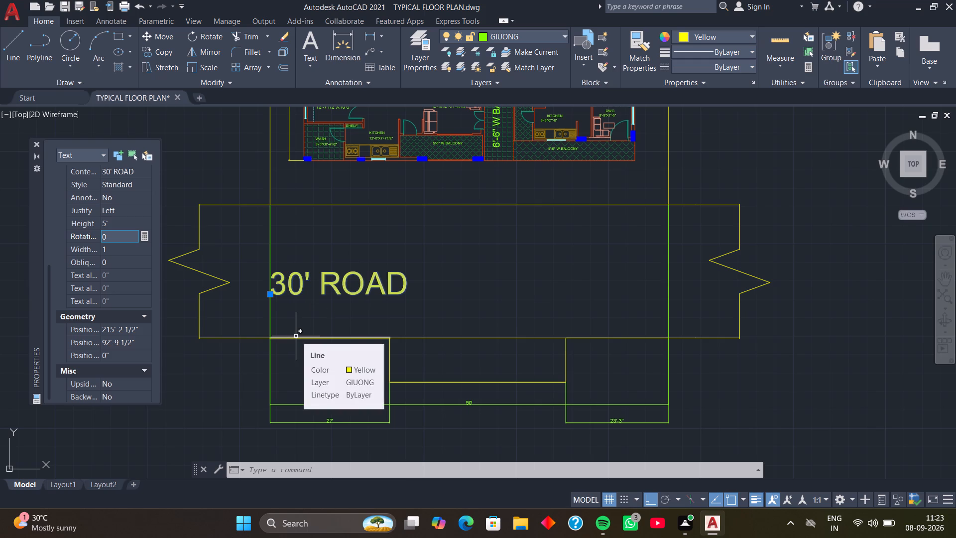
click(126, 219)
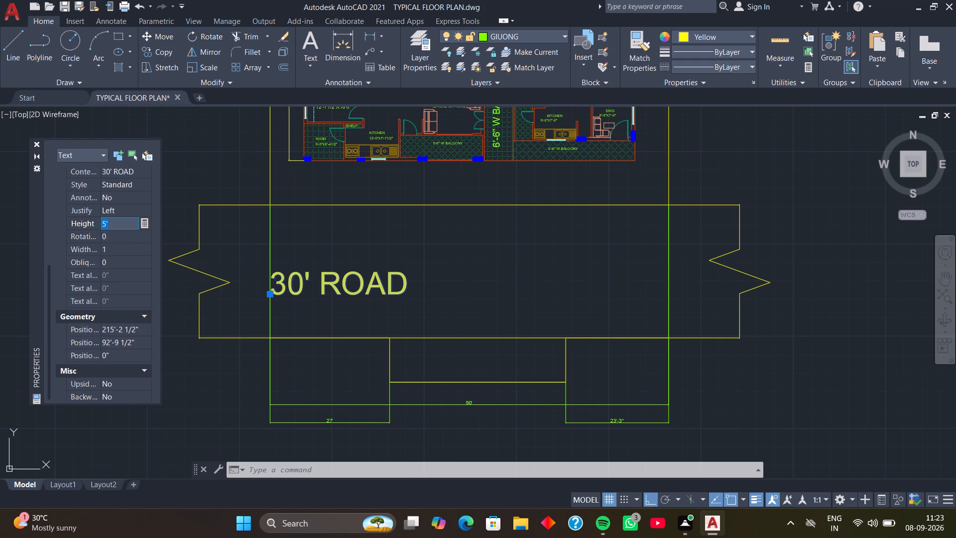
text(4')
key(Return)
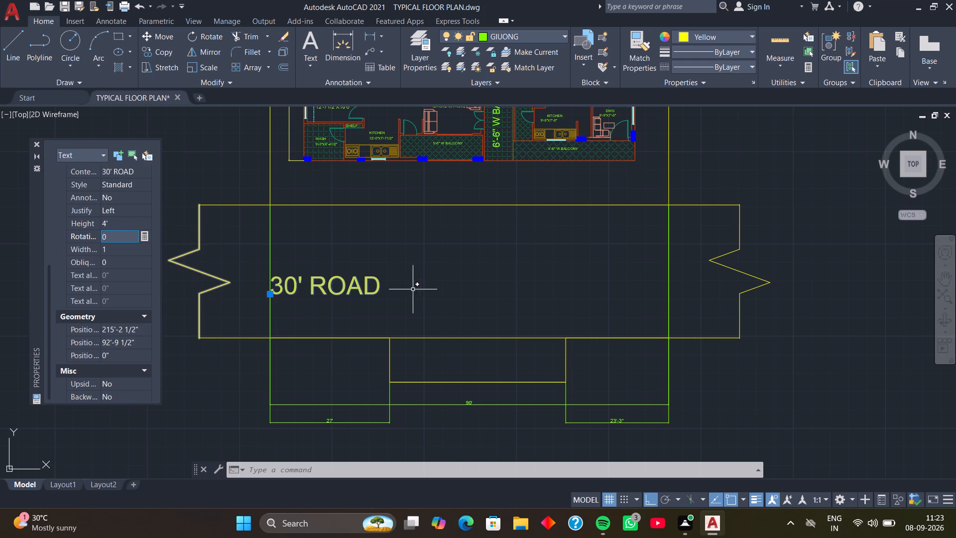
Set the "30' ROAD" text height to 3'.
click(132, 221)
text(3')
key(Return)
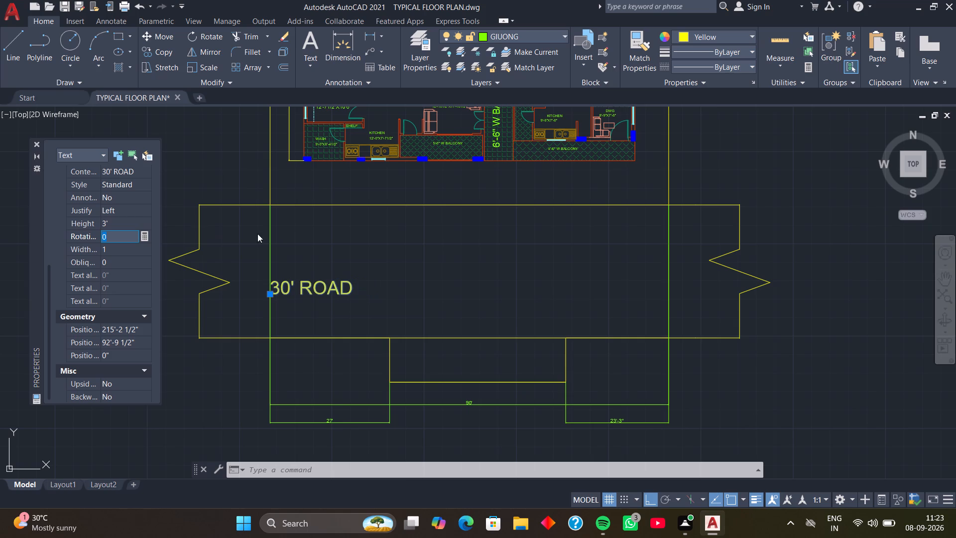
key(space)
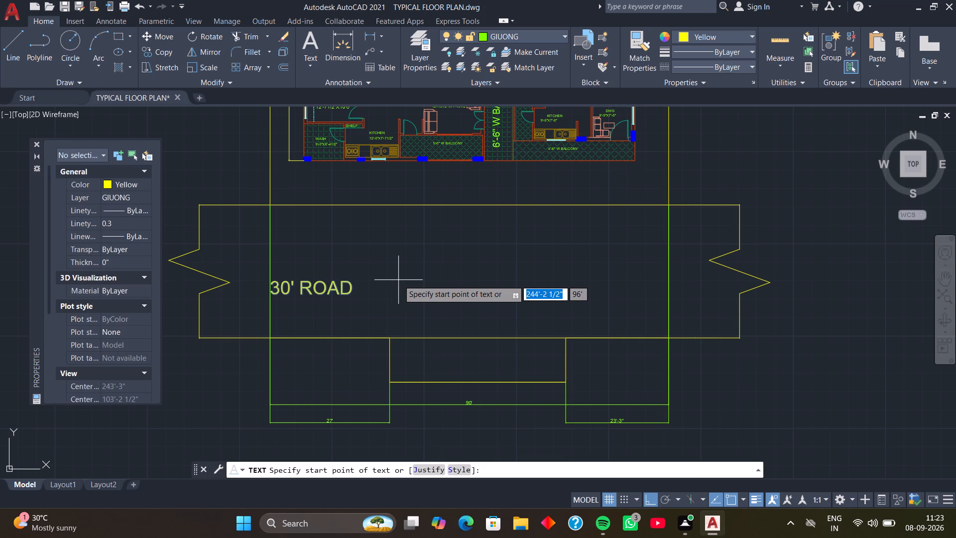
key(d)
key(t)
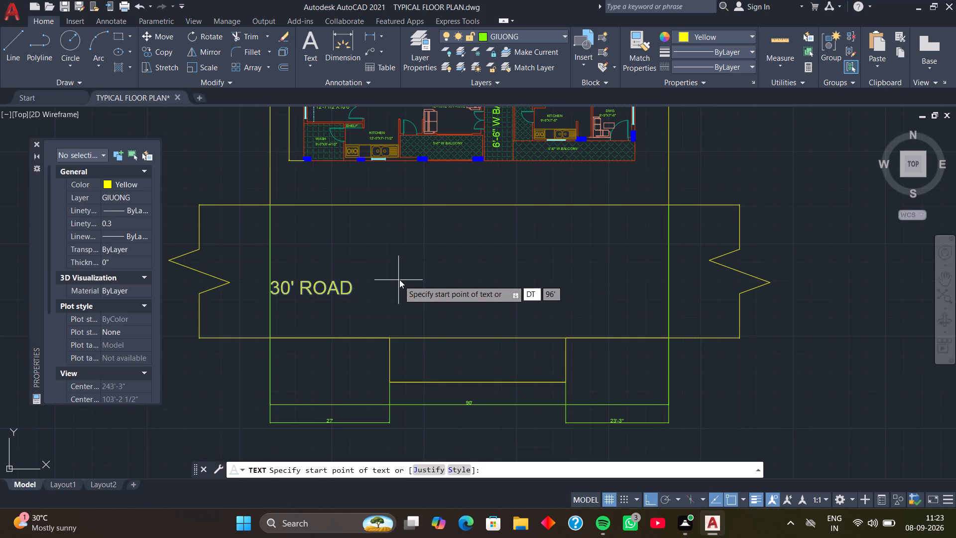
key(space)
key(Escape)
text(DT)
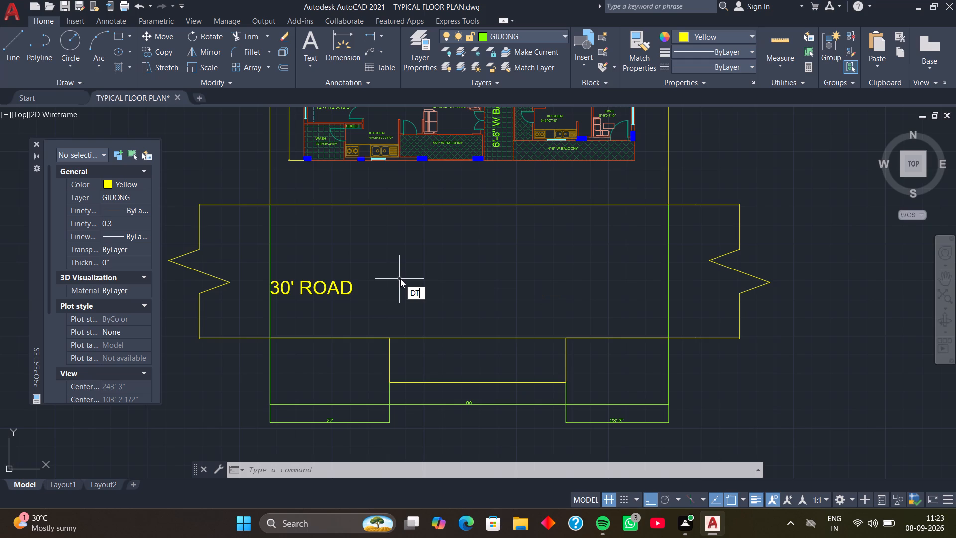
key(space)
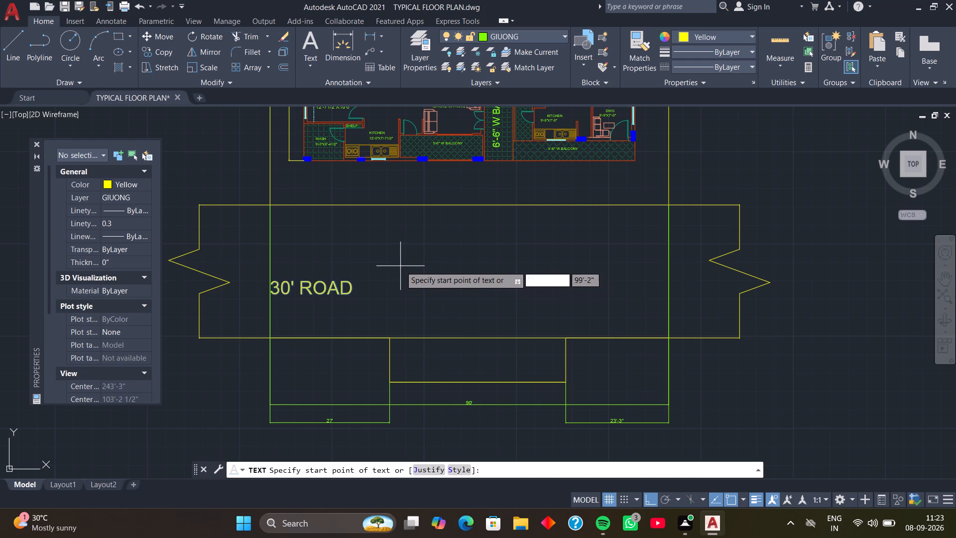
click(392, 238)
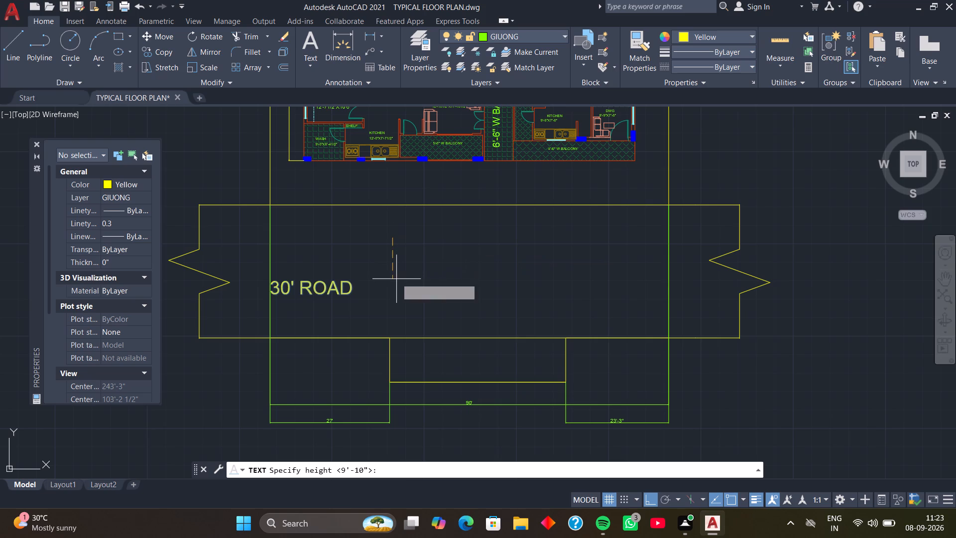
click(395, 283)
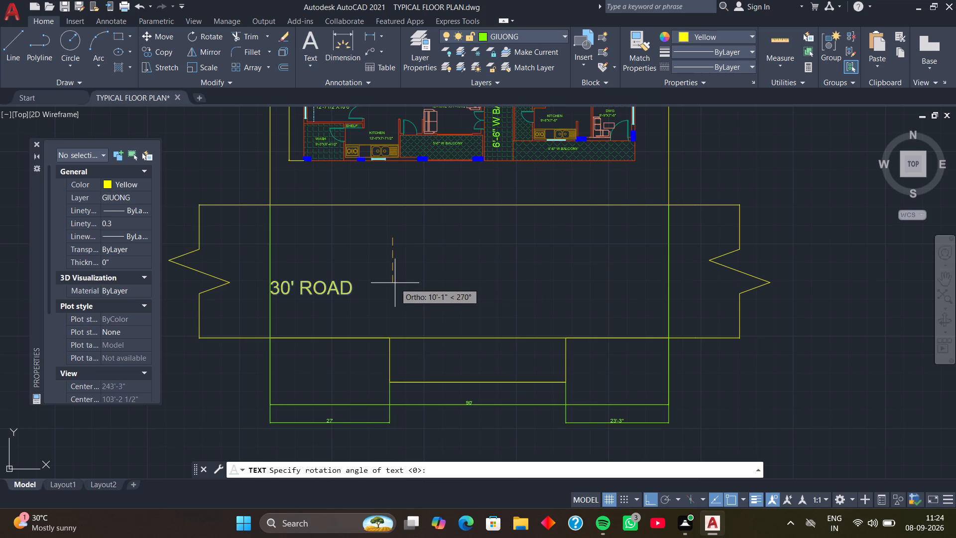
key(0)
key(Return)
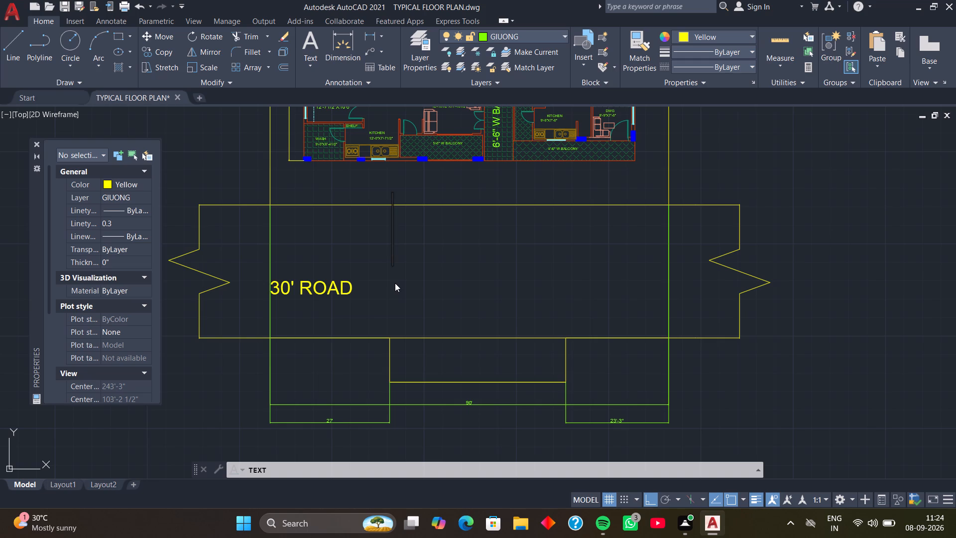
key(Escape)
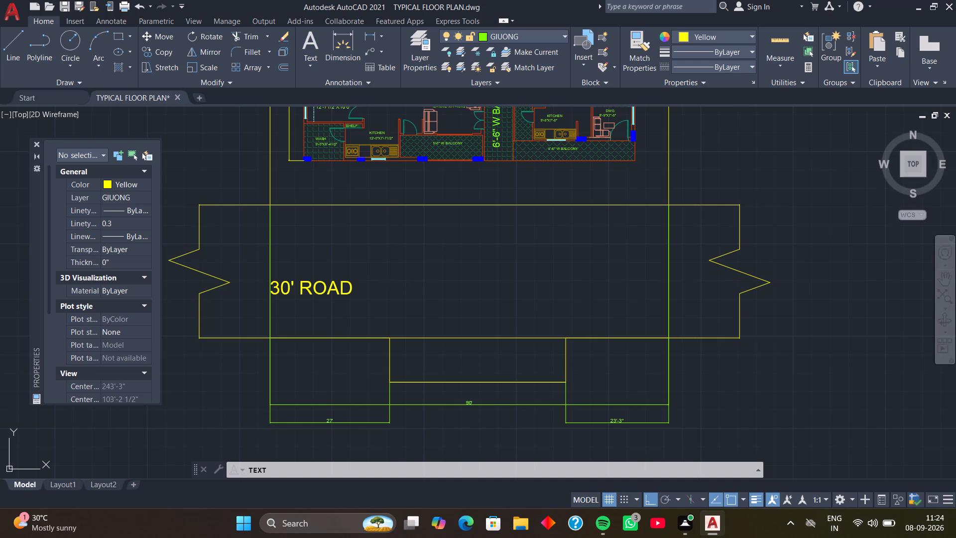
Copy the "30' ROAD" text about 70'-6" horizontally to the east, just inside the plot's east boundary line.
click(351, 287)
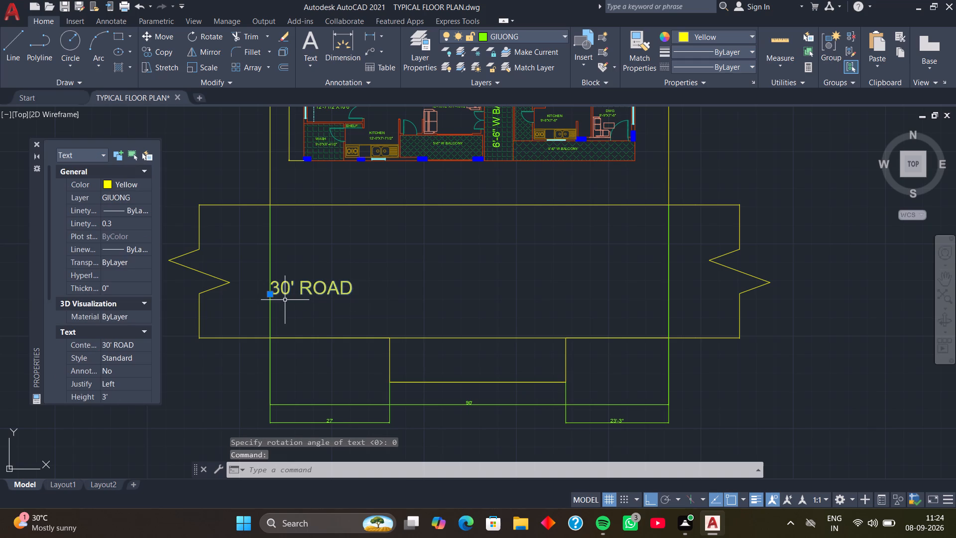
key(c)
key(o)
key(space)
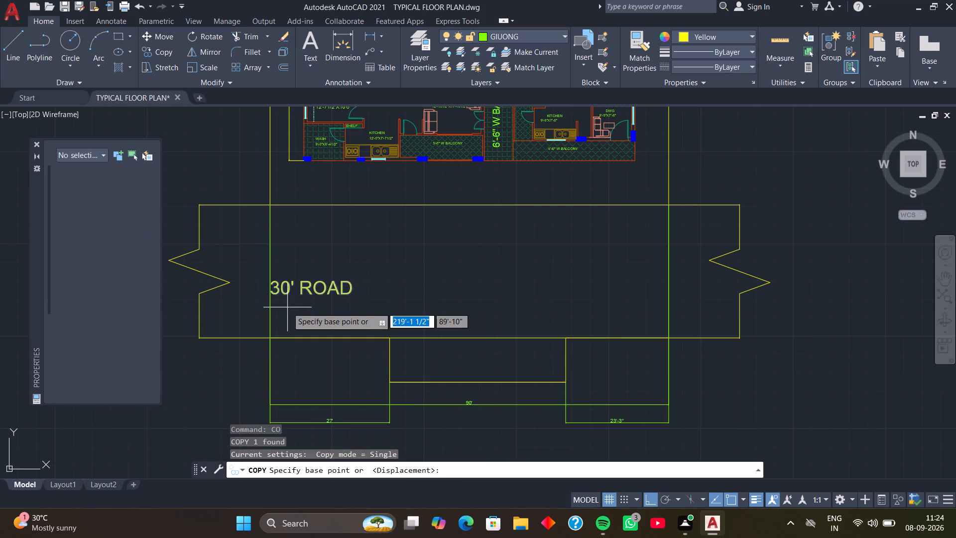
click(272, 294)
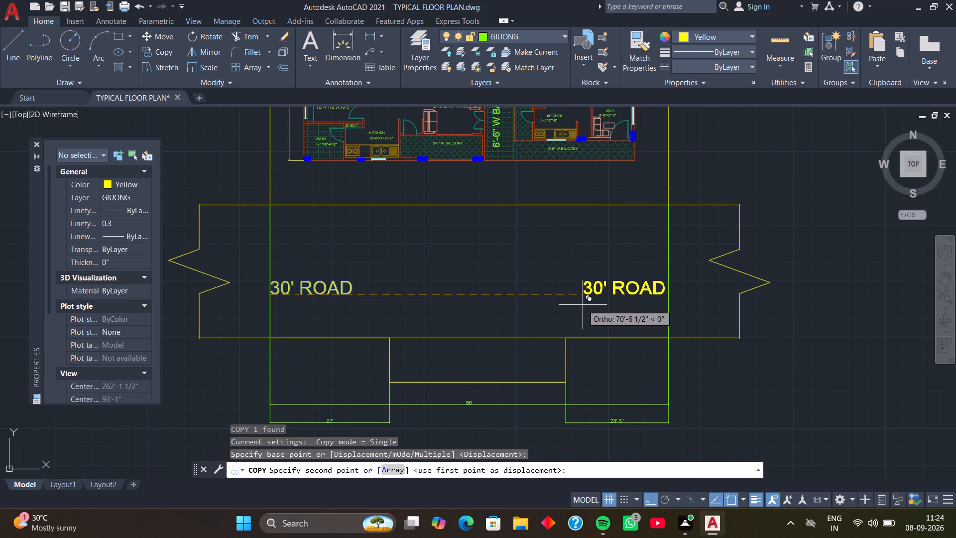
click(583, 305)
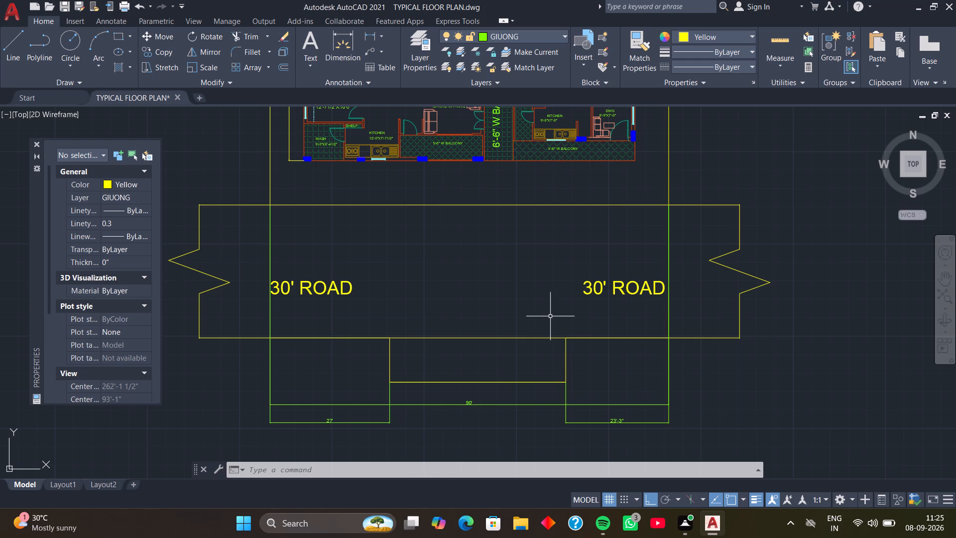
Shift the western "30' ROAD" label horizontally west so it straddles the plot's west boundary line near the break symbol.
middle_drag(499, 296, 506, 294)
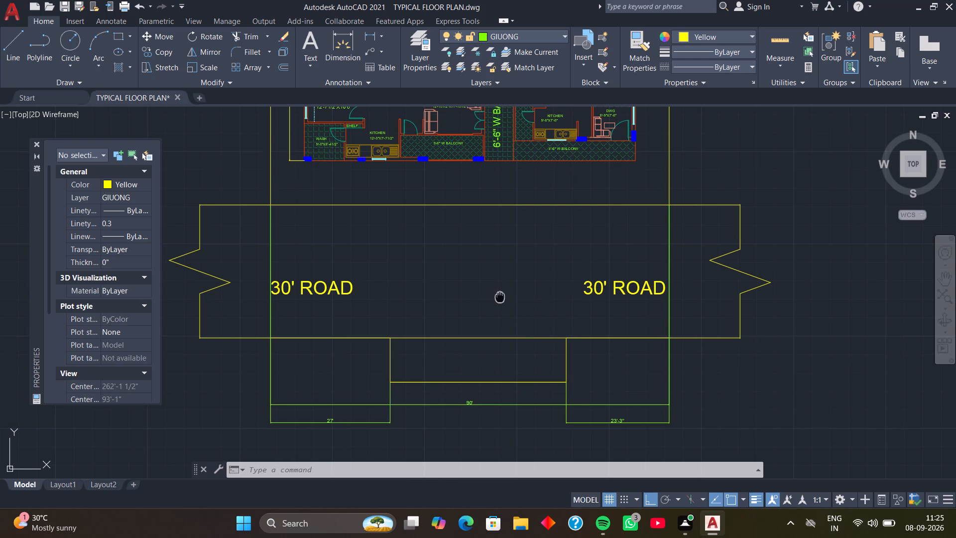
middle_drag(506, 294, 522, 291)
middle_drag(490, 293, 515, 288)
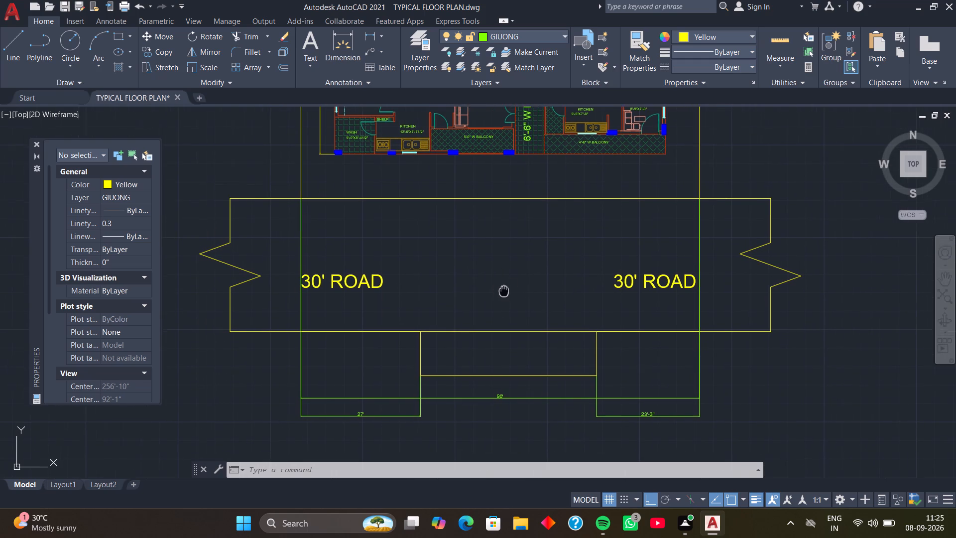
middle_drag(515, 288, 528, 285)
middle_drag(497, 292, 534, 285)
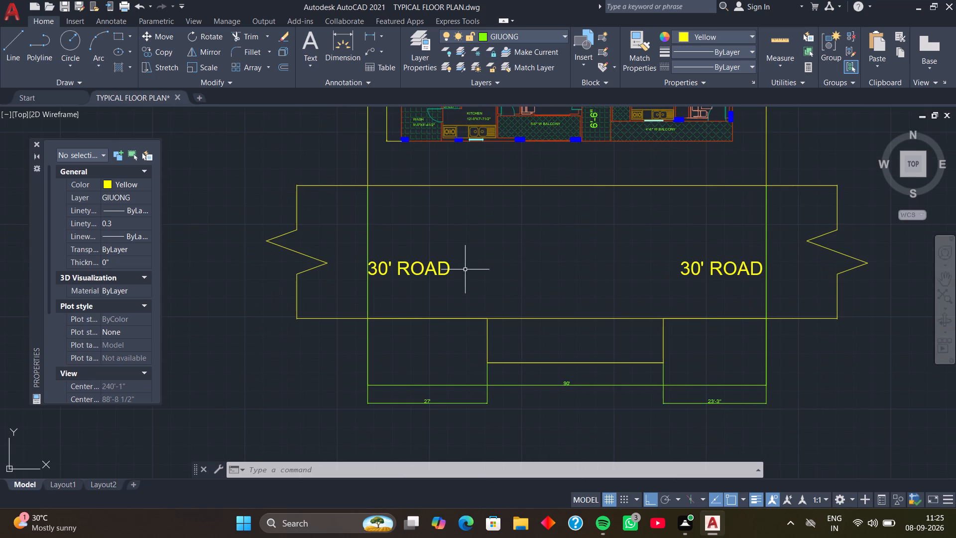
click(451, 269)
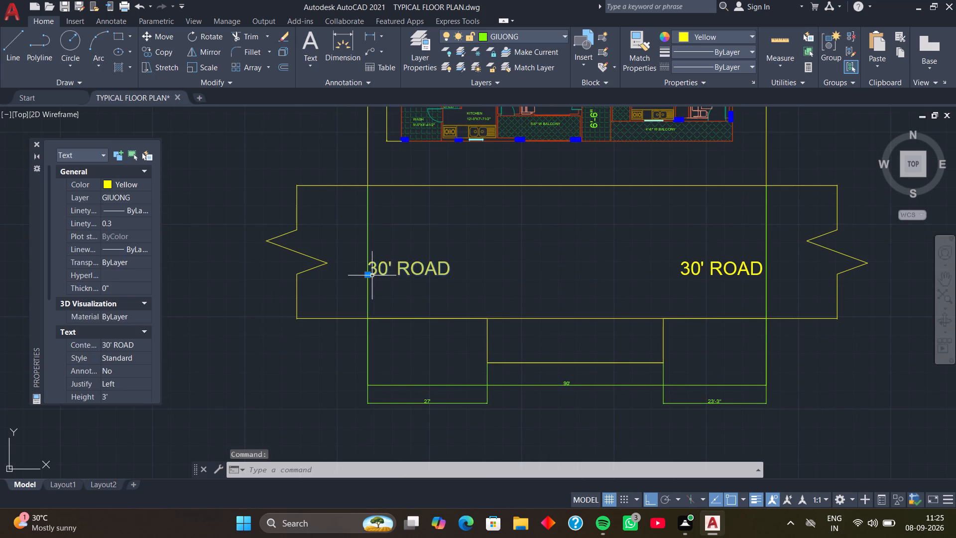
click(367, 275)
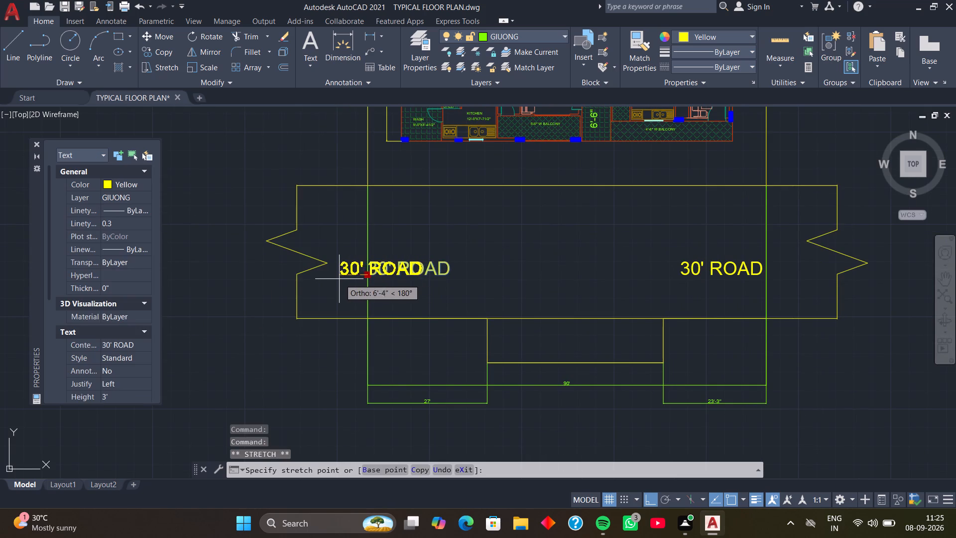
click(337, 279)
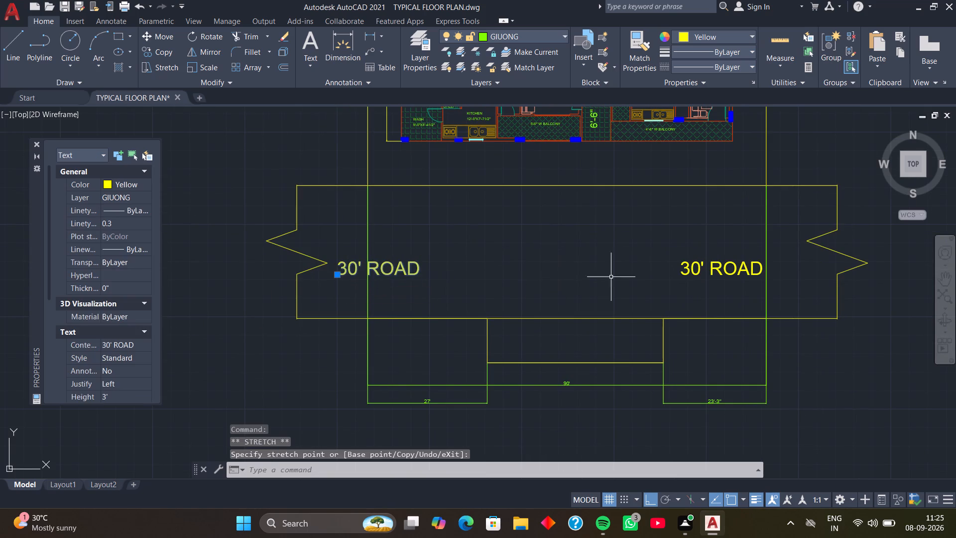
Shift the eastern "30' ROAD" label about 16' horizontally east so it straddles the plot's east boundary line near the break symbol.
click(686, 273)
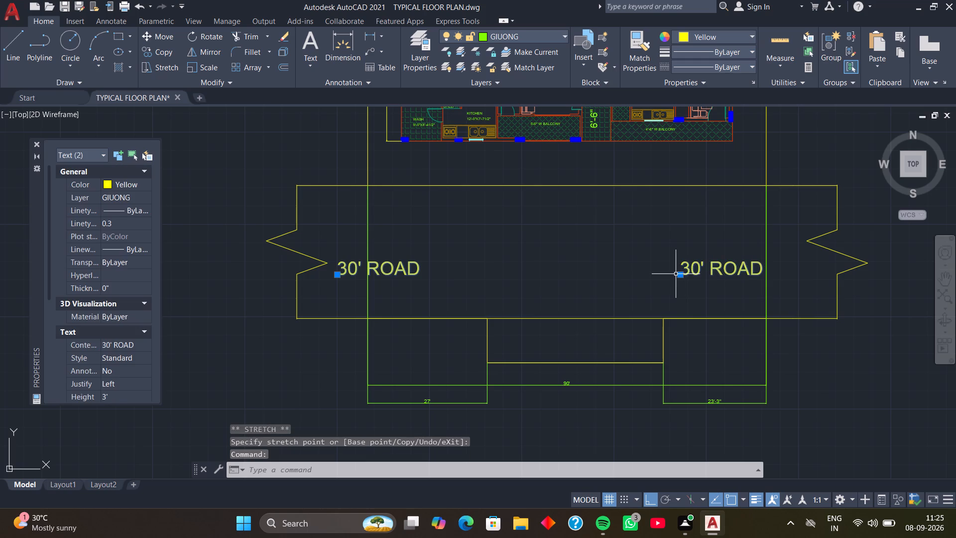
click(681, 274)
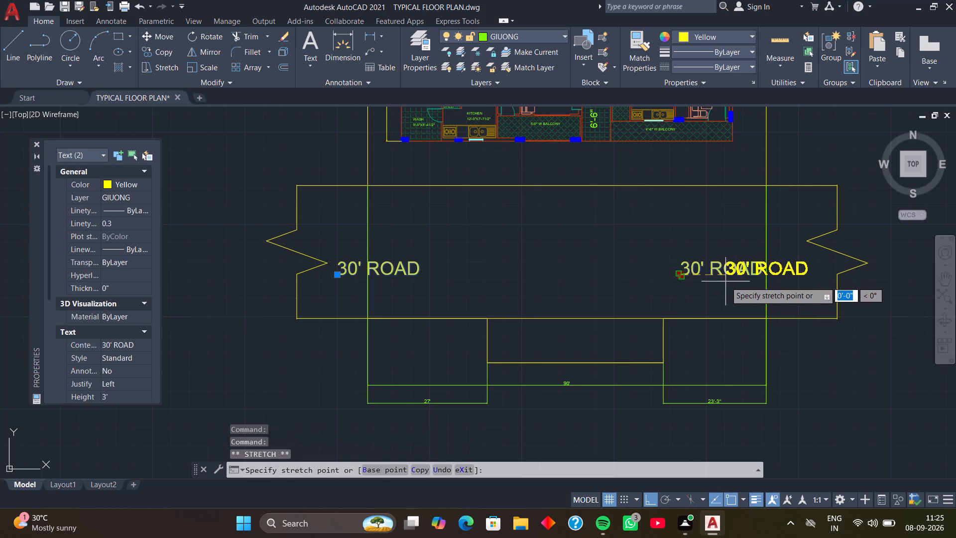
scroll(736, 279, up, 2)
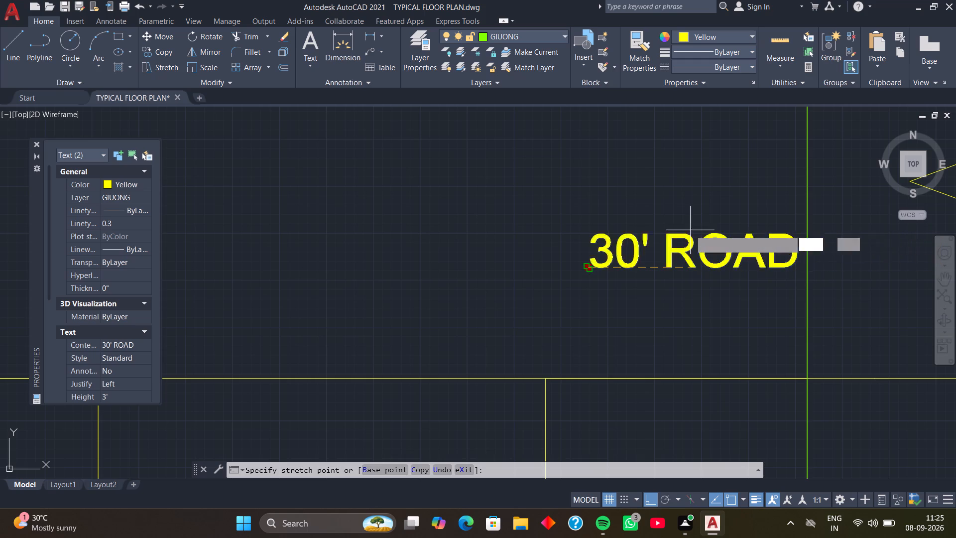
scroll(740, 257, down, 2)
middle_drag(734, 256, 713, 261)
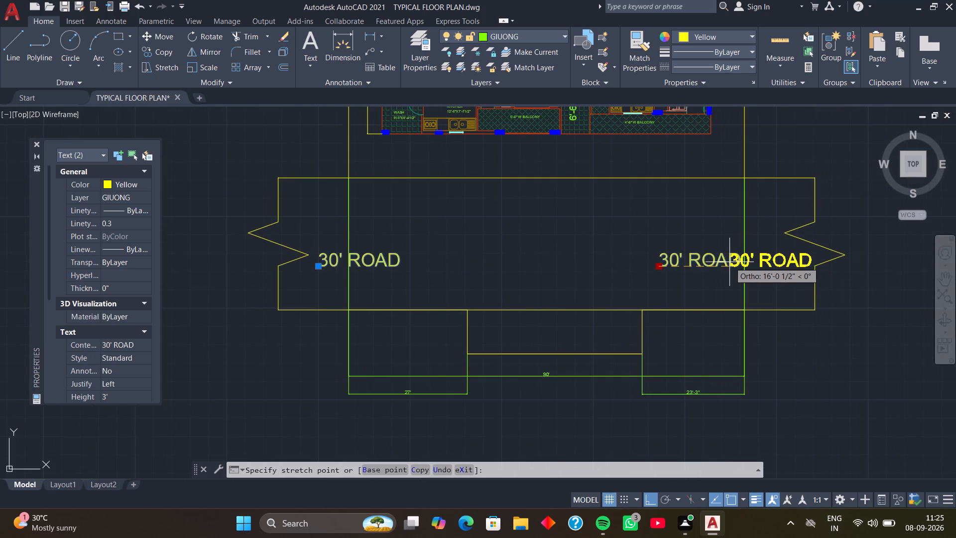
click(729, 262)
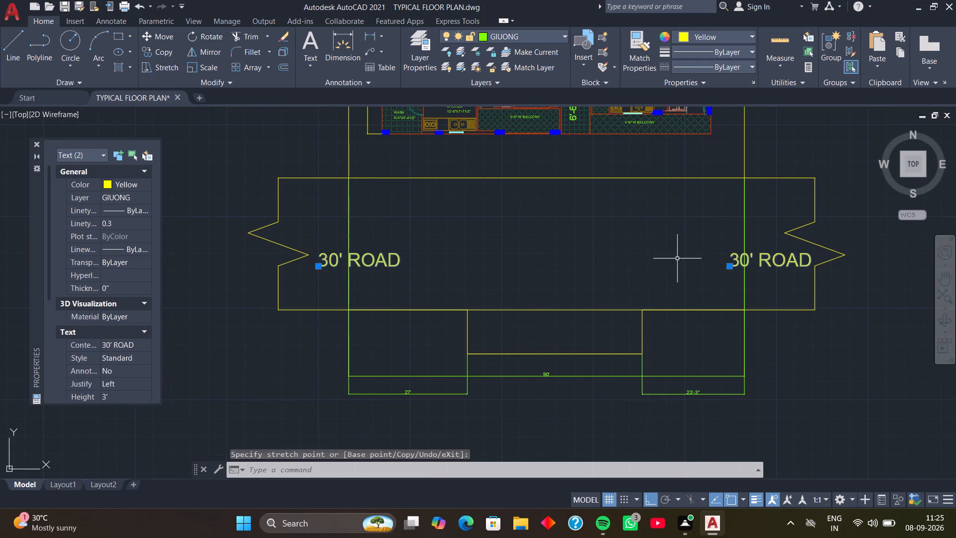
key(Escape)
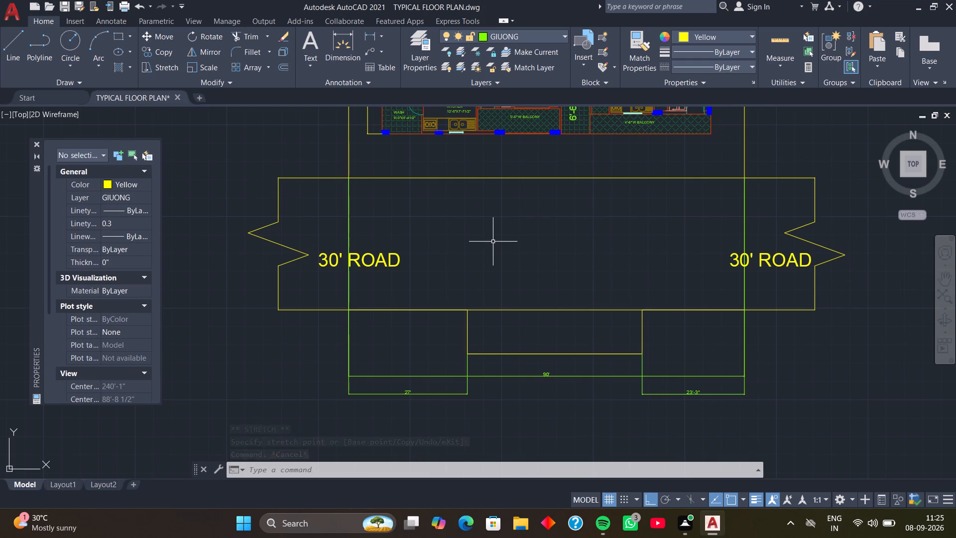
middle_drag(466, 254, 482, 252)
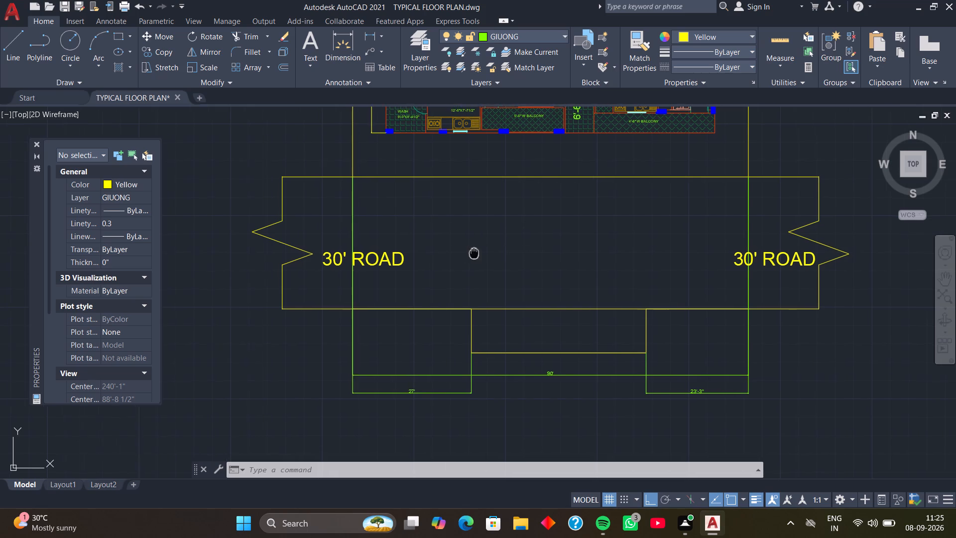
Erase the two short line segments overlapping the road's south edge, above the 27' and 23'-3" dimensions.
middle_drag(482, 252, 499, 255)
middle_drag(497, 257, 499, 270)
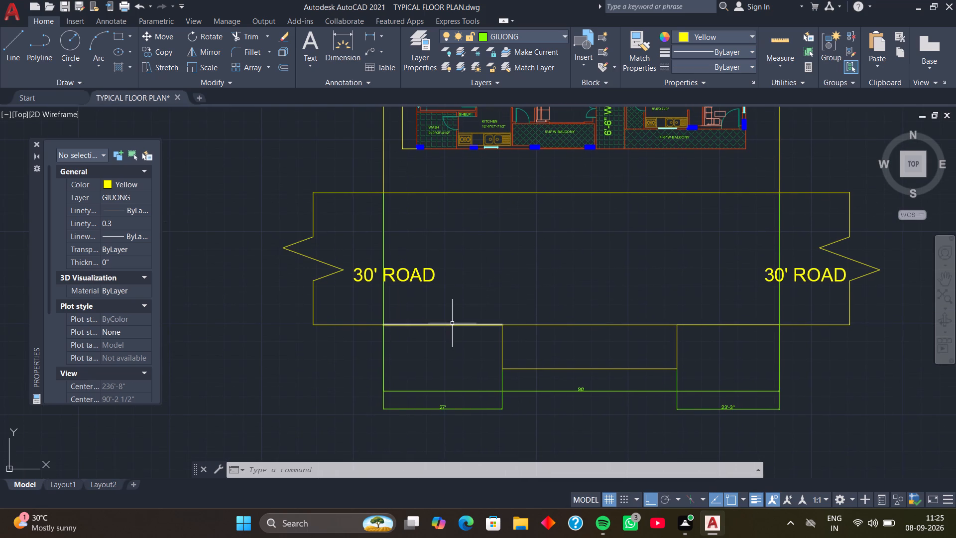
click(452, 323)
key(Delete)
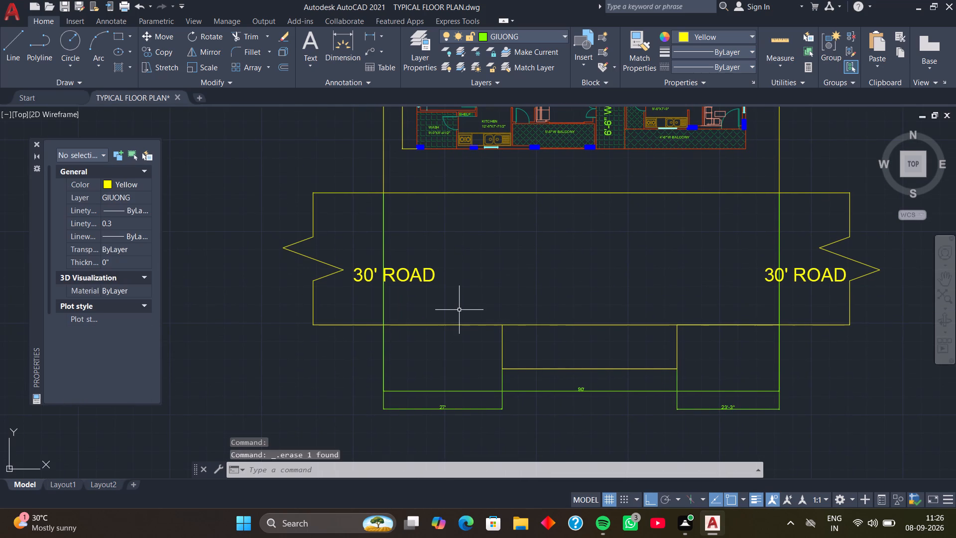
click(720, 324)
key(Delete)
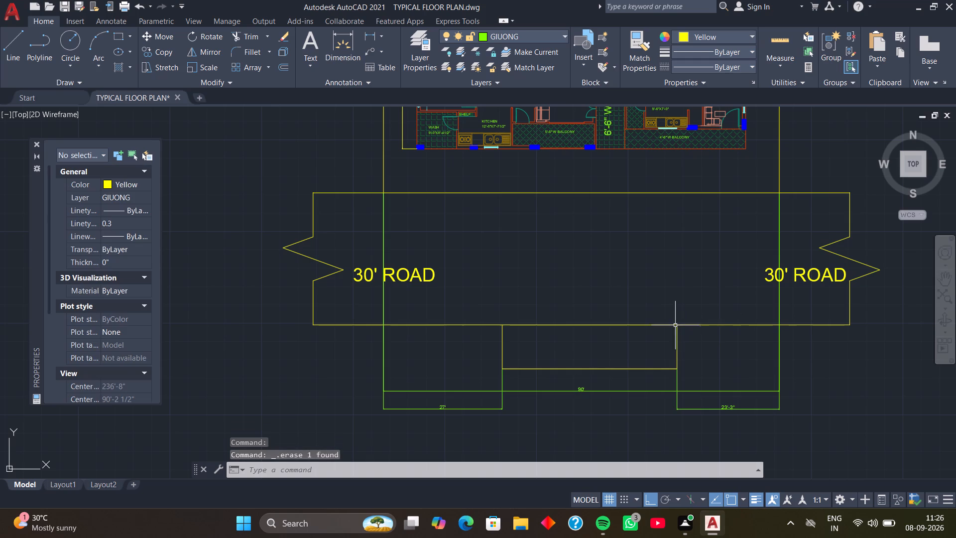
Add single-line text reading "40' EAST", "WIDE" and "ROAD" on three lines mid-road, about 4'-10 1/2" high with rotation 0.
middle_drag(533, 269, 525, 290)
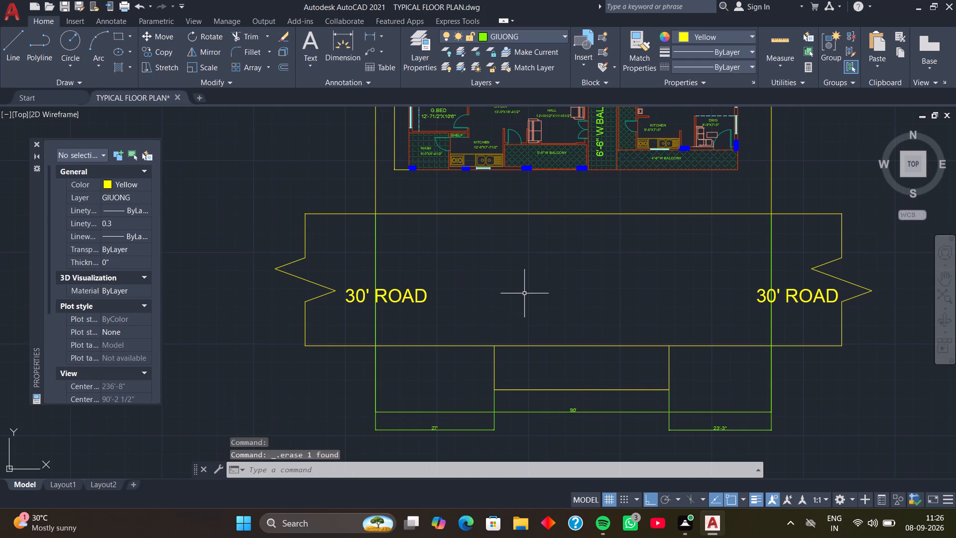
middle_drag(524, 293, 530, 313)
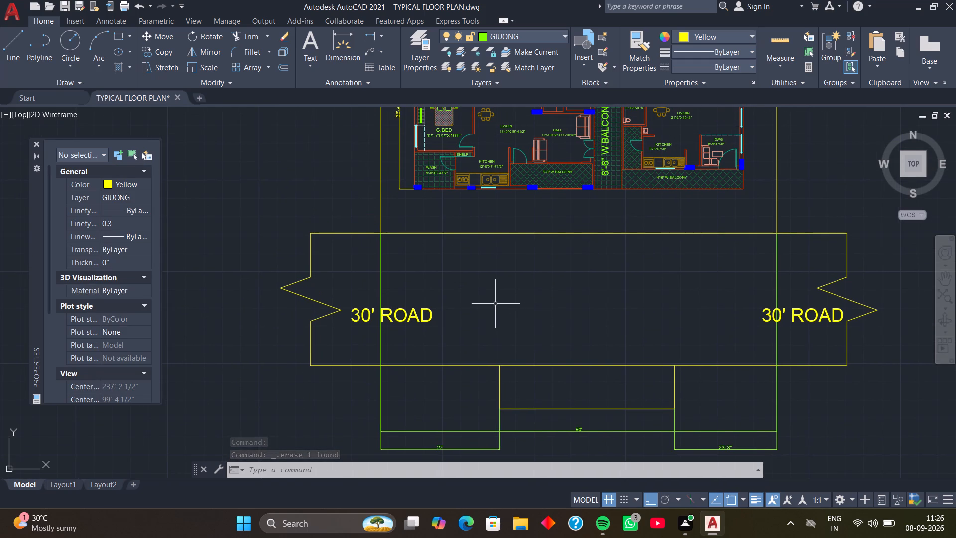
key(d)
text(T)
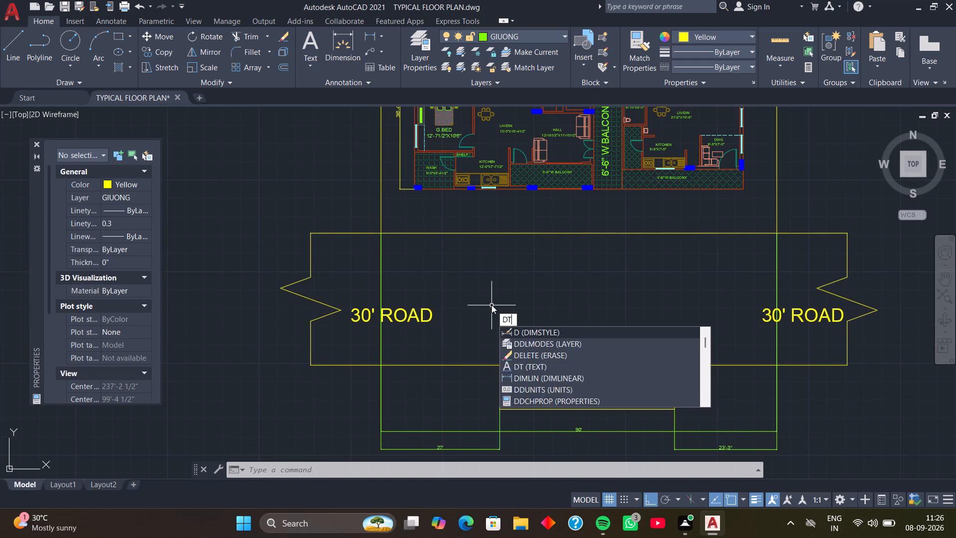
key(space)
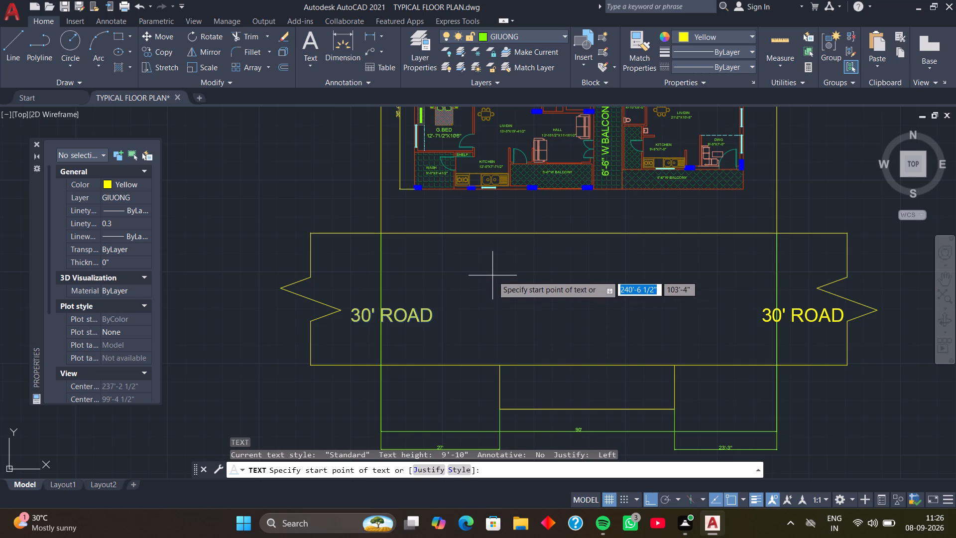
click(492, 275)
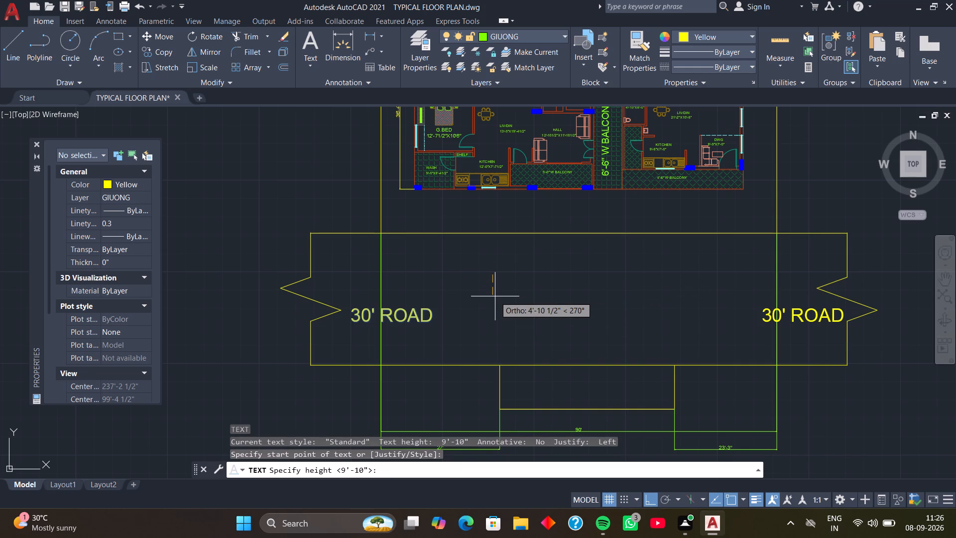
click(495, 296)
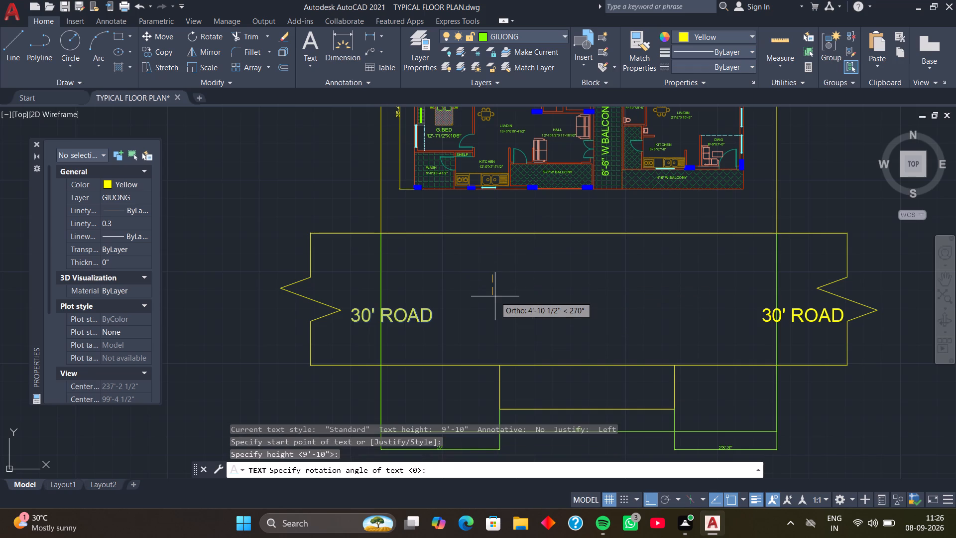
key(0)
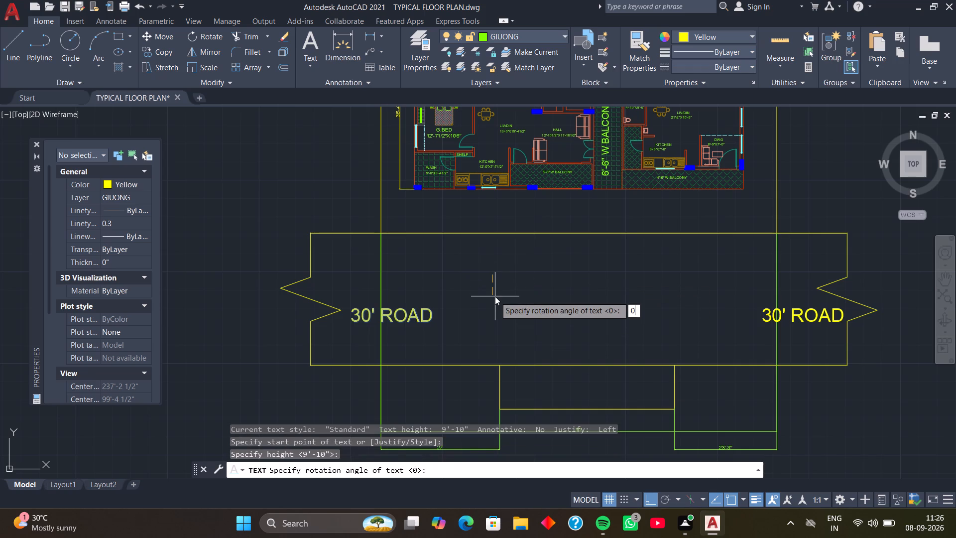
key(Return)
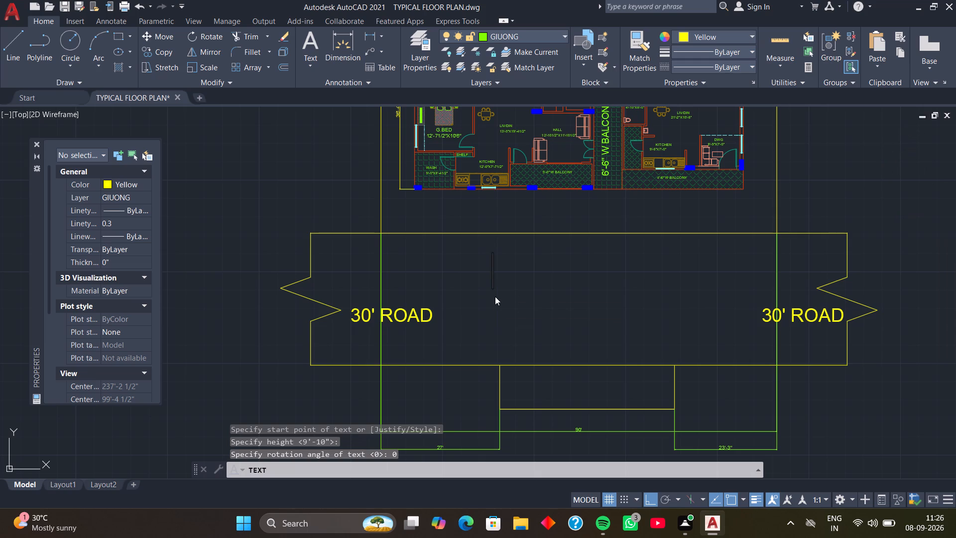
key(4)
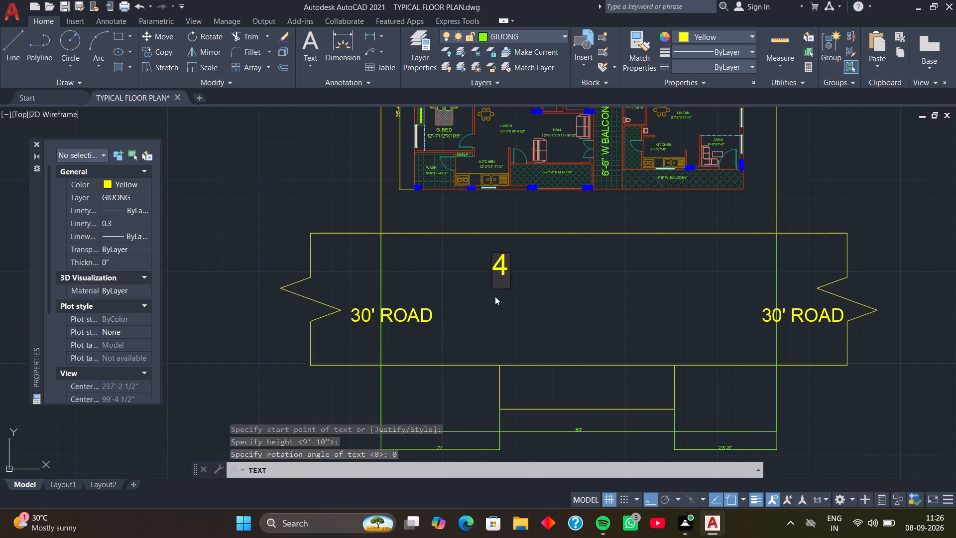
text(0')
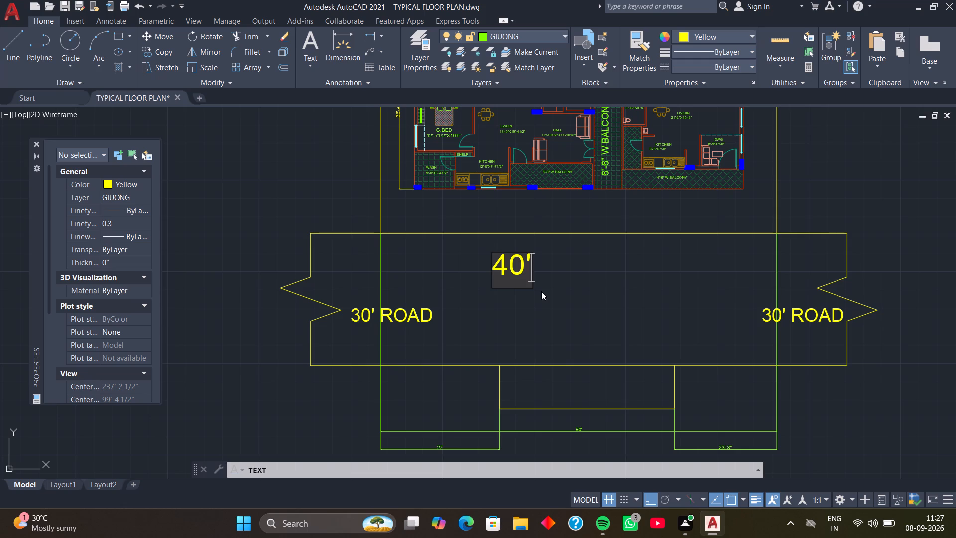
key(space)
text(EA)
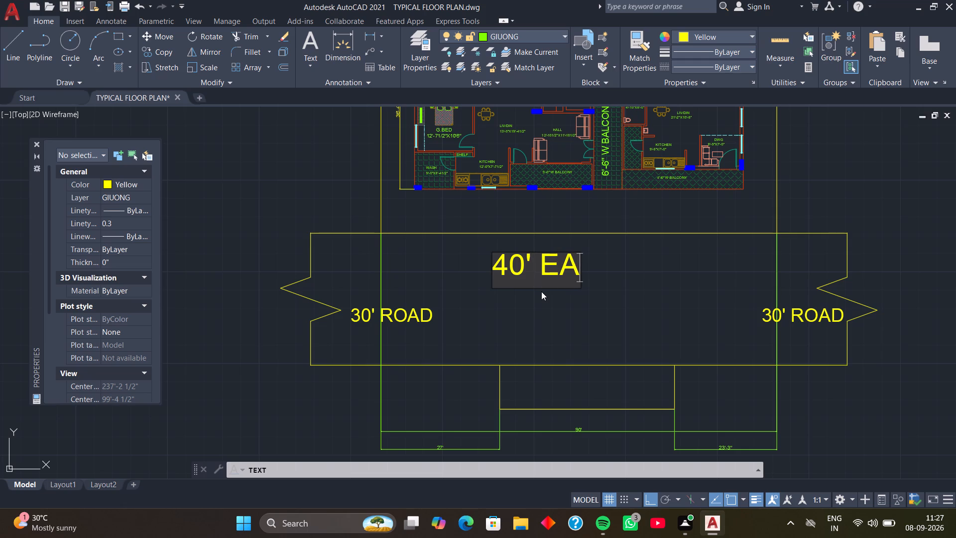
text(ST)
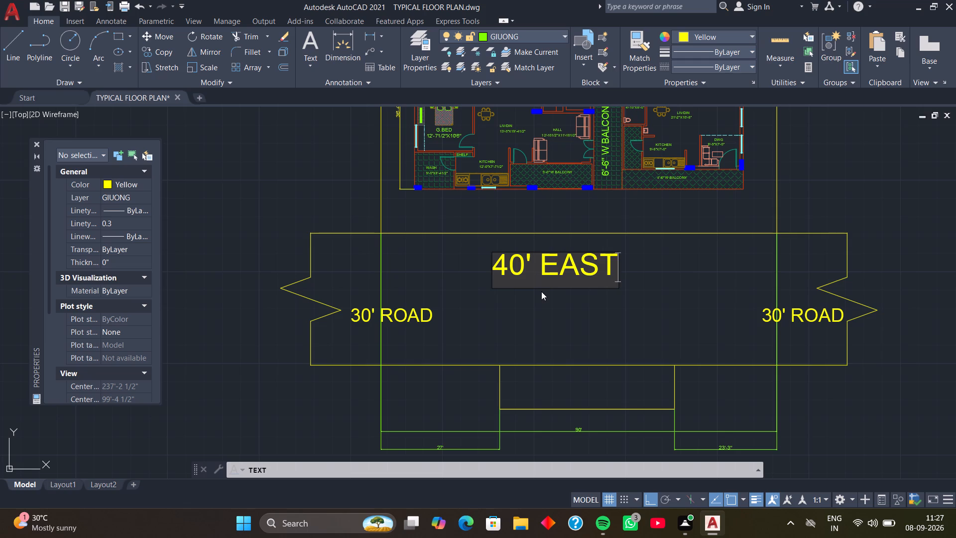
key(Return)
text(WI)
text(DE)
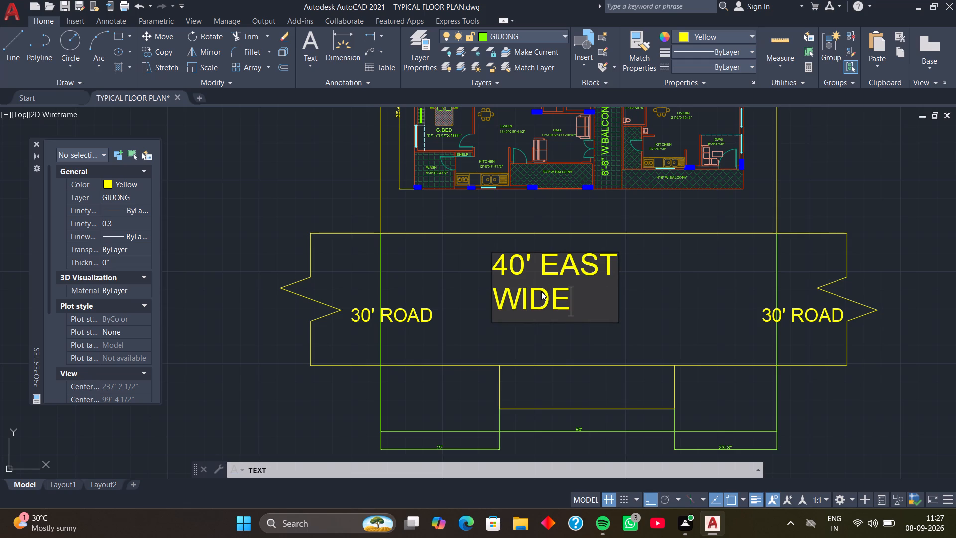
key(Return)
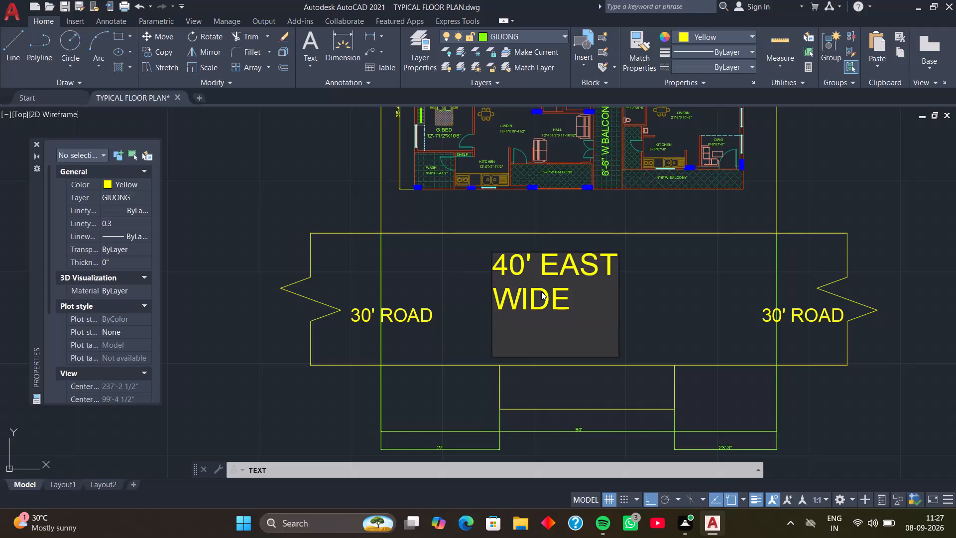
text(ROAD)
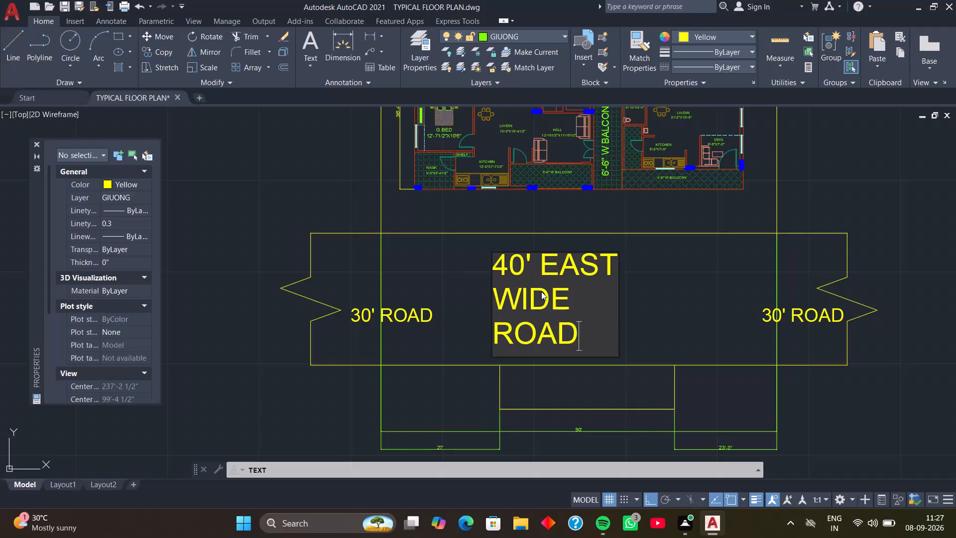
key(Return)
key(Return)
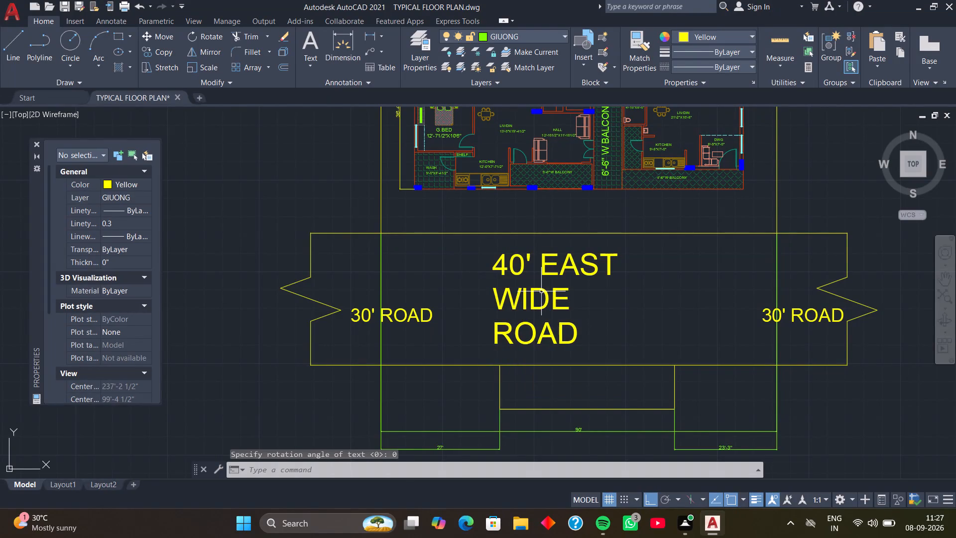
Set the text height of the "40' EAST", "WIDE" and "ROAD" lines to 3'.
click(544, 271)
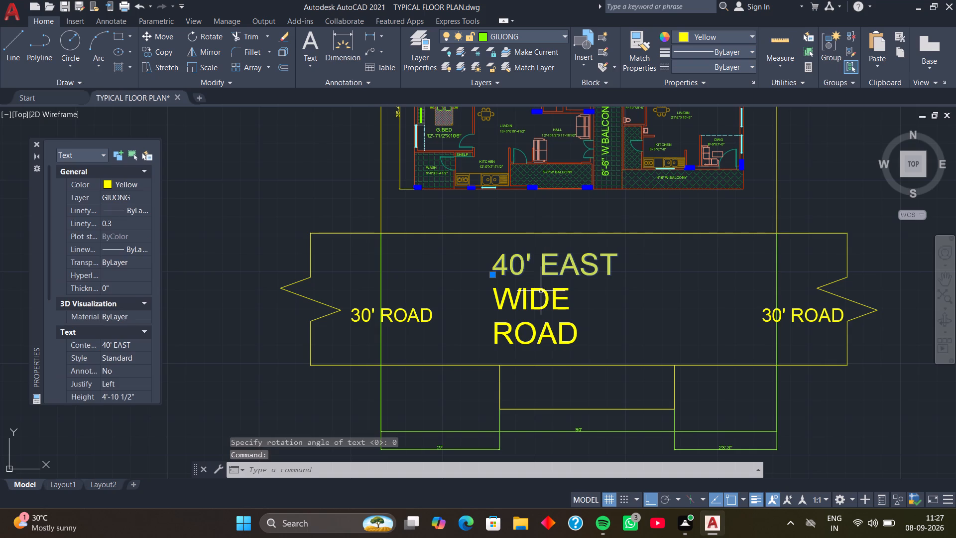
click(540, 290)
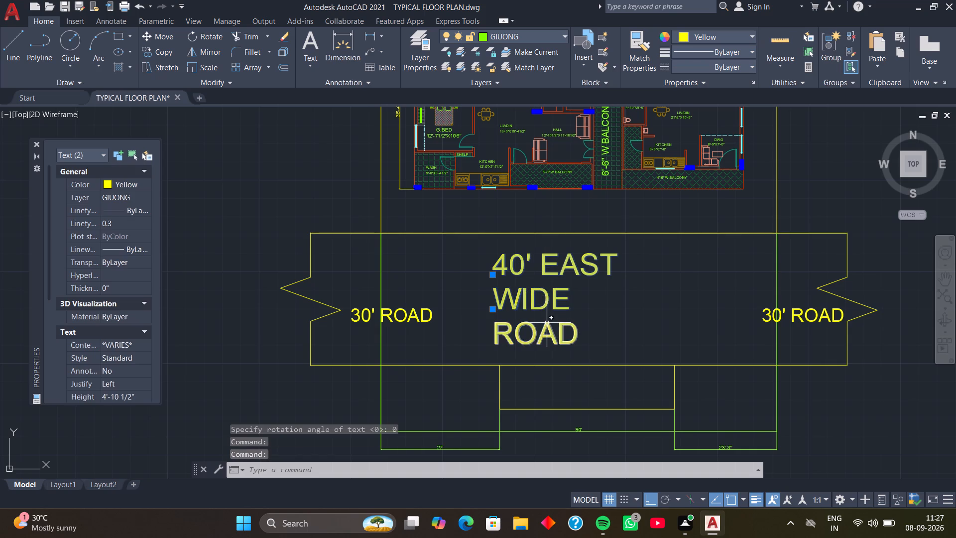
click(547, 323)
scroll(128, 292, down, 3)
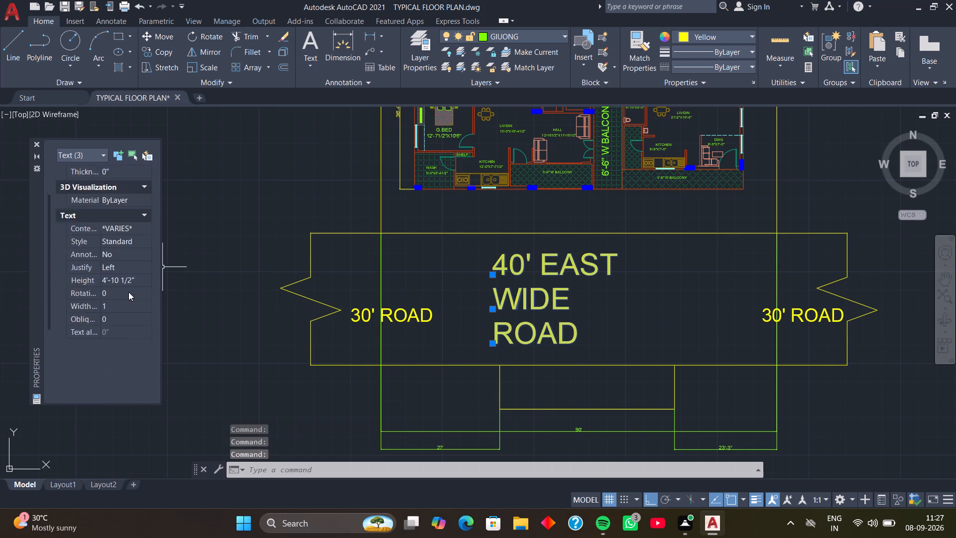
click(141, 222)
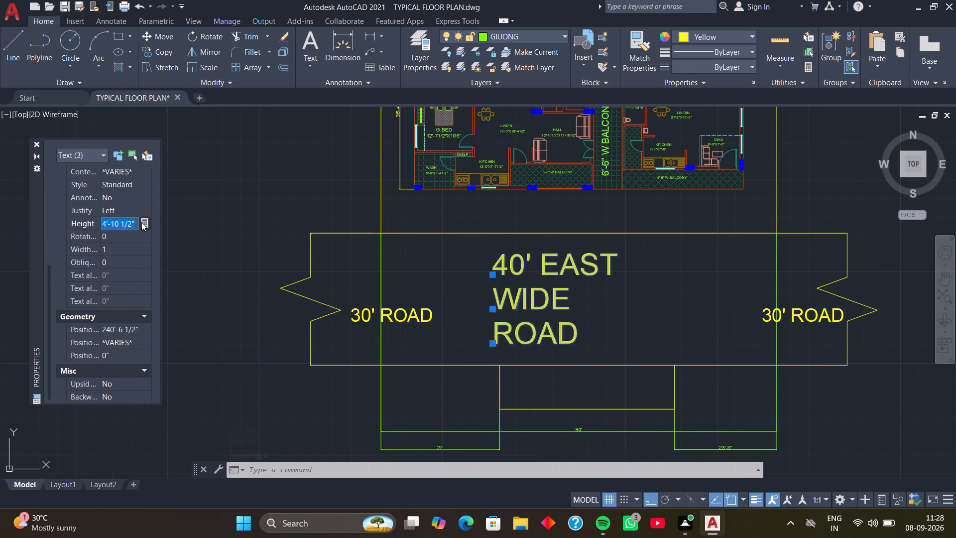
text(1')
key(Return)
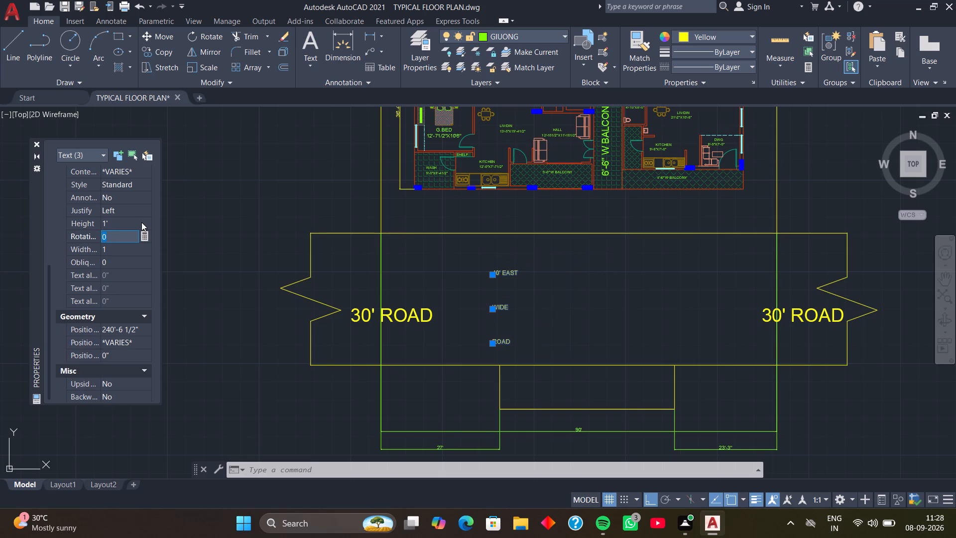
click(126, 221)
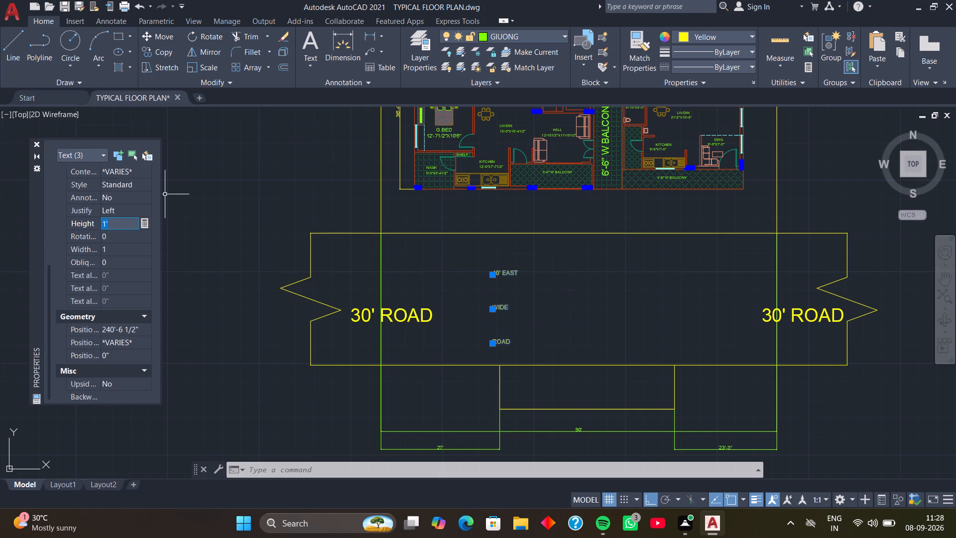
text(3')
key(Return)
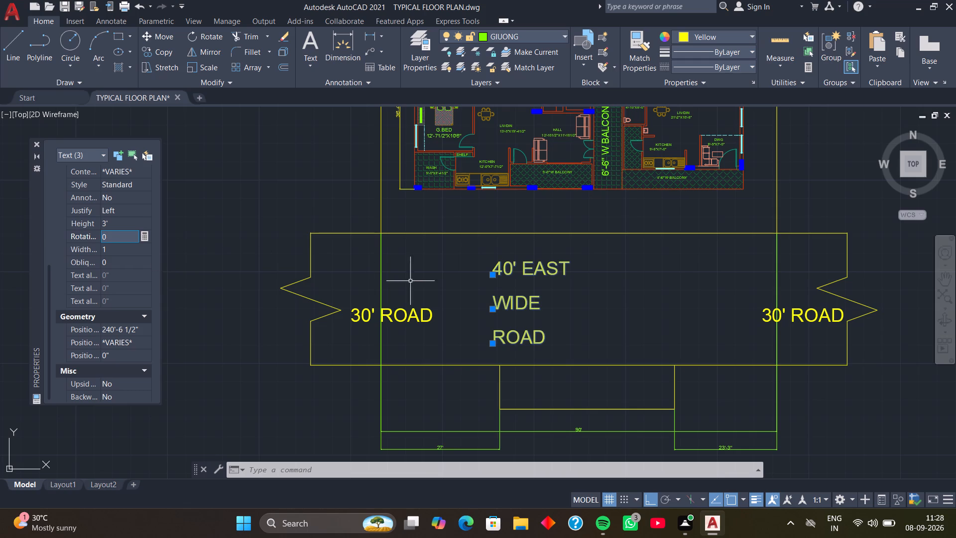
Shift "40' EAST", "WIDE" and "ROAD" individually east to roughly centre them under one another, moving "ROAD" about 16'-6".
middle_drag(460, 291, 440, 307)
scroll(448, 300, up, 1)
middle_drag(448, 300, 443, 301)
click(482, 289)
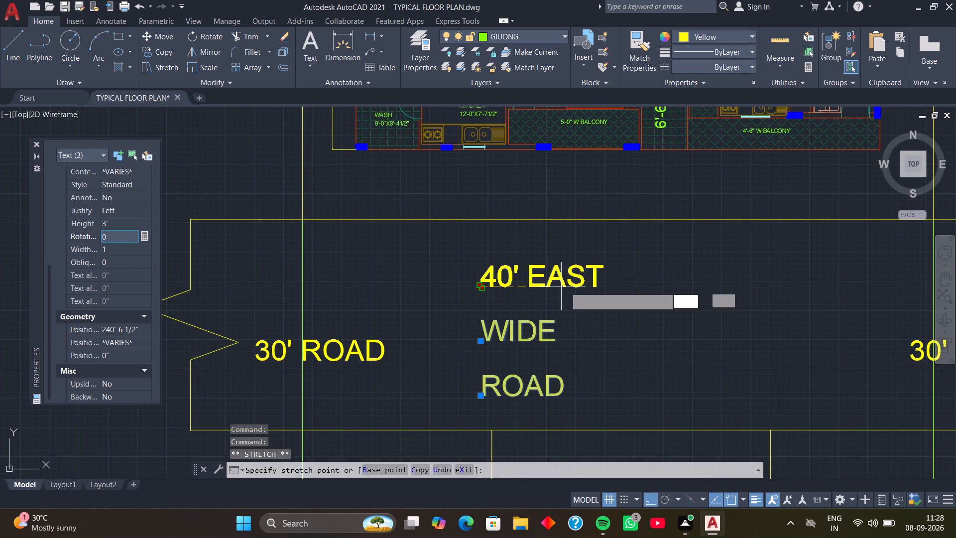
click(567, 282)
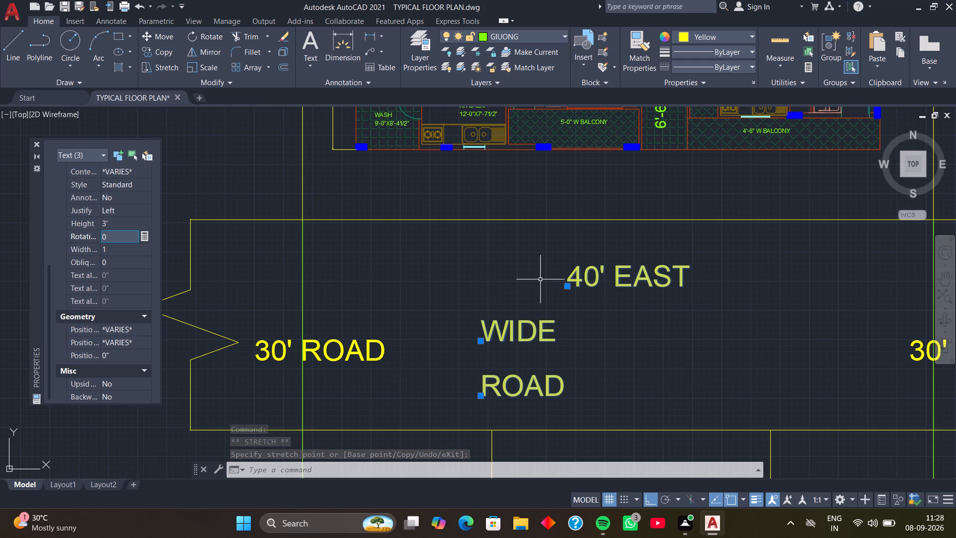
click(482, 341)
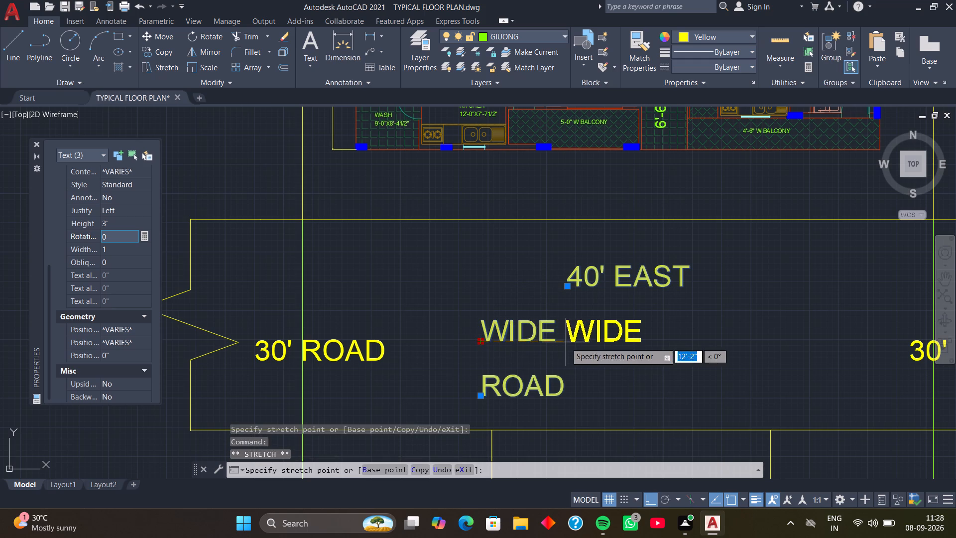
click(591, 343)
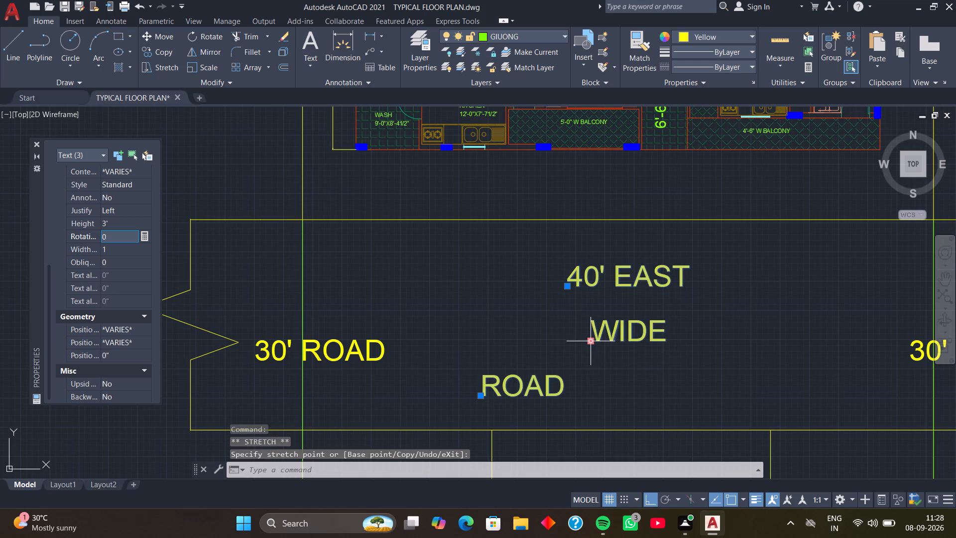
click(480, 397)
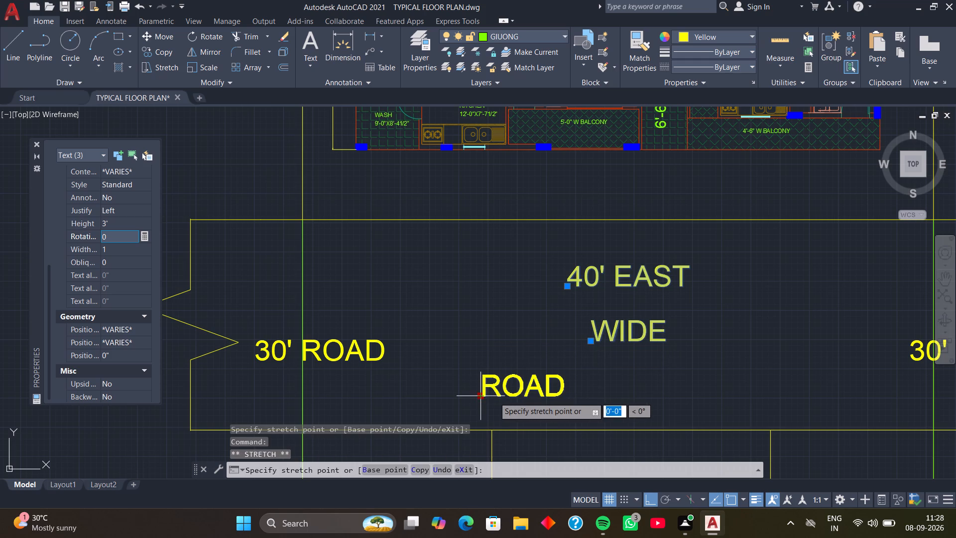
click(596, 396)
key(Escape)
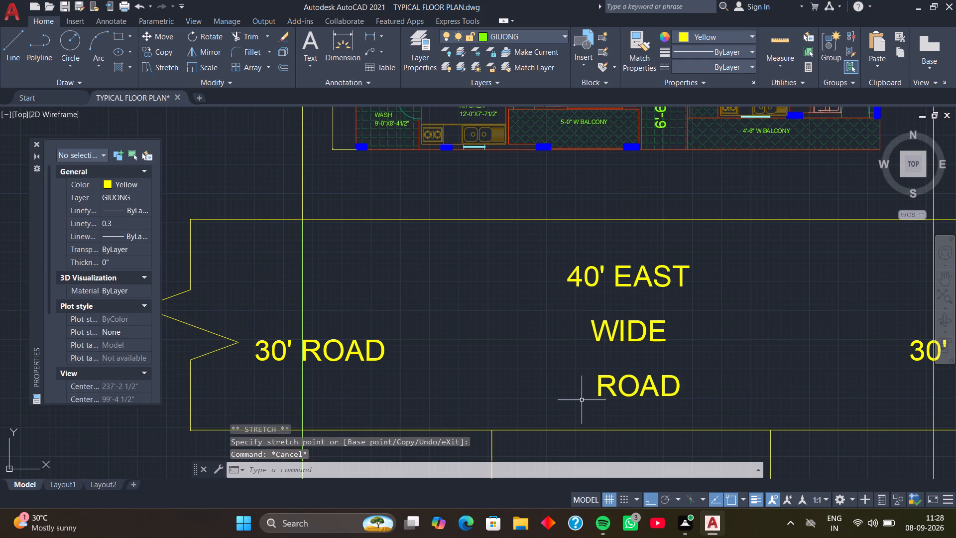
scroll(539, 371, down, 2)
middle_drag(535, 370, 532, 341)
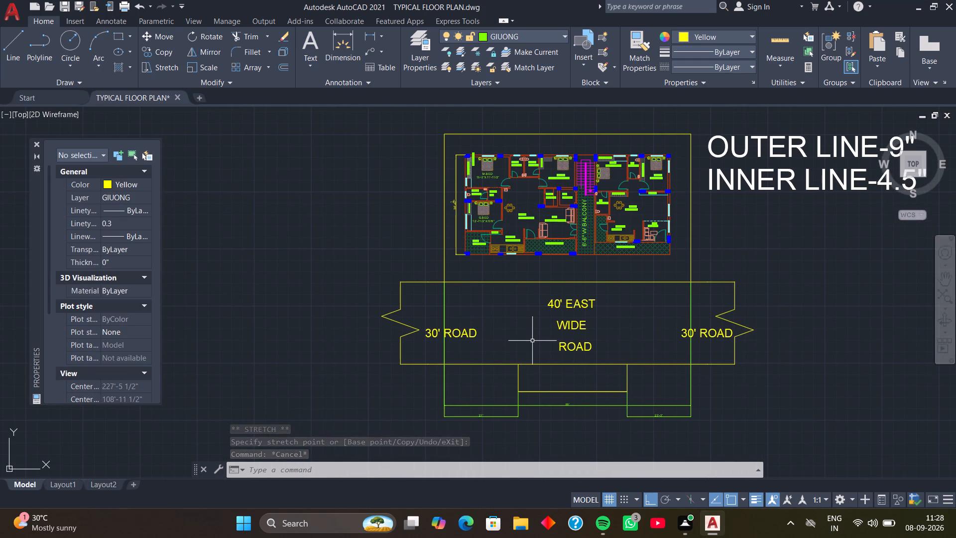
With yellow as the current colour, add a linear dimension across the plot boundary's full north edge, placed just outside it.
scroll(515, 321, down, 1)
middle_drag(512, 326, 541, 332)
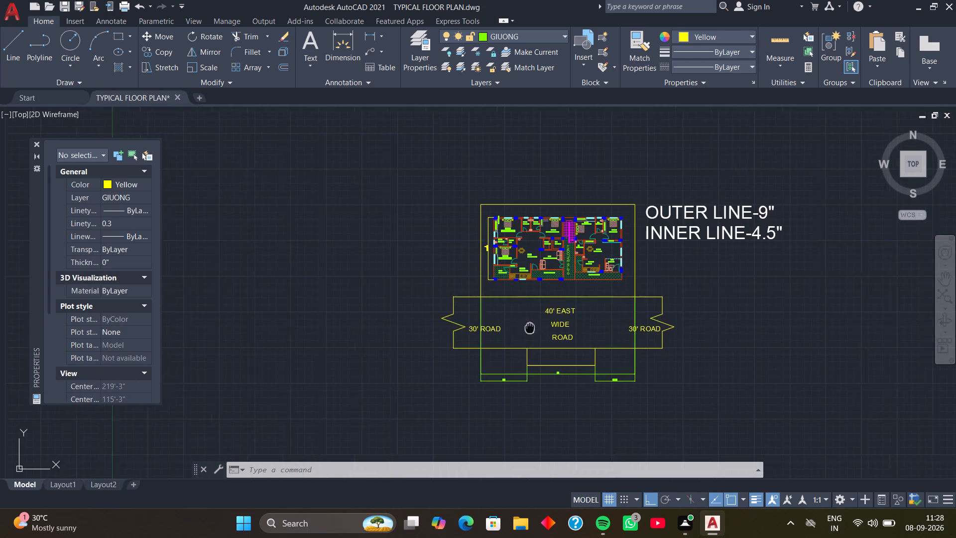
middle_drag(541, 332, 558, 339)
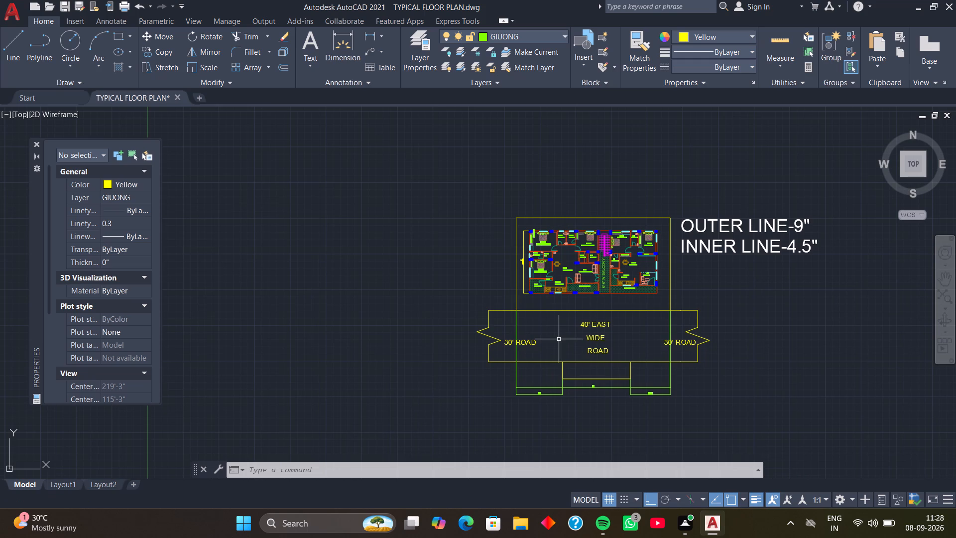
scroll(562, 322, down, 1)
middle_drag(564, 271, 552, 329)
scroll(548, 324, up, 2)
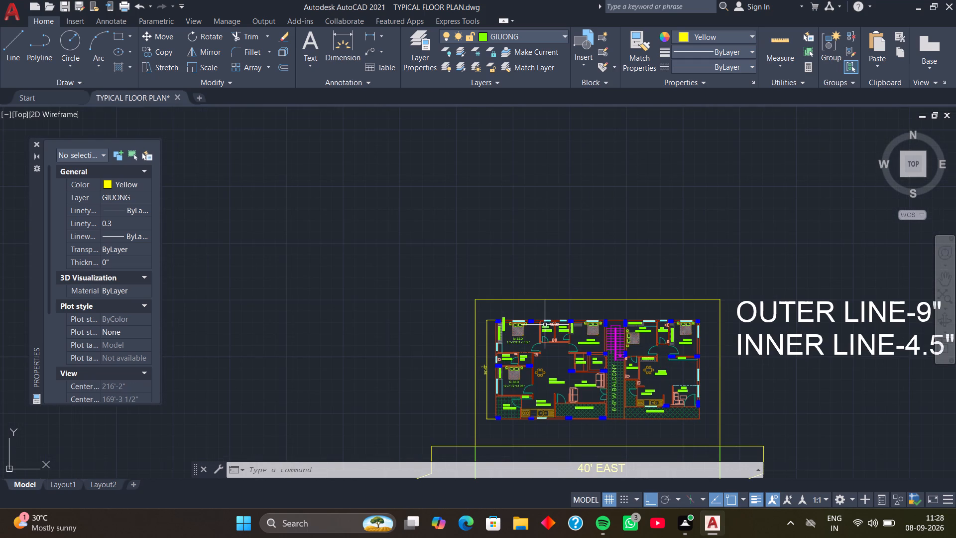
scroll(547, 313, up, 1)
middle_drag(547, 313, 539, 333)
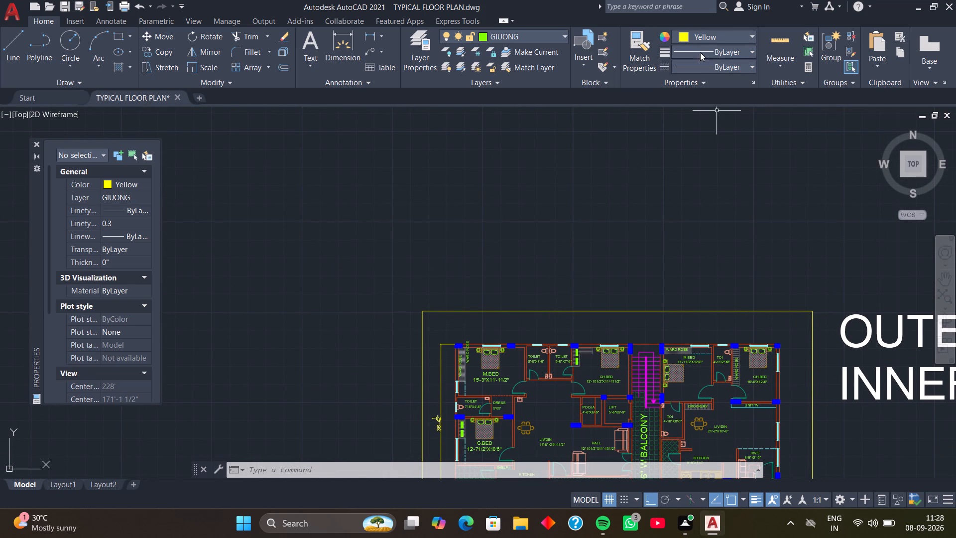
click(748, 34)
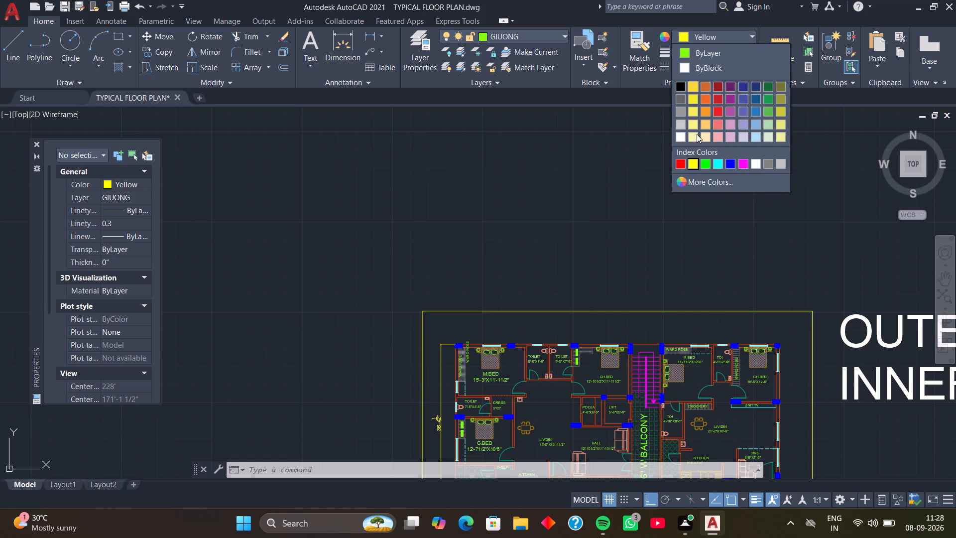
click(693, 161)
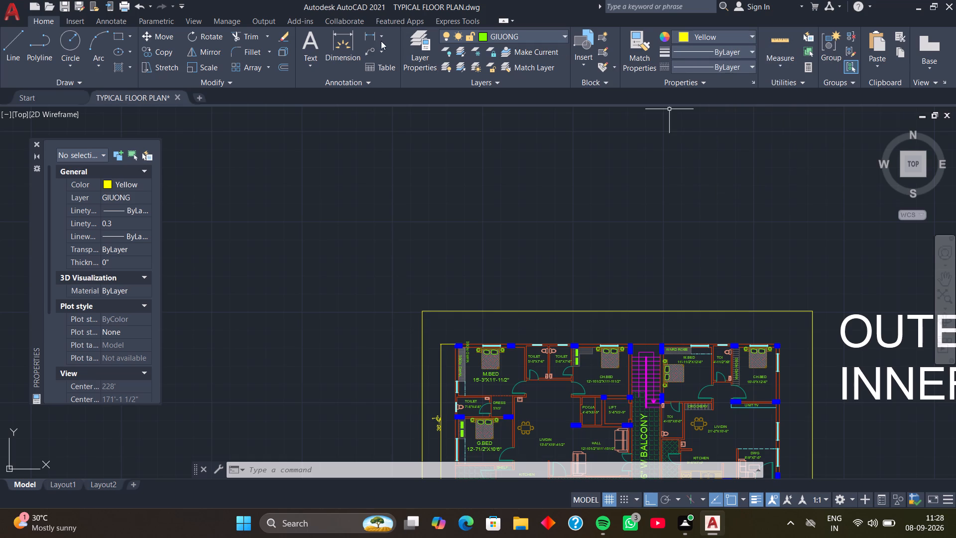
click(369, 34)
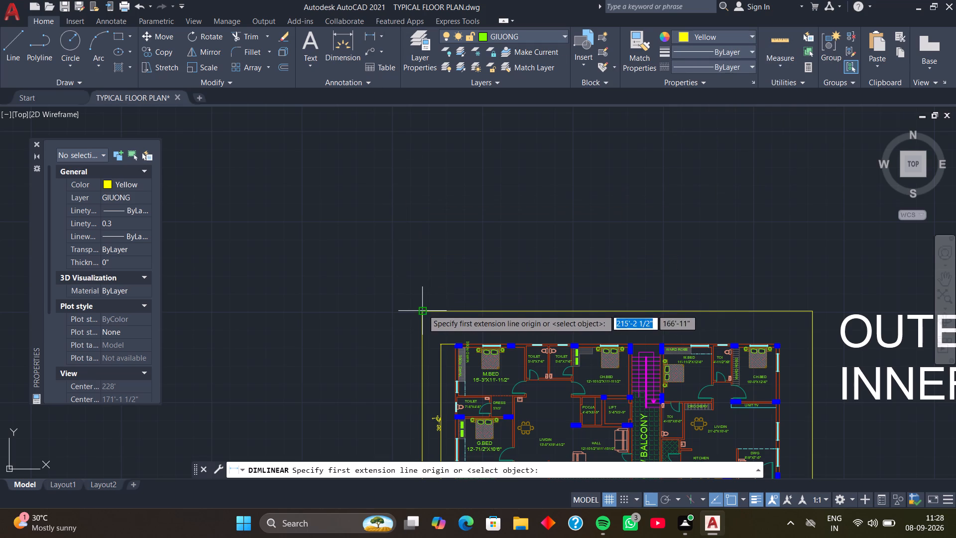
click(423, 311)
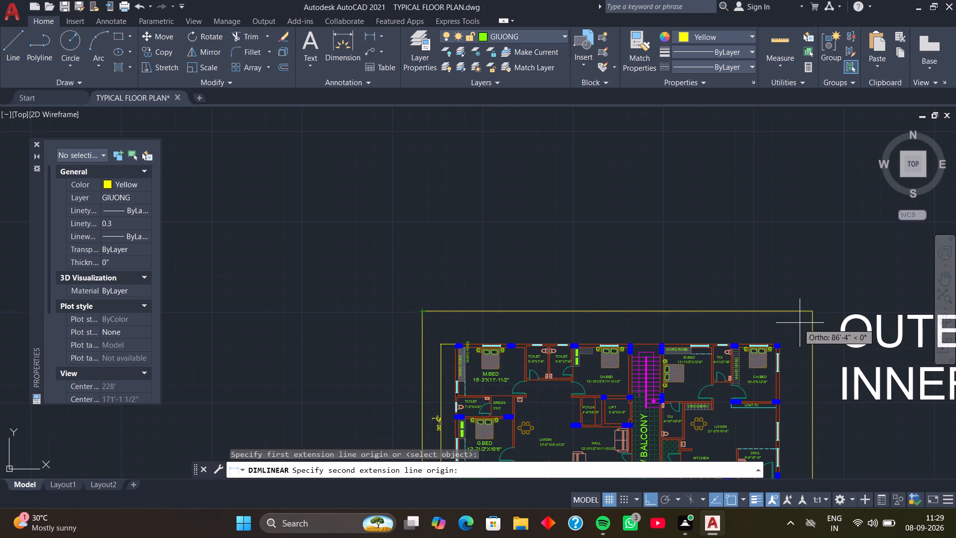
click(814, 313)
click(811, 292)
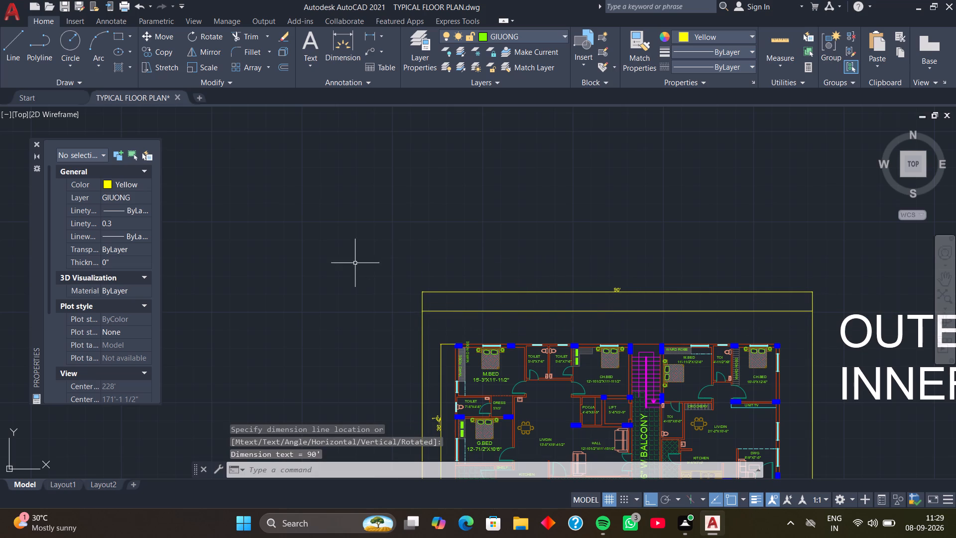
Set the text height of the plot's north overall dimension to 2', trying 1' first.
scroll(137, 257, down, 2)
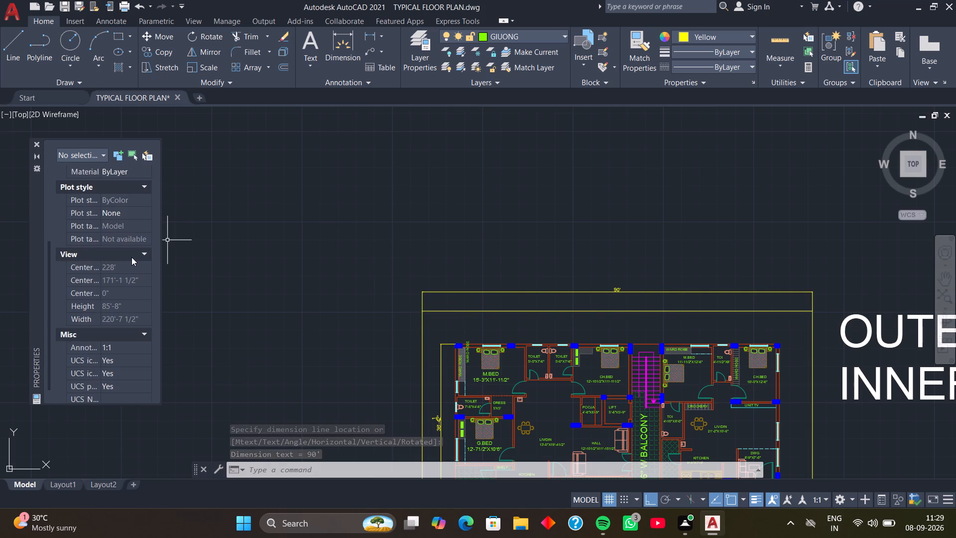
click(615, 289)
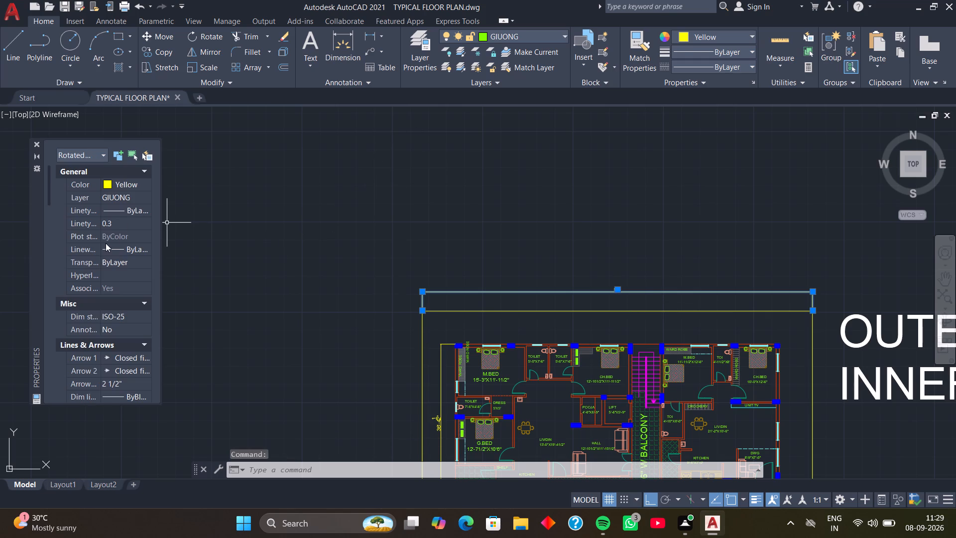
scroll(106, 244, down, 4)
scroll(121, 283, down, 3)
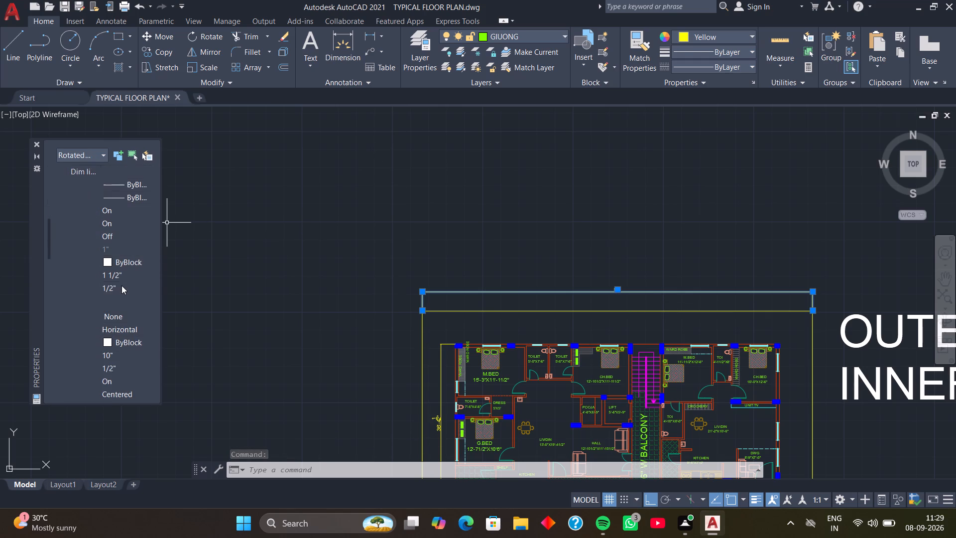
scroll(121, 285, down, 3)
click(129, 239)
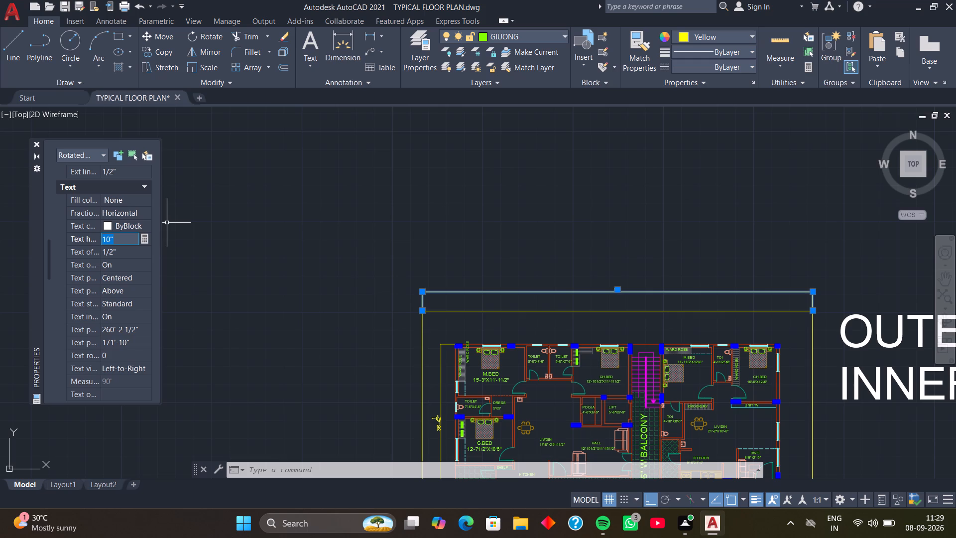
text(1')
key(Return)
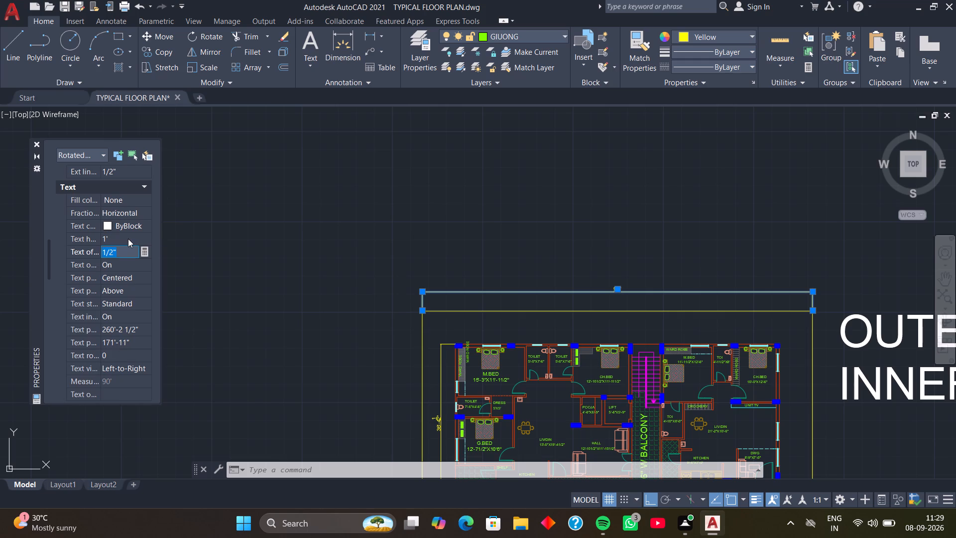
click(128, 239)
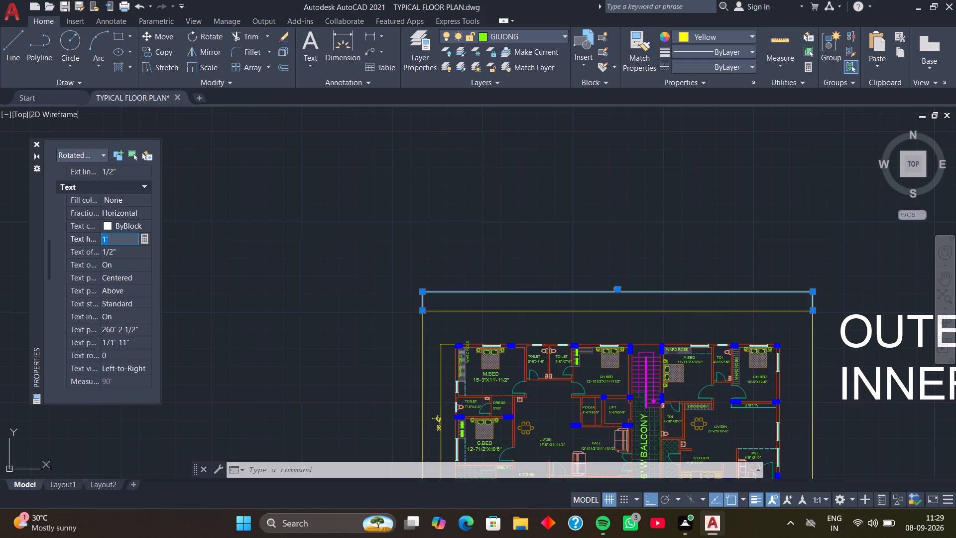
text(2')
key(Return)
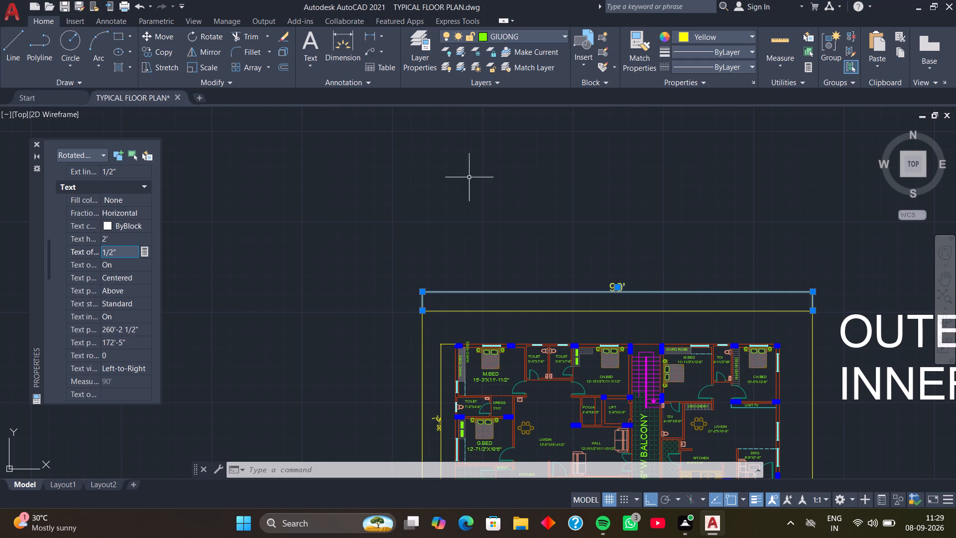
key(Escape)
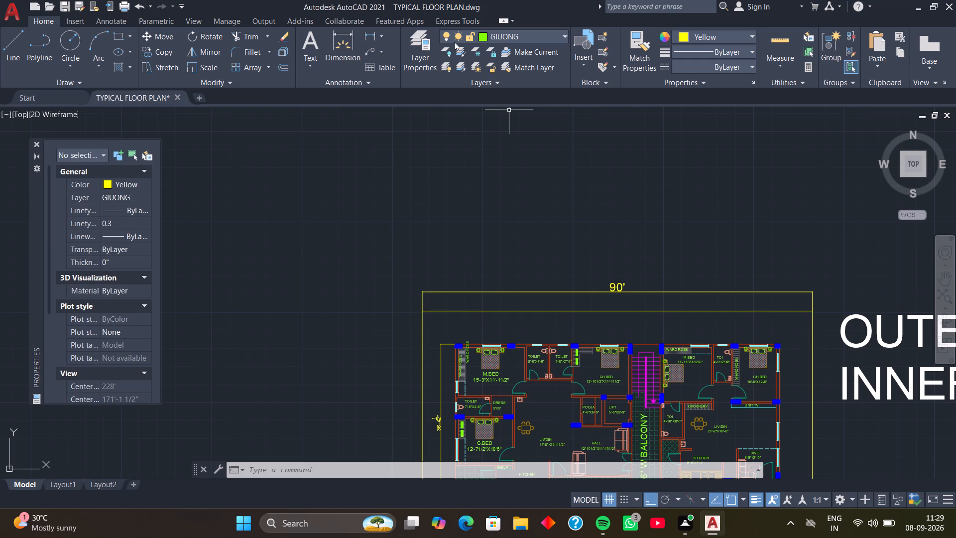
Add a vertical linear dimension from the plot's northwest corner to the road's north edge, placed just west of the boundary.
click(366, 38)
scroll(377, 133, down, 1)
middle_drag(378, 183, 382, 136)
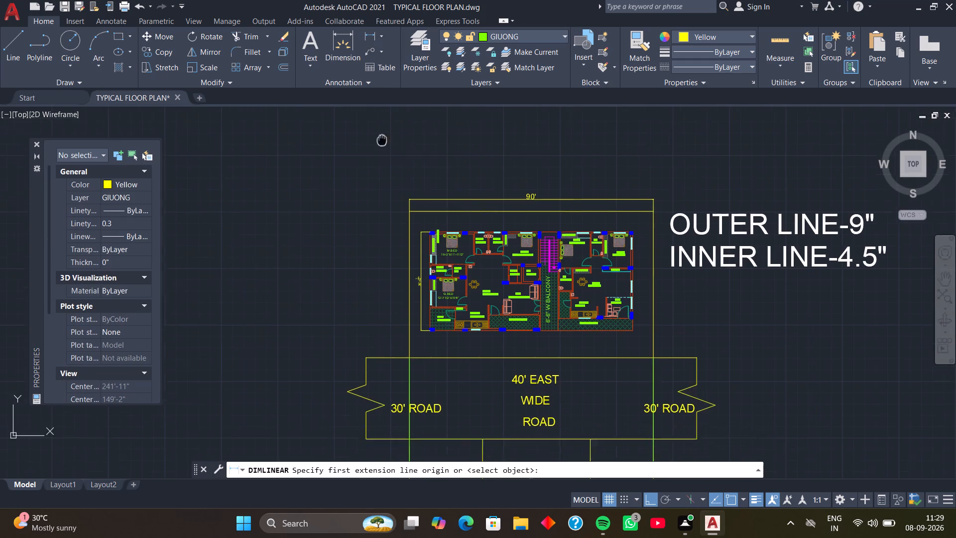
middle_drag(382, 136, 382, 133)
scroll(389, 185, up, 1)
middle_drag(389, 204, 385, 173)
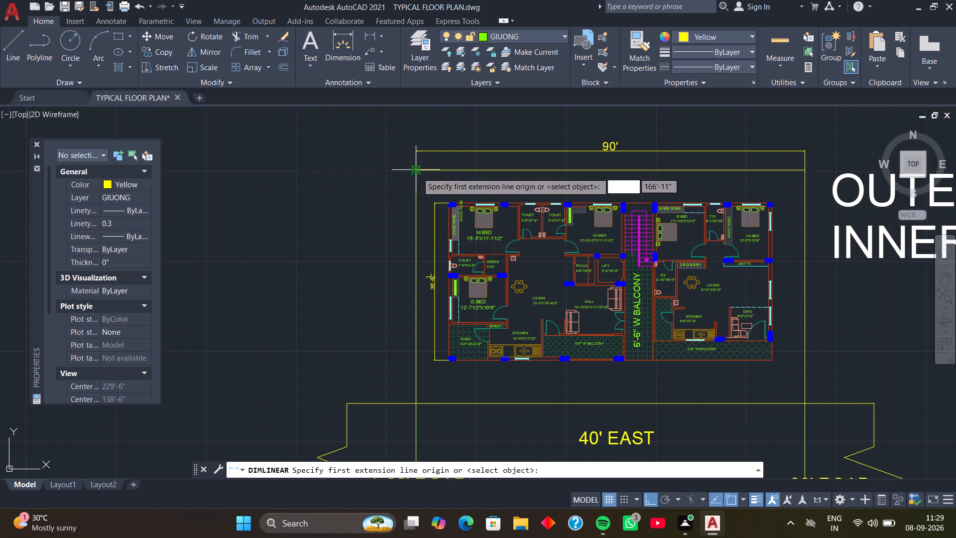
click(416, 172)
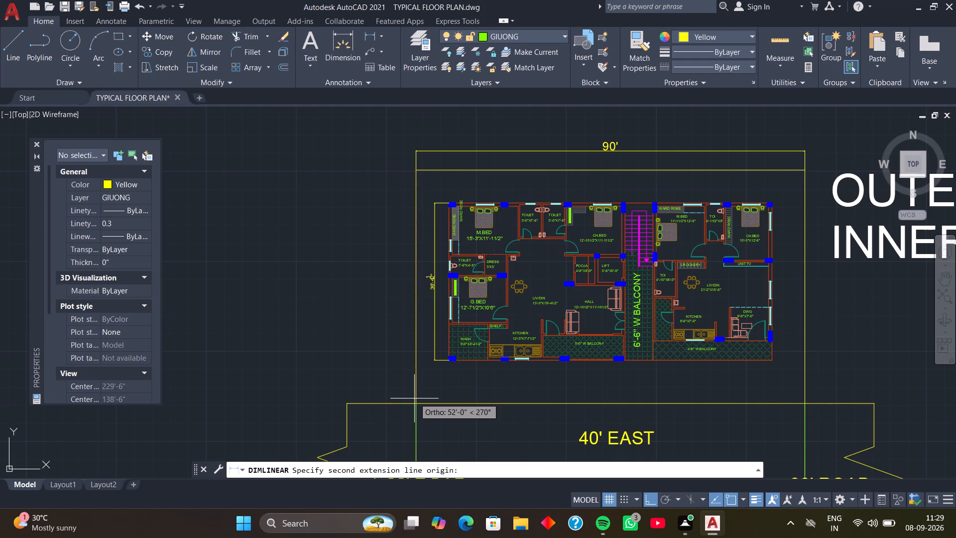
click(417, 404)
click(400, 404)
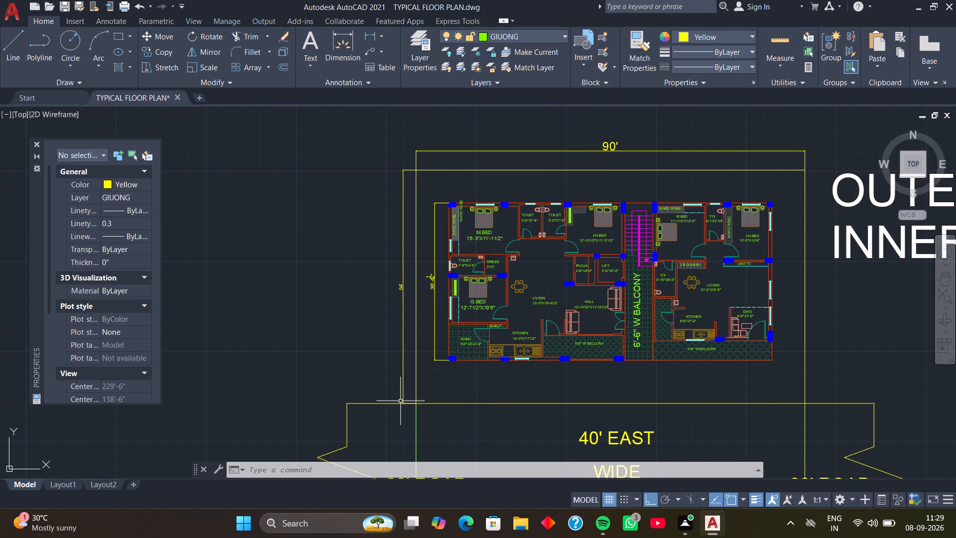
Set the text height of both vertical dimensions west of the building, the plot's and the building's, to 2'.
scroll(437, 280, up, 3)
click(420, 279)
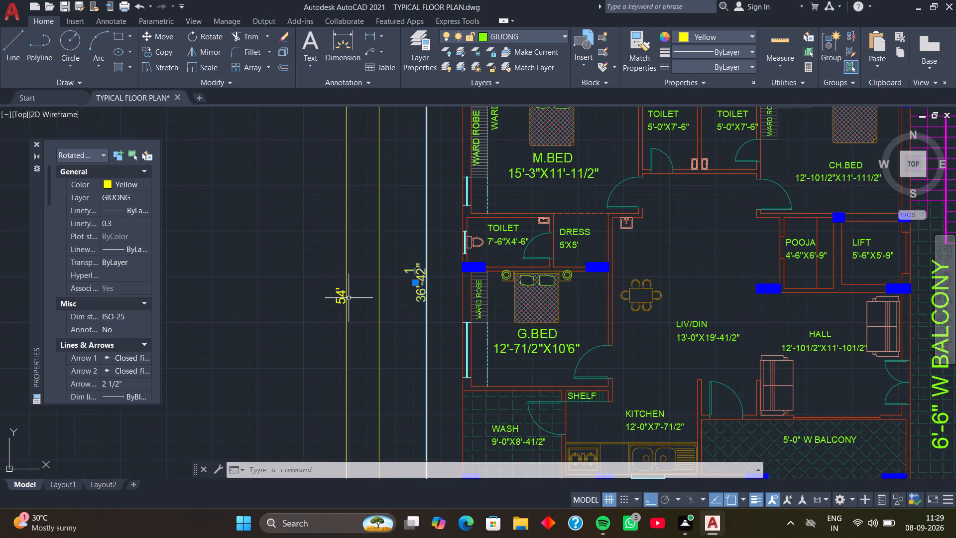
click(340, 301)
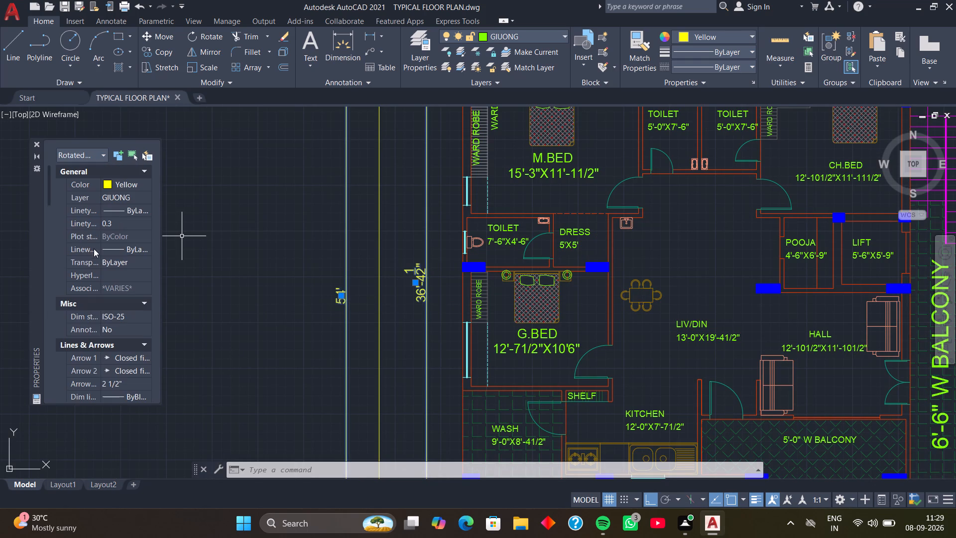
scroll(95, 251, down, 7)
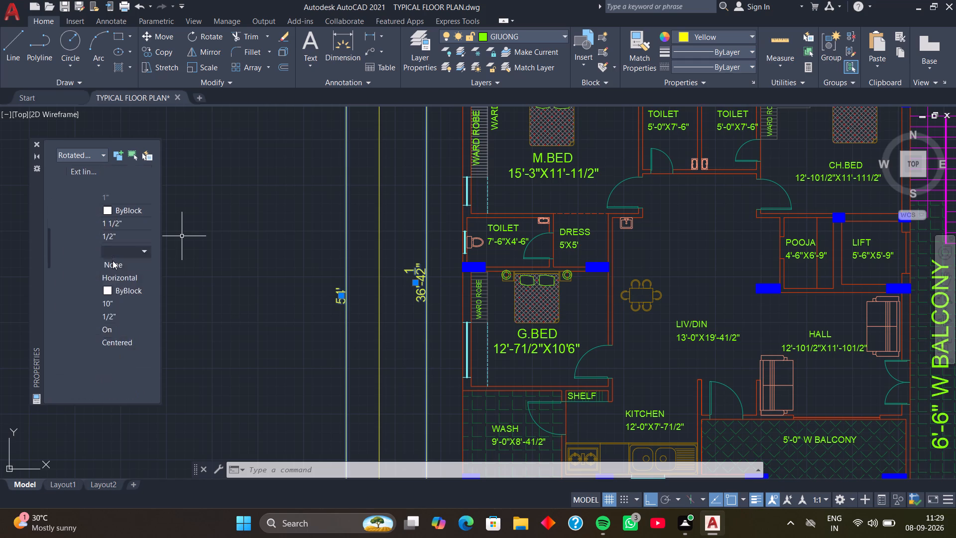
click(128, 238)
text(2')
key(Return)
scroll(290, 239, down, 2)
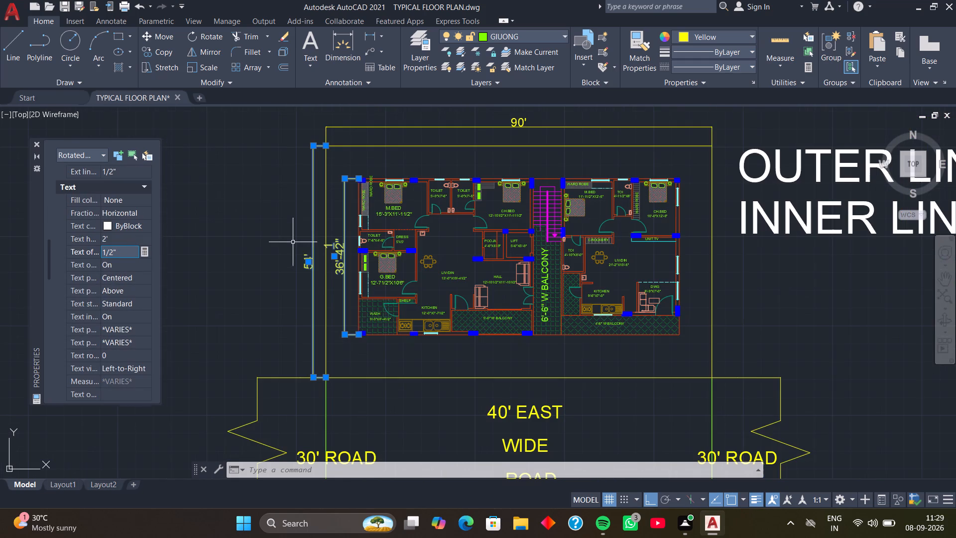
middle_drag(373, 289, 364, 288)
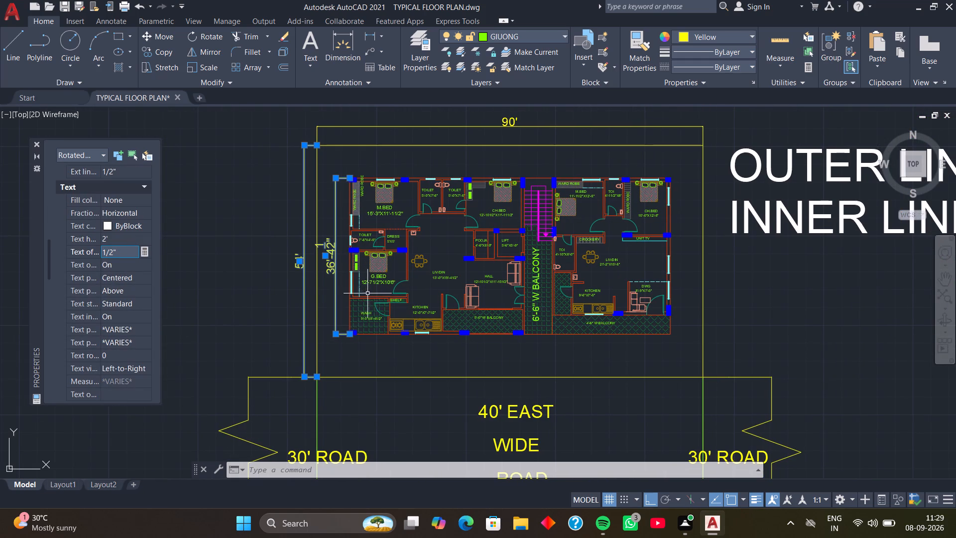
key(Escape)
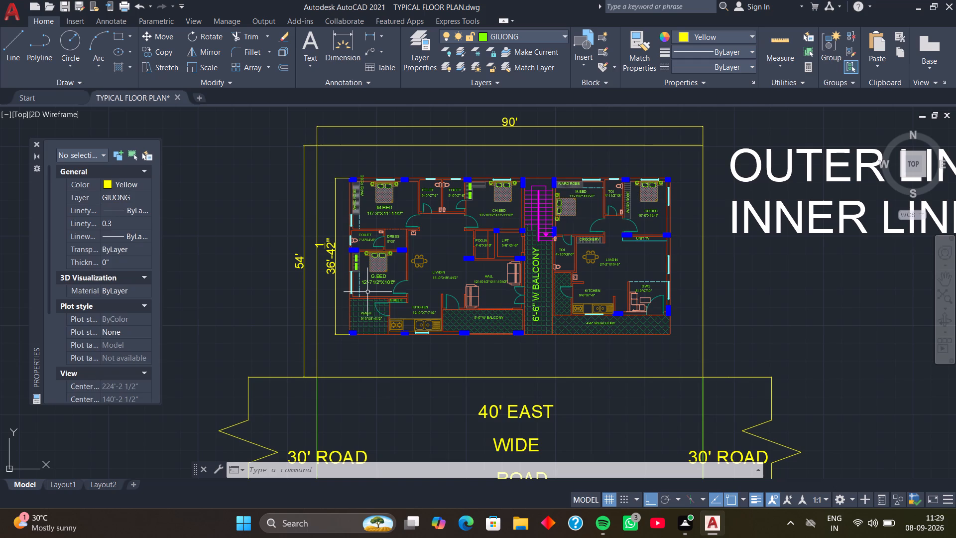
Add a horizontal linear dimension for the setback from the building's northeast corner to the plot's east boundary.
middle_drag(387, 207, 421, 271)
scroll(358, 235, up, 1)
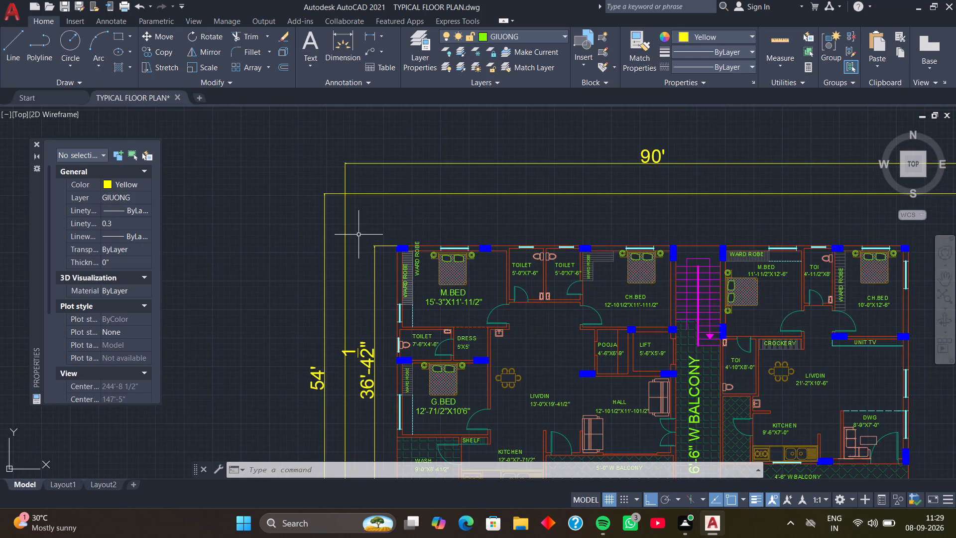
click(370, 33)
scroll(375, 267, up, 3)
scroll(395, 234, down, 2)
middle_drag(396, 236, 311, 257)
middle_drag(509, 272, 309, 281)
middle_drag(575, 281, 371, 263)
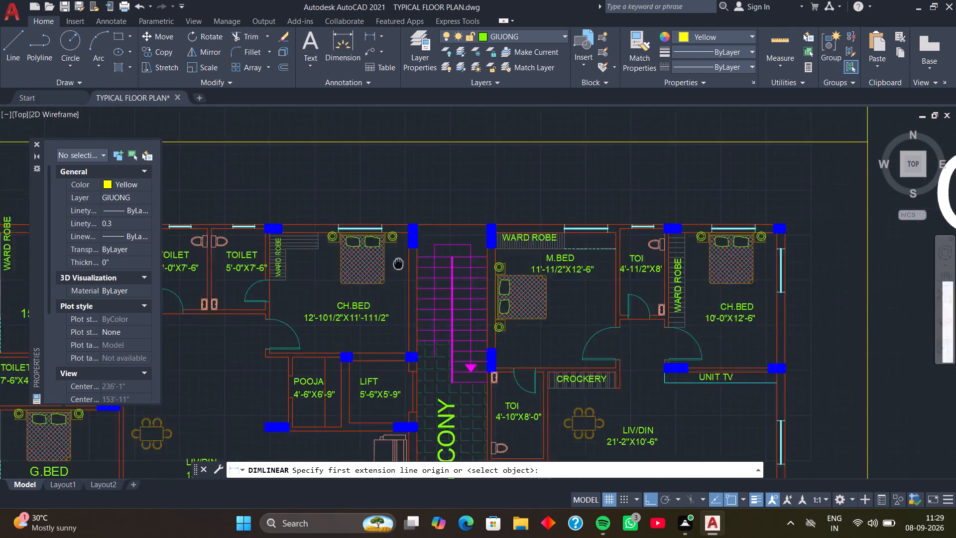
middle_drag(371, 263, 318, 267)
middle_drag(557, 276, 487, 275)
scroll(574, 232, up, 1)
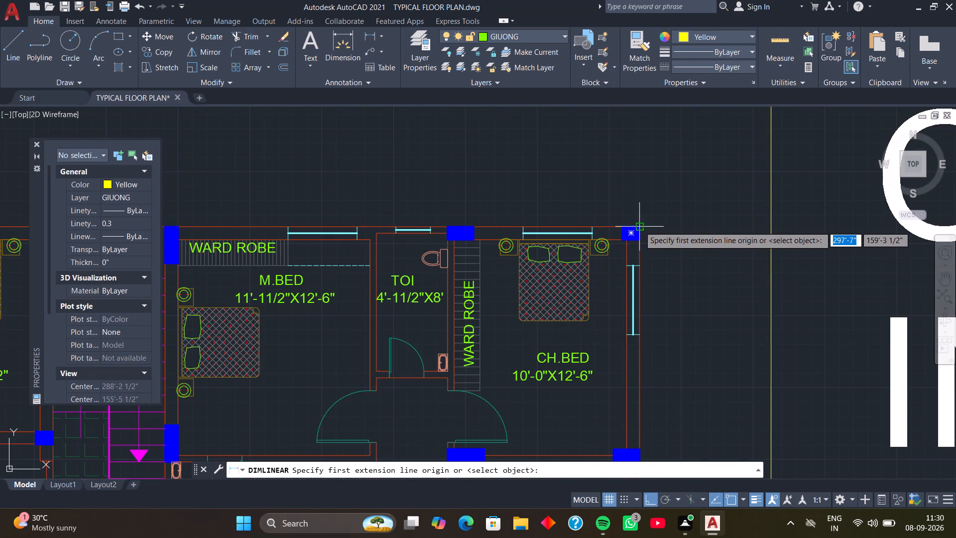
click(639, 226)
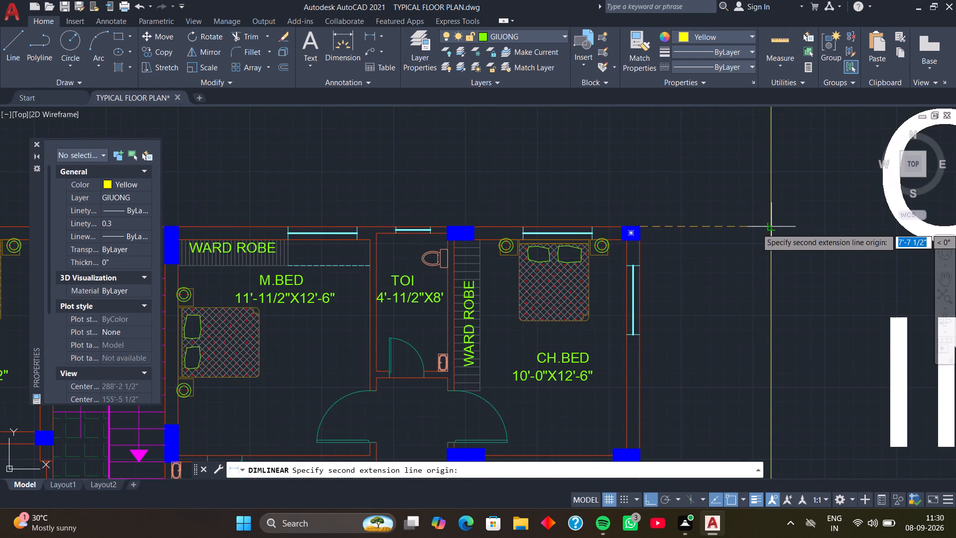
click(774, 228)
click(775, 235)
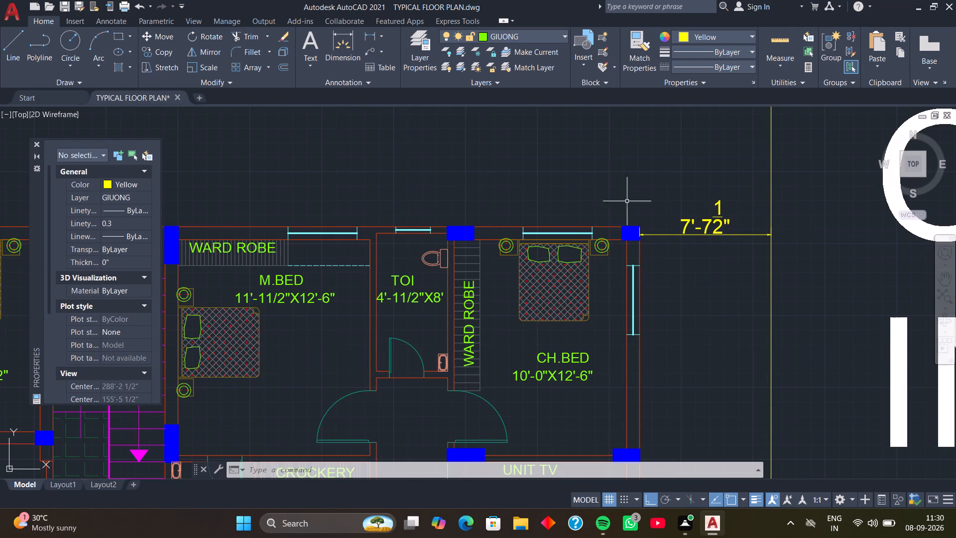
Add a vertical linear dimension for the setback from the building's northeast corner to the plot's north boundary.
key(space)
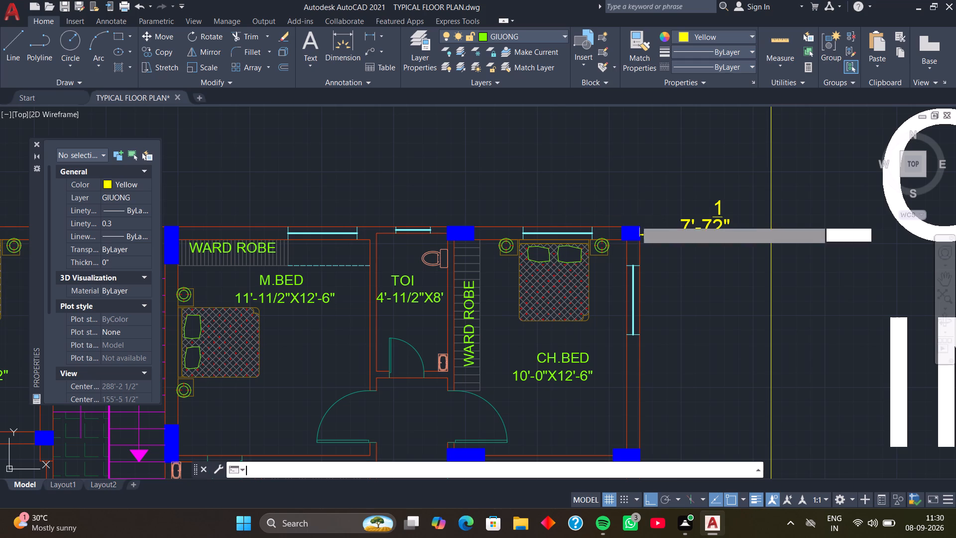
click(640, 229)
scroll(637, 188, down, 1)
middle_drag(634, 189, 638, 255)
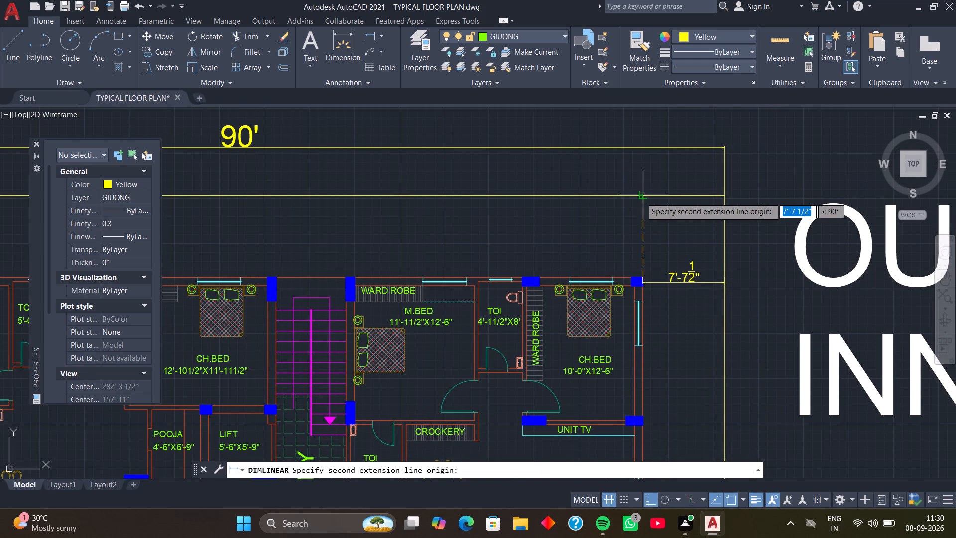
click(641, 197)
click(641, 197)
Add a vertical linear dimension for the setback from the building's southeast balcony corner to the road's north edge.
scroll(640, 201, down, 2)
middle_drag(638, 231, 648, 191)
middle_drag(601, 257, 613, 201)
middle_drag(604, 262, 562, 241)
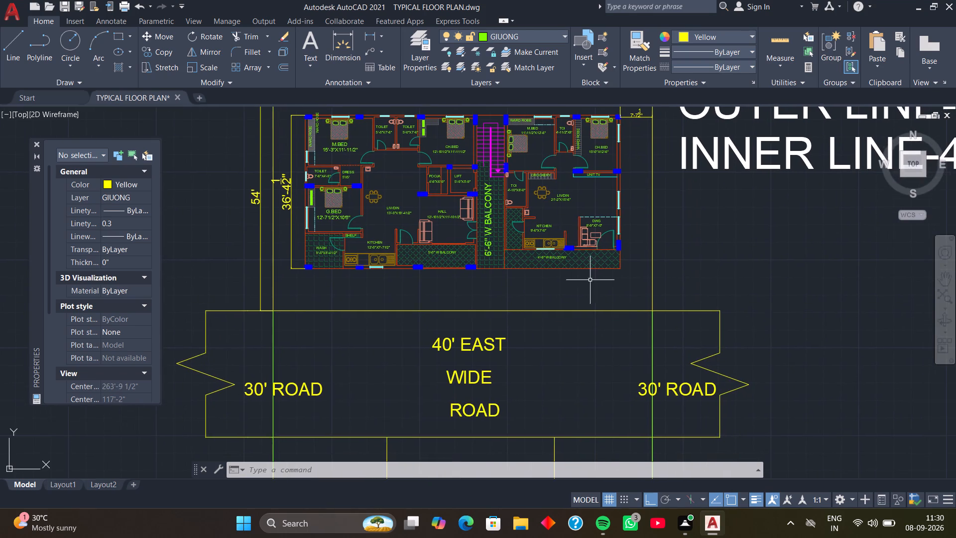
scroll(591, 281, up, 2)
middle_drag(594, 288, 510, 277)
key(space)
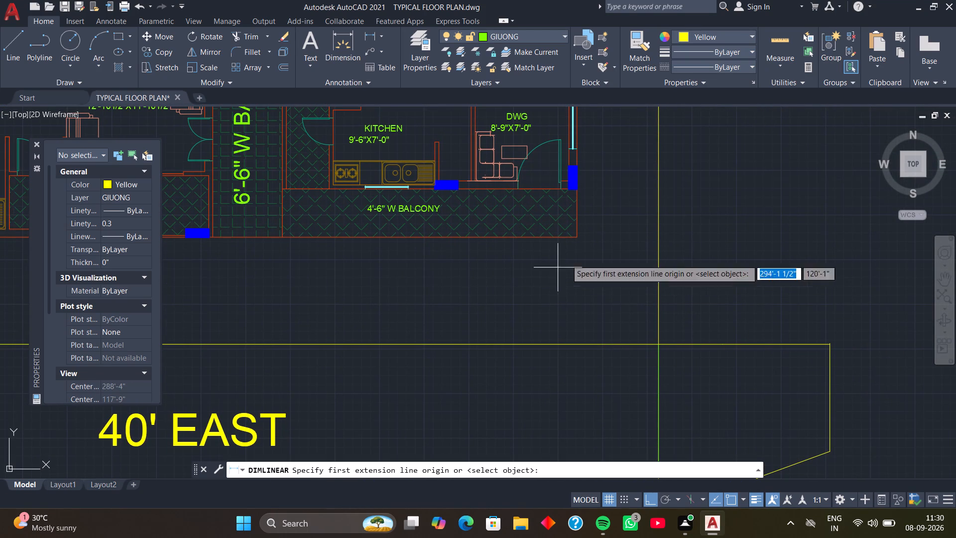
click(579, 241)
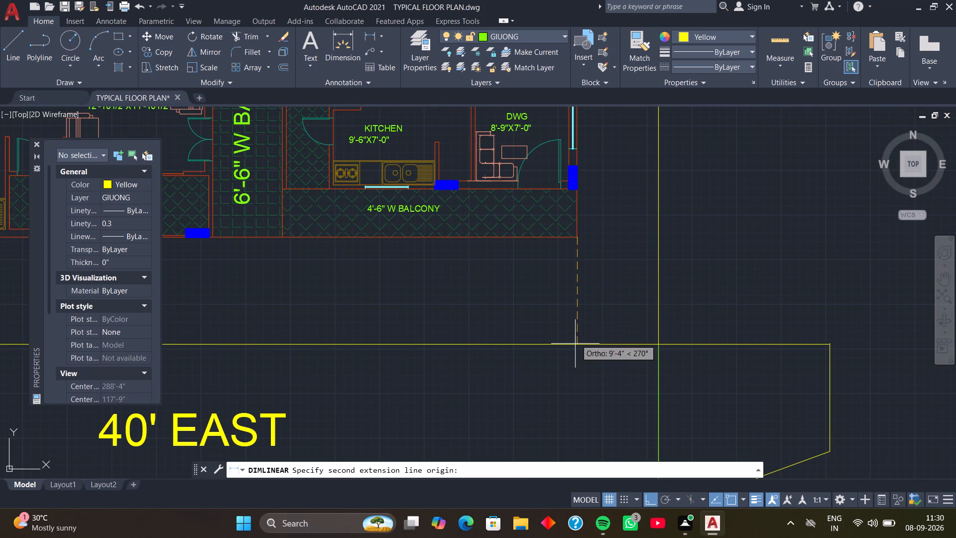
click(576, 345)
click(576, 343)
Set the text height of the three setback dimensions at the building's northeast and southeast corners to 2'.
scroll(525, 305, down, 2)
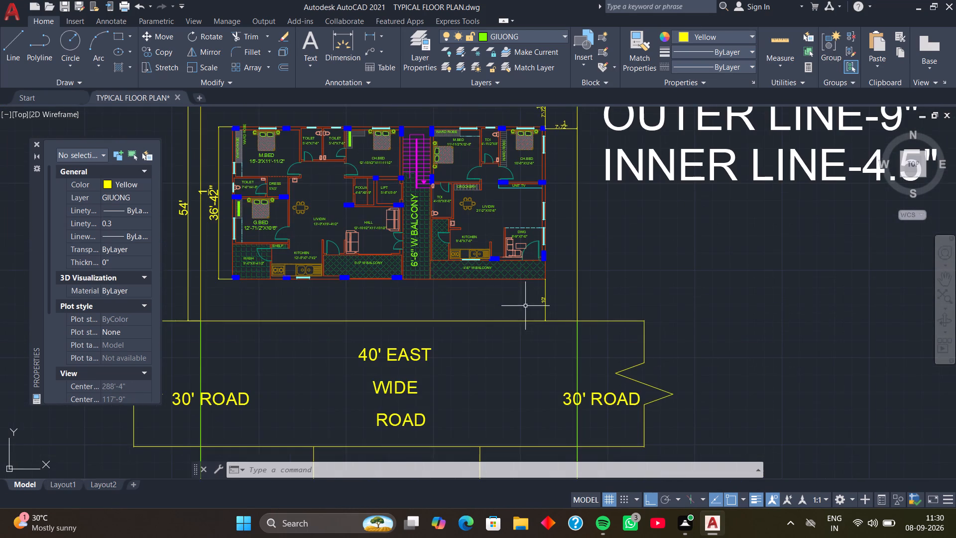
middle_drag(516, 309, 543, 305)
middle_drag(543, 305, 534, 324)
middle_drag(578, 143, 570, 222)
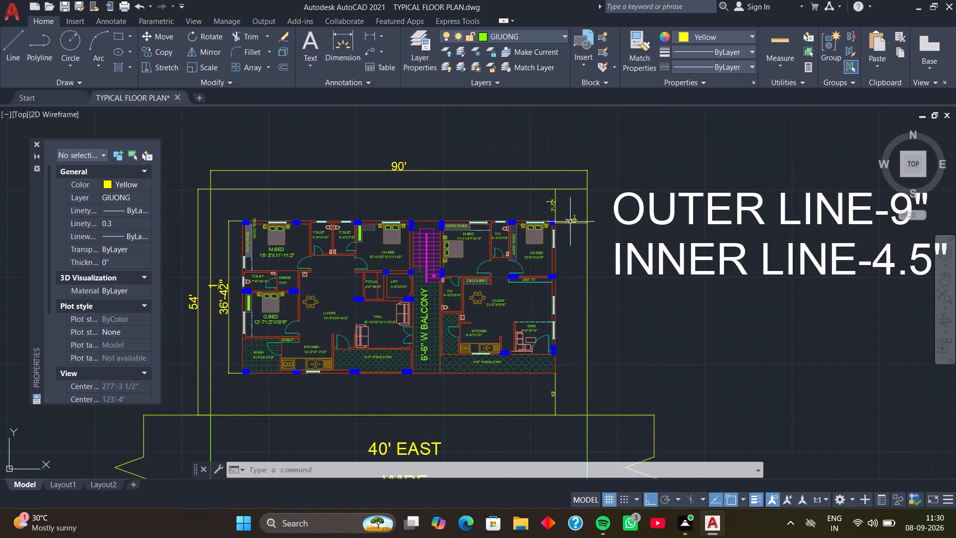
scroll(570, 222, up, 2)
click(571, 220)
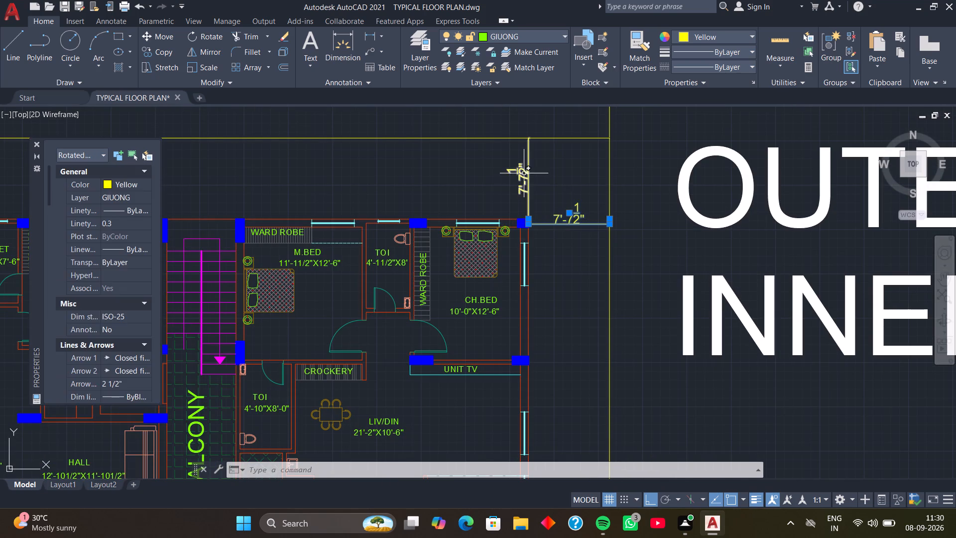
click(524, 173)
scroll(539, 219, down, 2)
scroll(556, 274, down, 1)
middle_drag(560, 285, 566, 207)
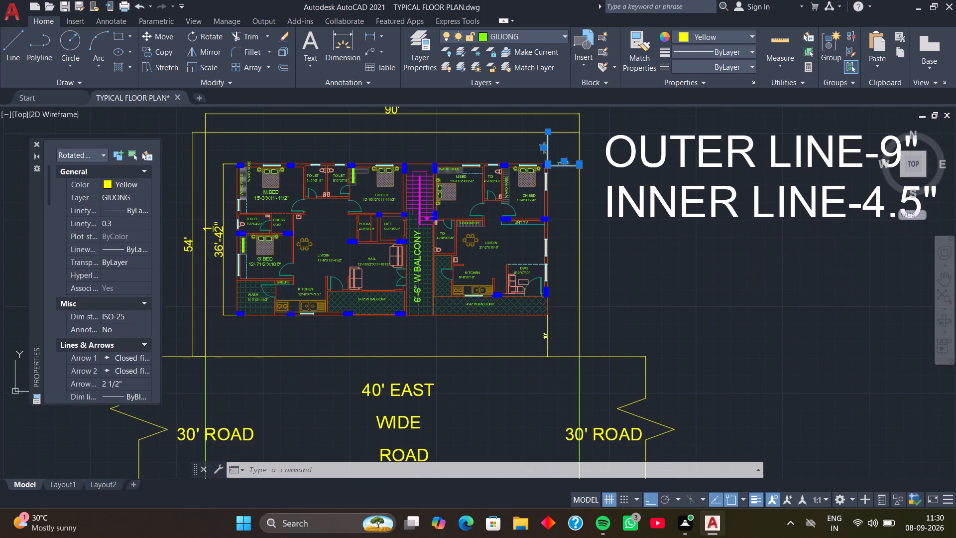
click(549, 338)
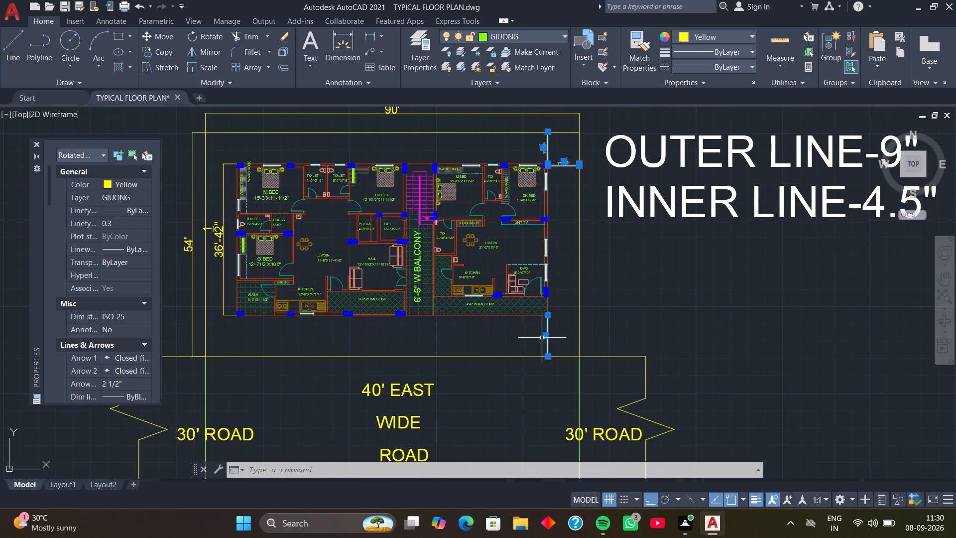
scroll(95, 266, down, 8)
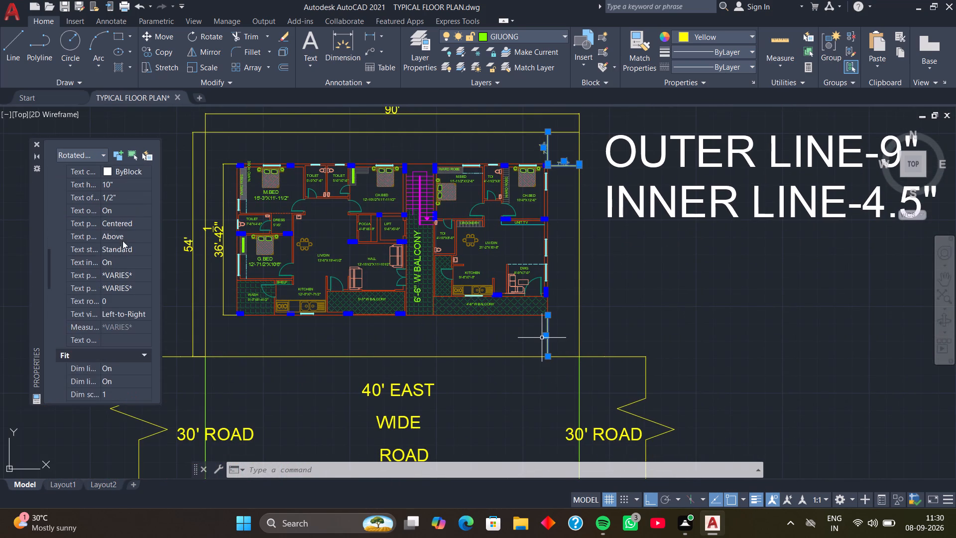
click(135, 182)
text(2')
key(Return)
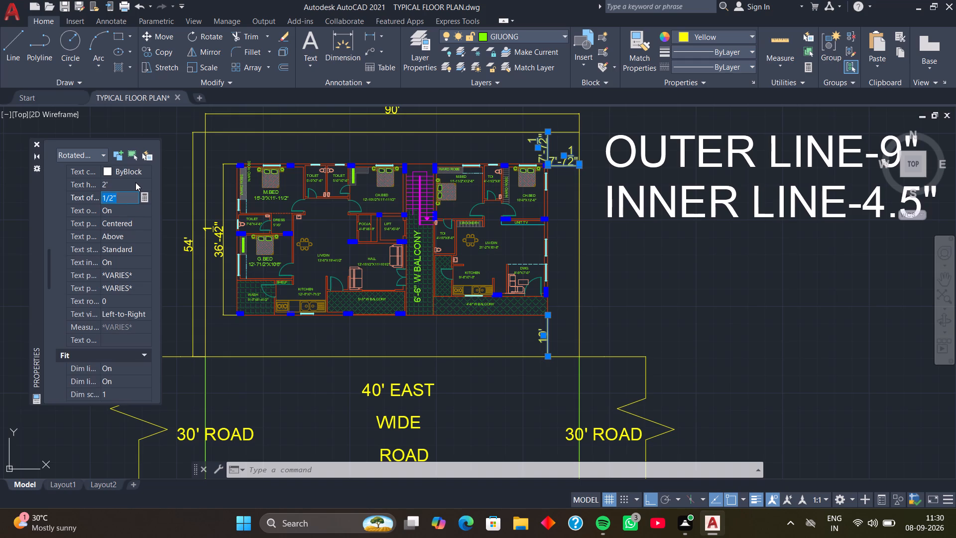
scroll(194, 208, down, 1)
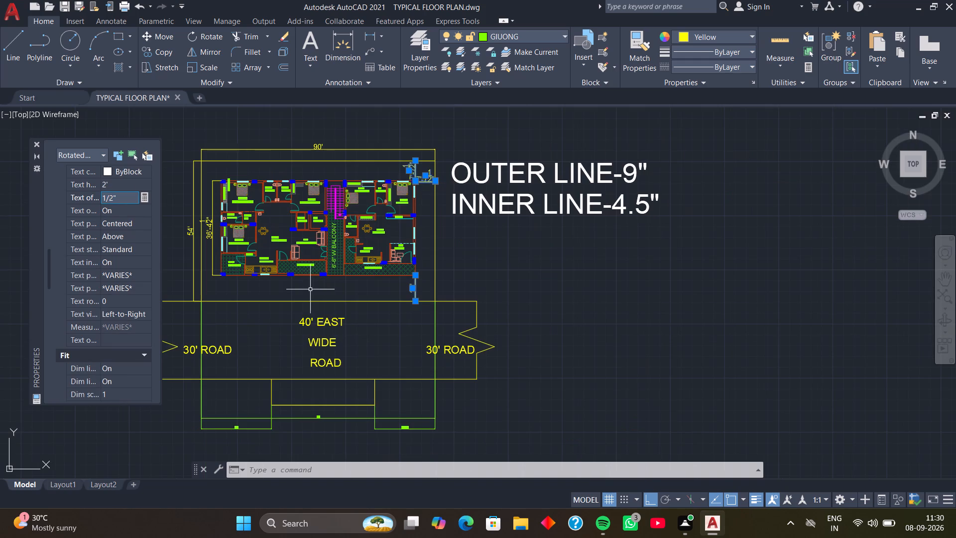
key(Escape)
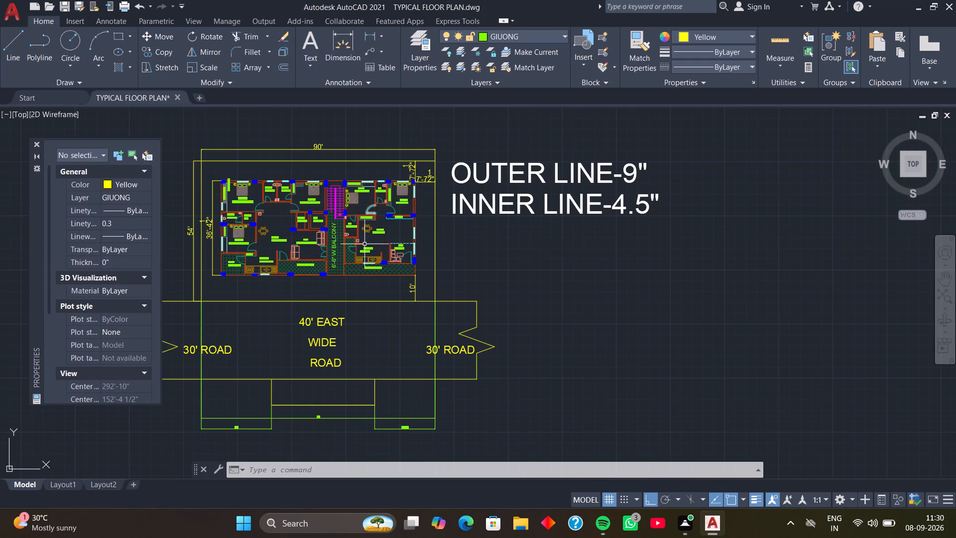
Add a horizontal linear dimension for the setback from the building's southwest corner to the plot's west boundary.
middle_drag(367, 279, 448, 281)
middle_drag(374, 288, 418, 290)
middle_drag(373, 279, 406, 275)
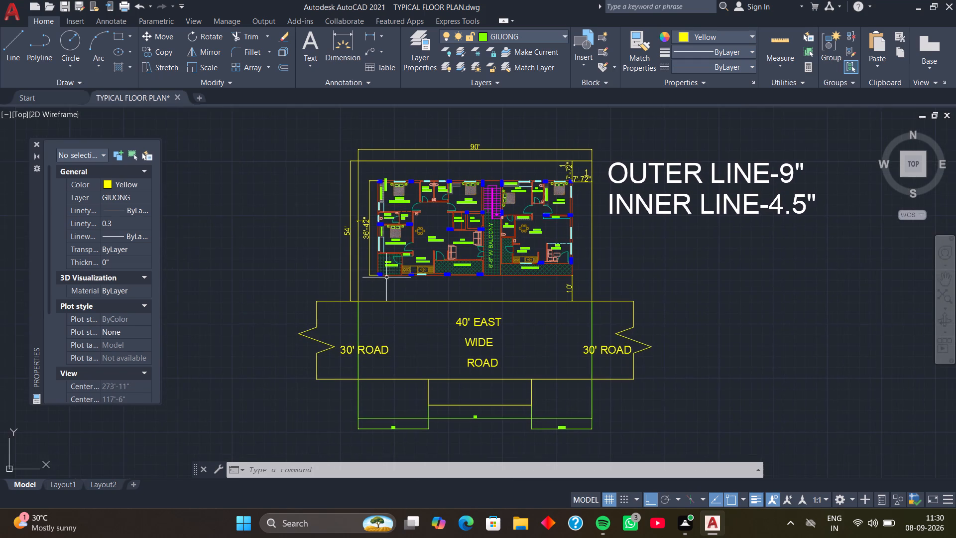
scroll(361, 250, up, 3)
middle_drag(363, 273, 384, 240)
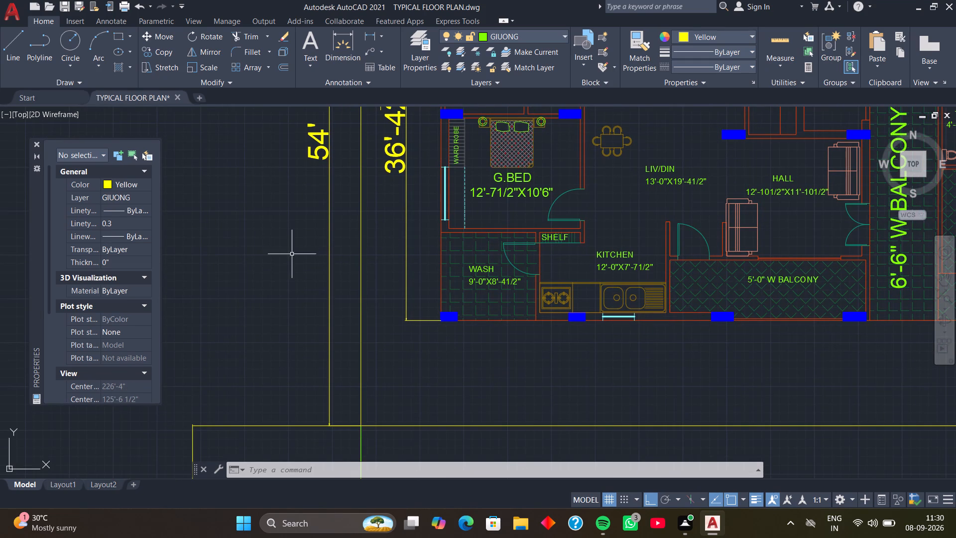
key(space)
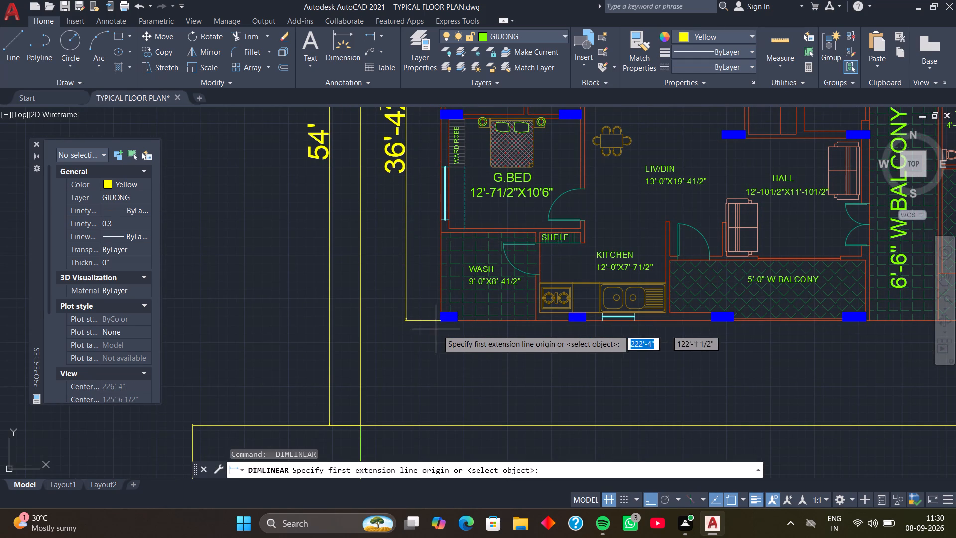
click(439, 322)
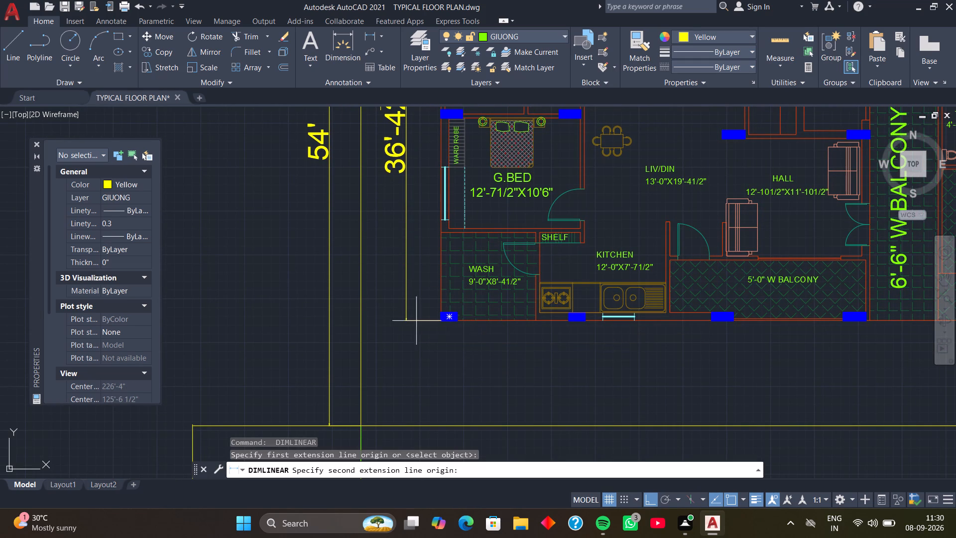
click(359, 320)
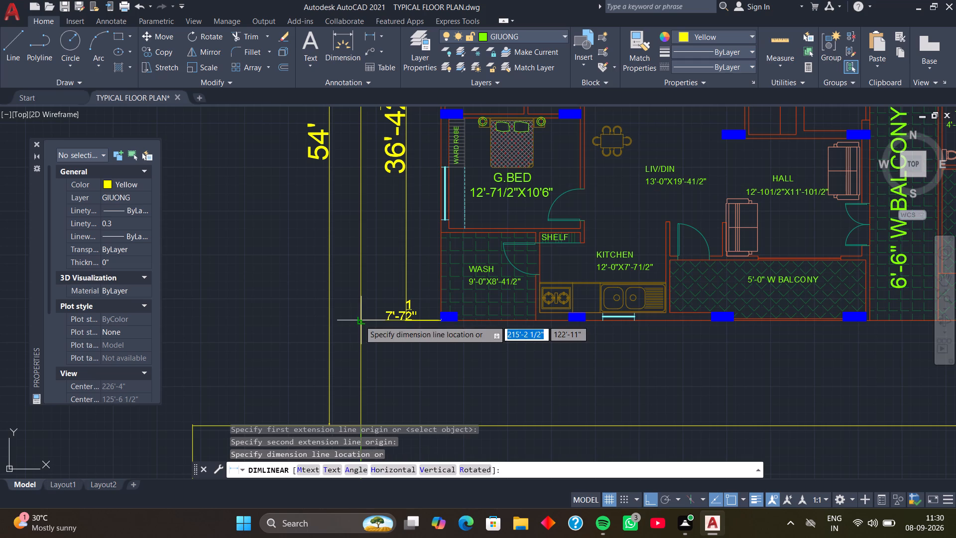
click(359, 320)
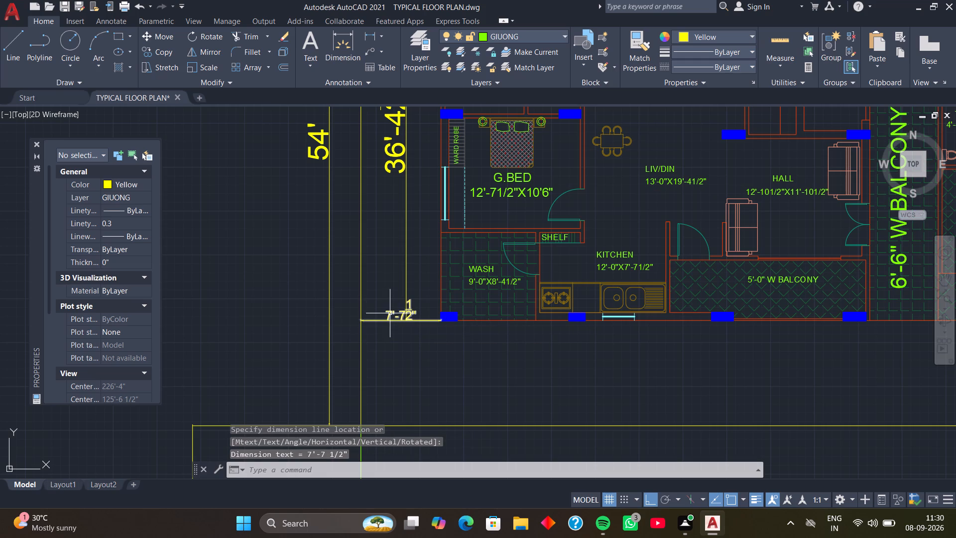
Set the text height of the west setback dimension at the building's southwest corner to 1'6".
click(390, 312)
scroll(128, 242, down, 2)
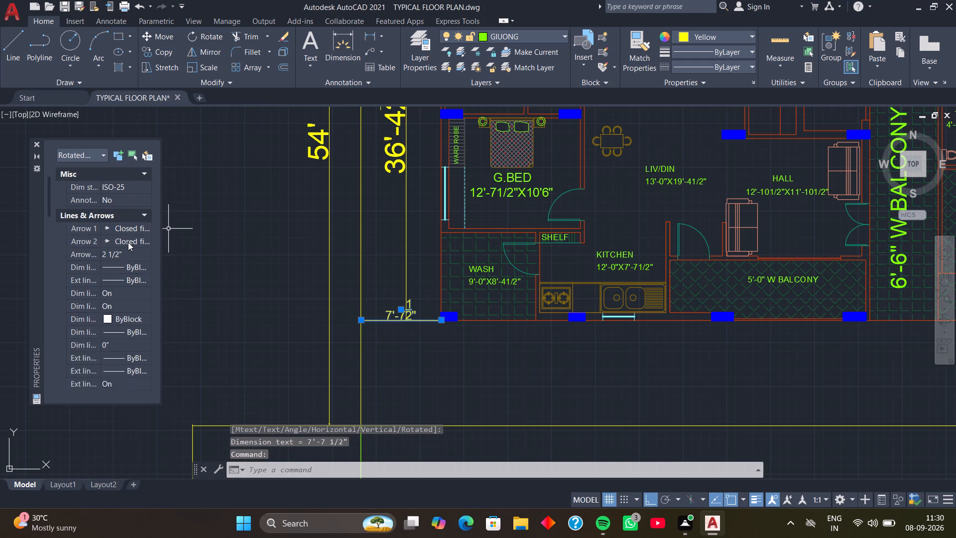
scroll(126, 242, down, 9)
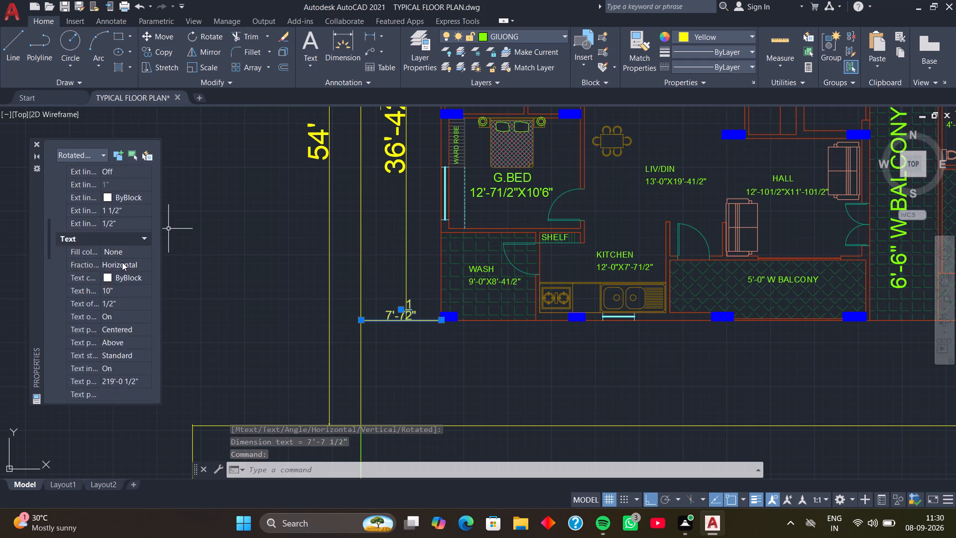
scroll(122, 262, down, 1)
click(133, 236)
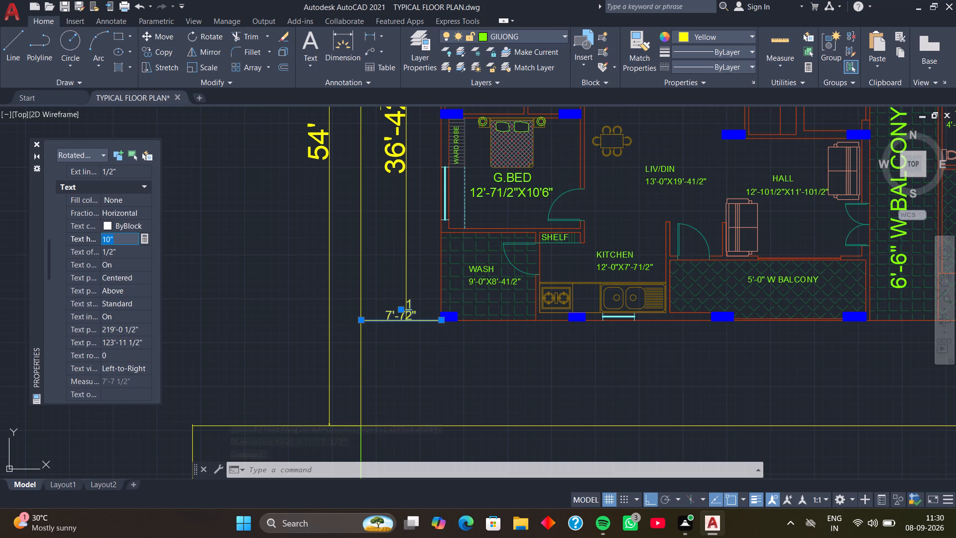
text(1'6)
key(Return)
key(Escape)
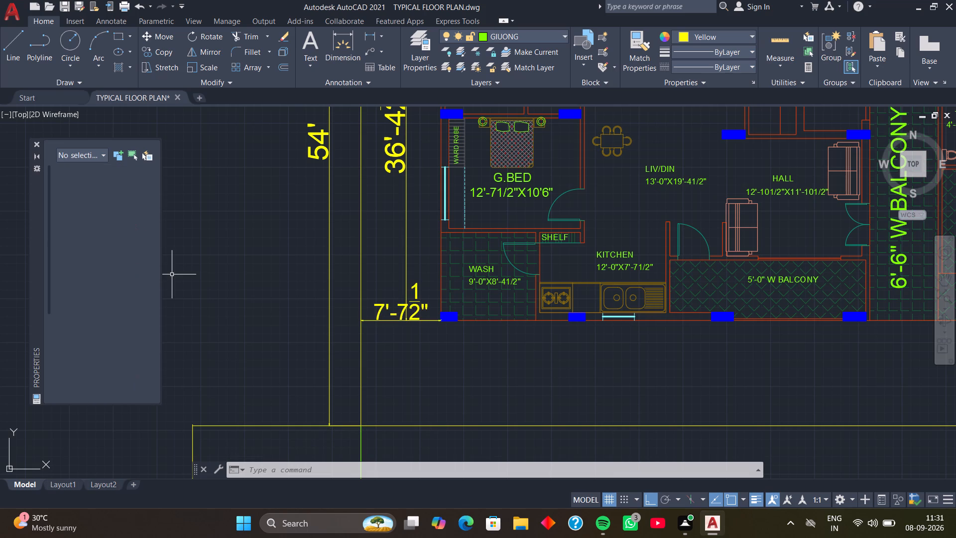
Add a horizontal linear dimension from the building's northwest corner to its northeast corner, placed between the north wall and the plot boundary.
scroll(238, 298, down, 2)
middle_drag(342, 347, 321, 322)
scroll(319, 322, down, 1)
middle_drag(327, 319, 297, 334)
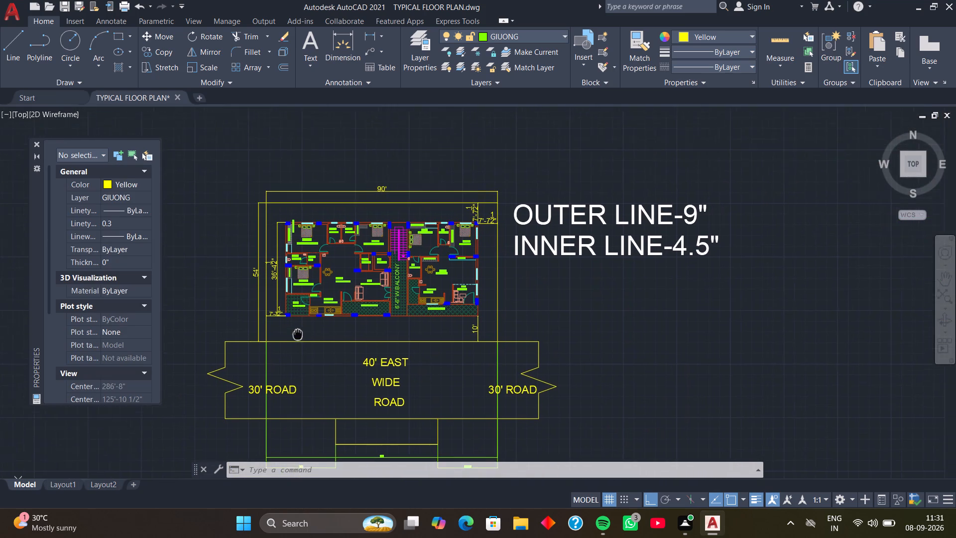
middle_drag(297, 334, 292, 330)
middle_drag(307, 333, 301, 345)
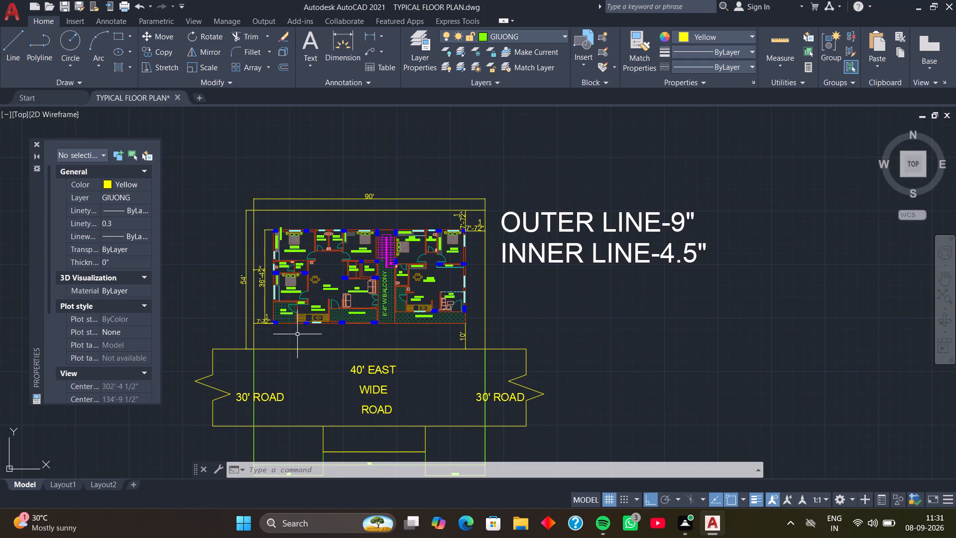
middle_drag(353, 338, 351, 370)
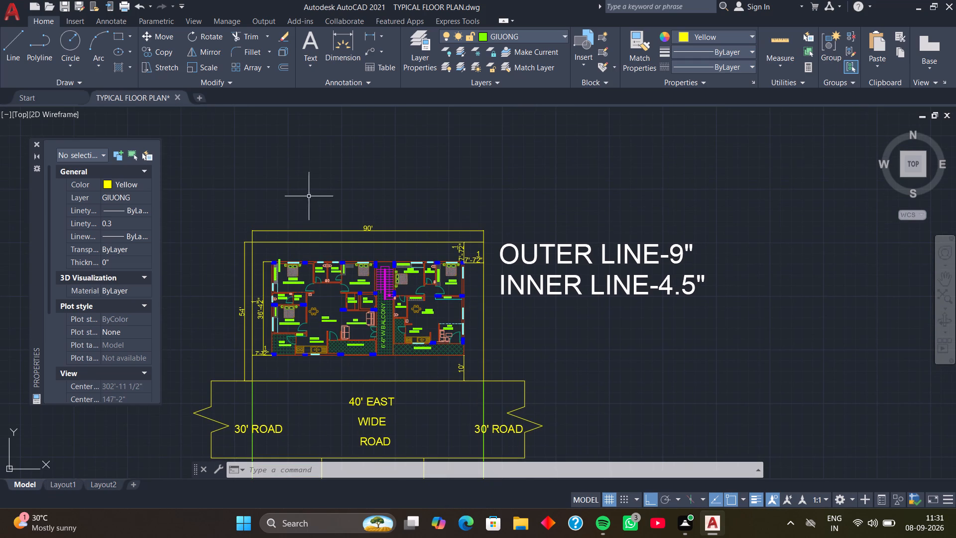
click(370, 35)
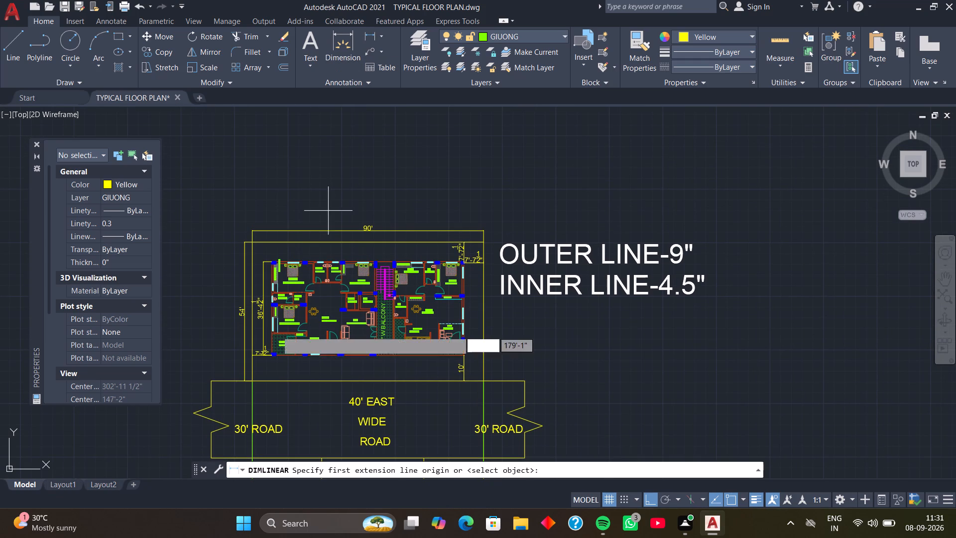
scroll(281, 261, up, 5)
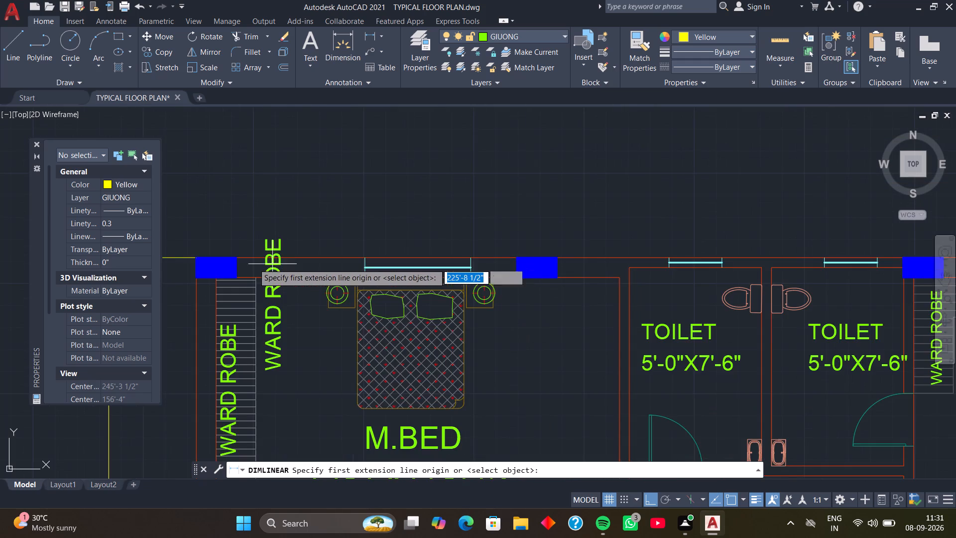
middle_drag(238, 252, 300, 278)
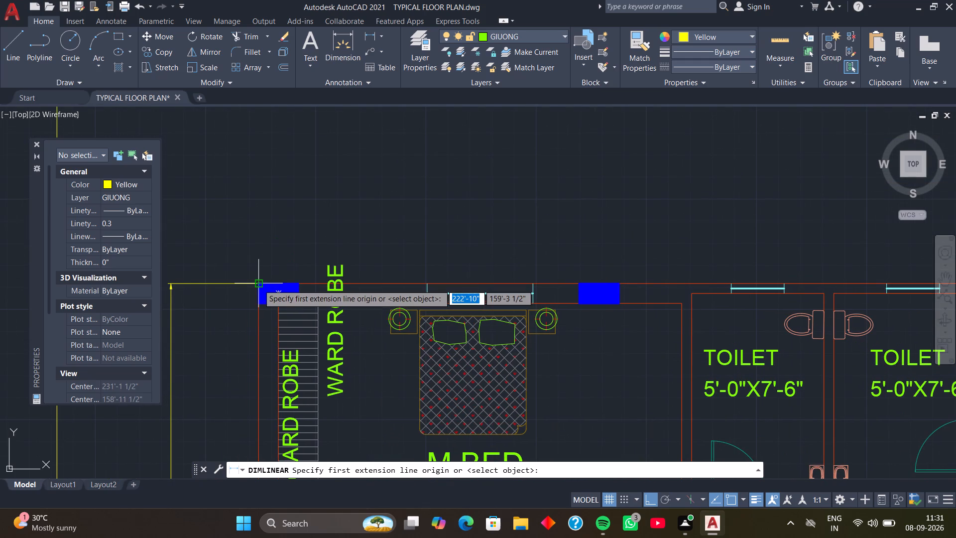
click(258, 284)
scroll(412, 282, down, 2)
middle_drag(378, 292, 261, 307)
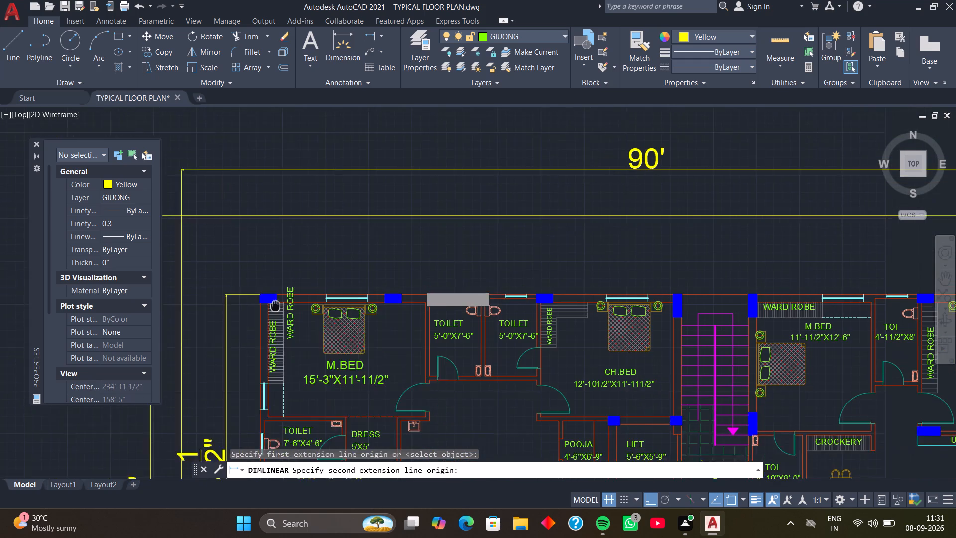
middle_drag(261, 307, 241, 312)
middle_drag(608, 326, 292, 343)
middle_drag(538, 333, 444, 344)
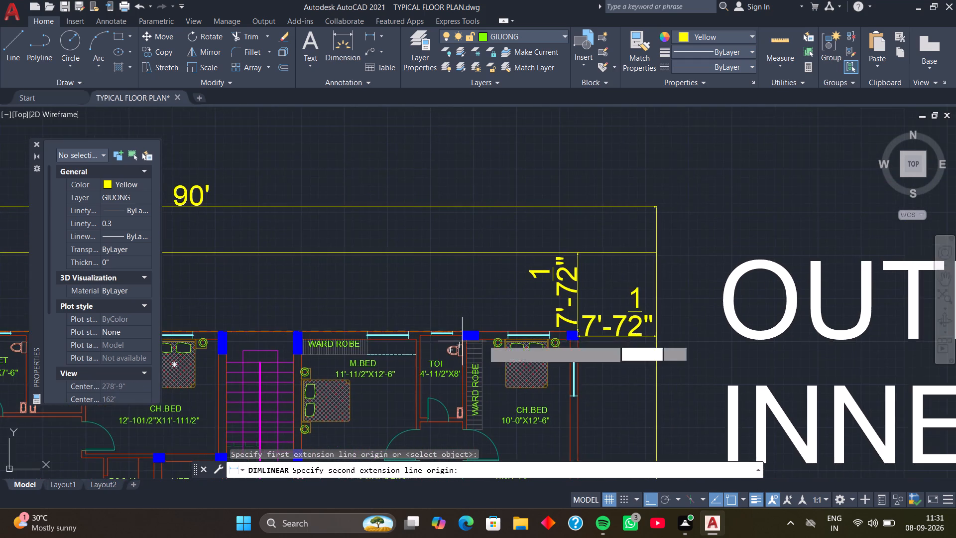
scroll(551, 332, up, 2)
click(613, 331)
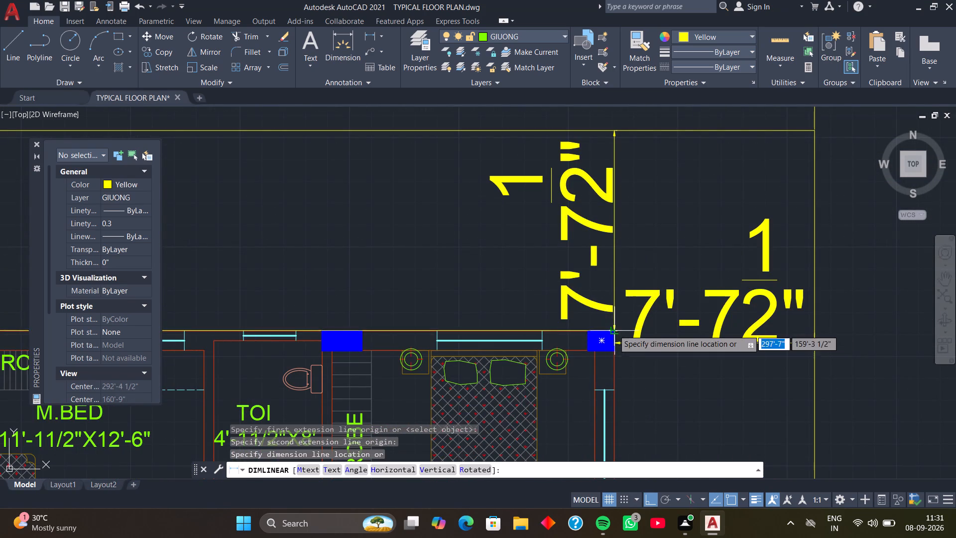
click(615, 279)
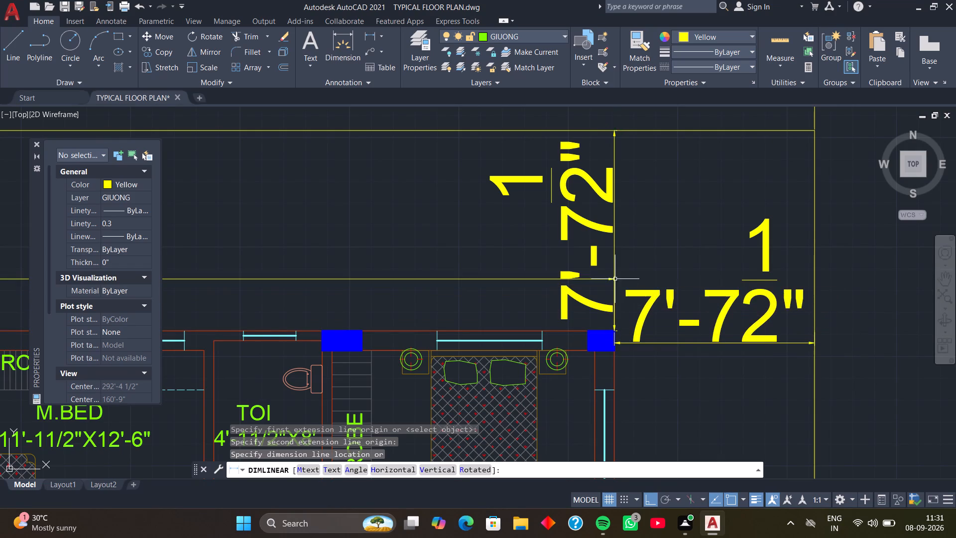
Set the text height of the overall building width dimension above the north wall to 2'.
scroll(608, 284, down, 3)
middle_drag(557, 299, 638, 328)
middle_drag(515, 329, 558, 320)
scroll(504, 300, up, 1)
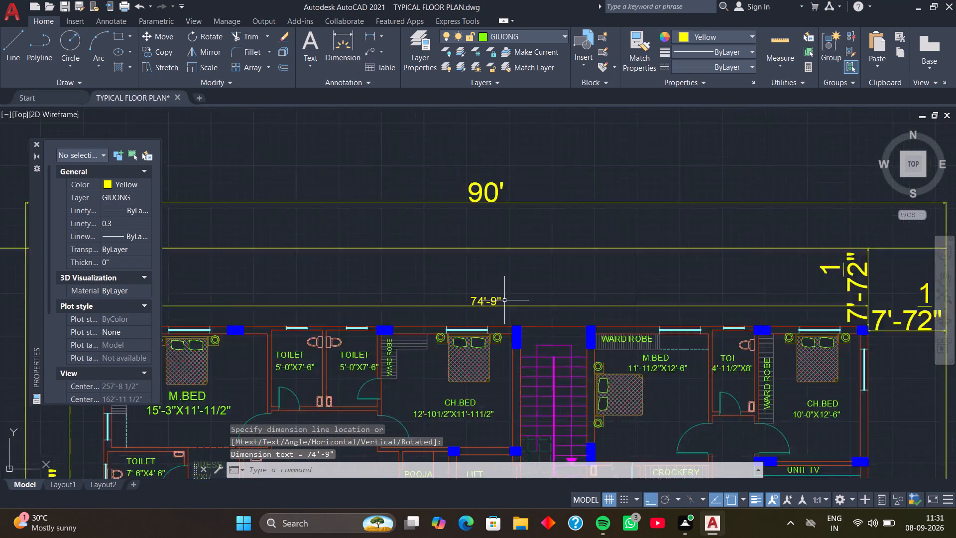
scroll(504, 300, up, 2)
click(479, 298)
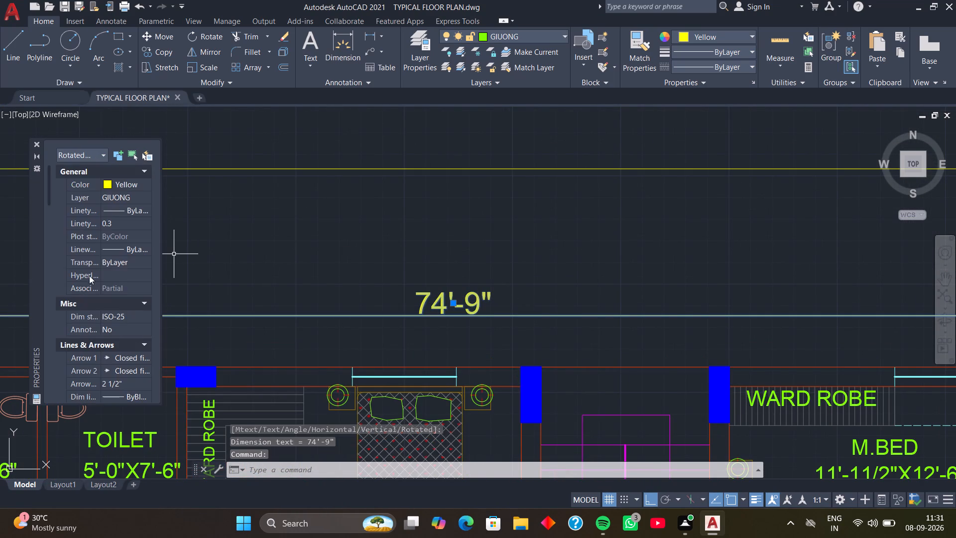
scroll(80, 279, down, 6)
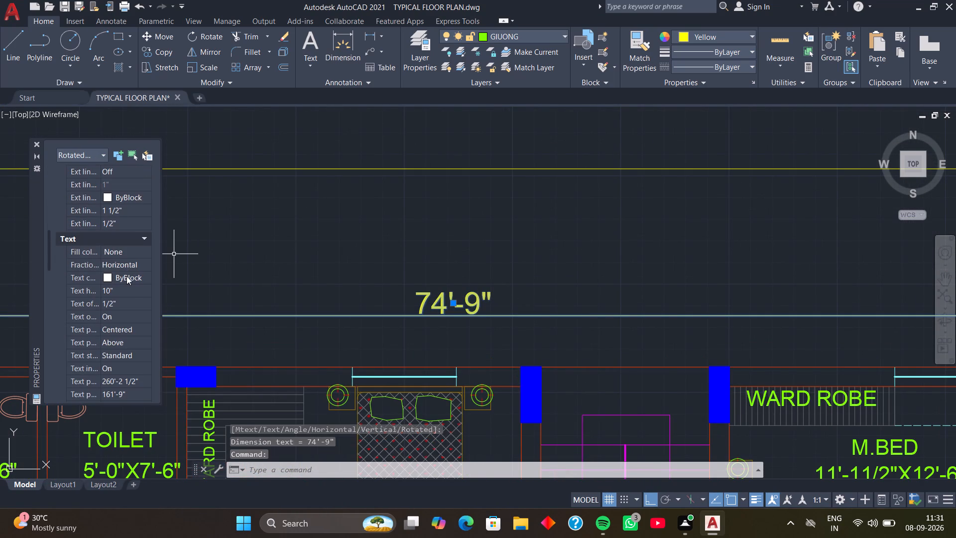
click(129, 288)
text(2')
key(Return)
key(Escape)
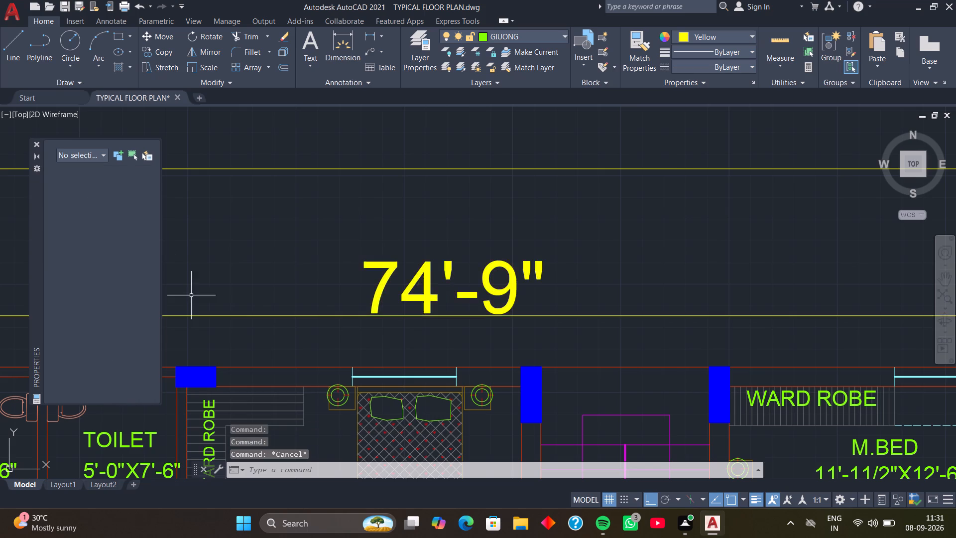
Delete the two wall-thickness notes, OUTER LINE-9" and INNER LINE-4.5", beside the floor plan.
scroll(243, 282, down, 3)
middle_drag(281, 318, 316, 241)
scroll(324, 251, down, 1)
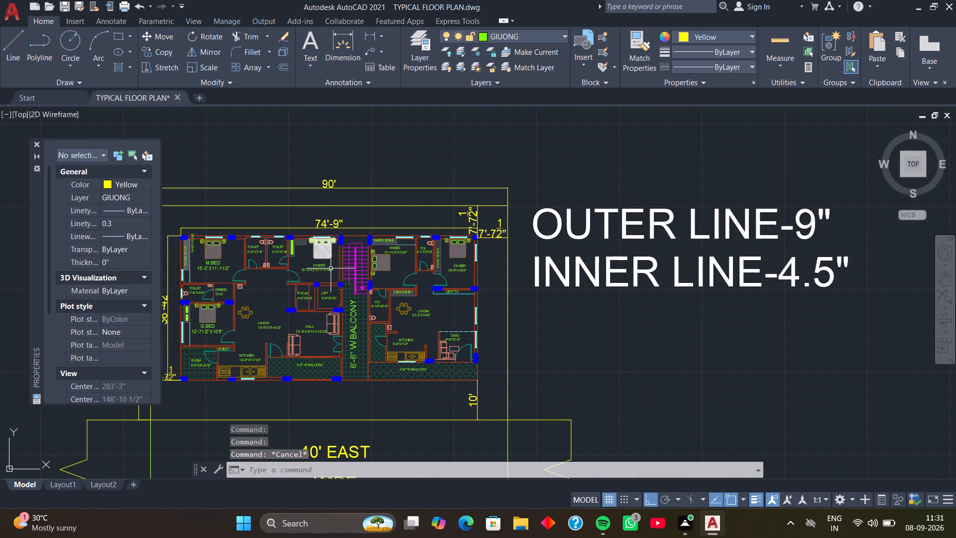
middle_drag(344, 347, 360, 290)
middle_drag(359, 299, 386, 282)
middle_drag(342, 301, 369, 288)
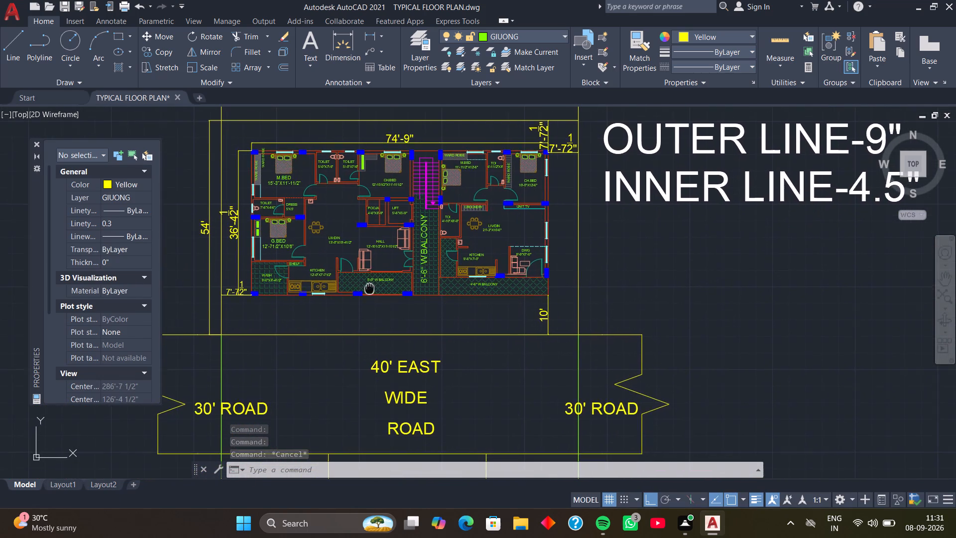
scroll(301, 289, up, 1)
scroll(389, 313, down, 2)
middle_drag(397, 321, 388, 300)
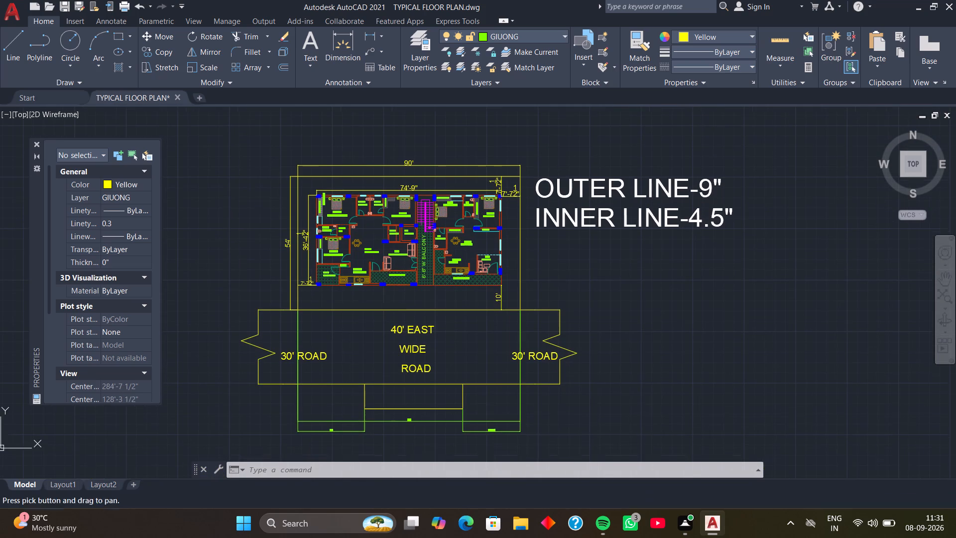
click(627, 214)
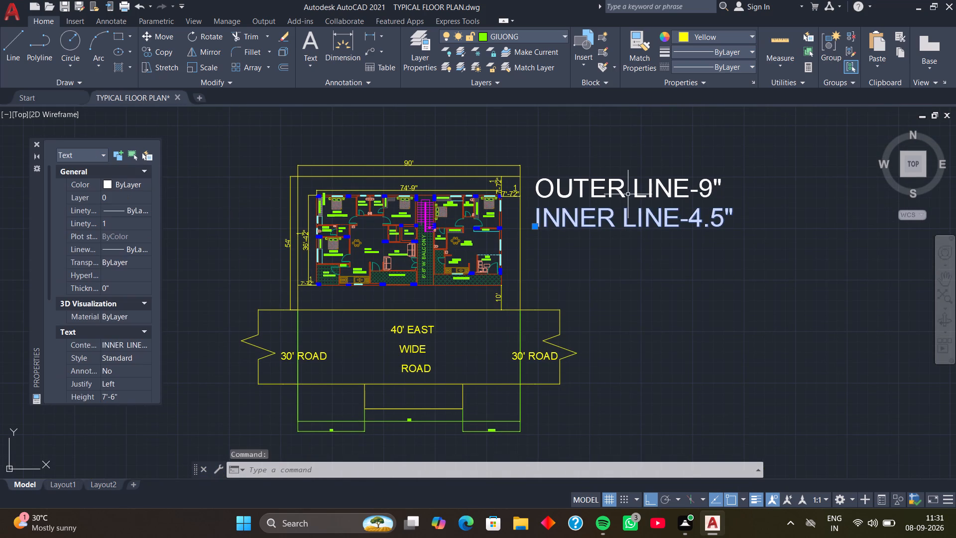
click(622, 188)
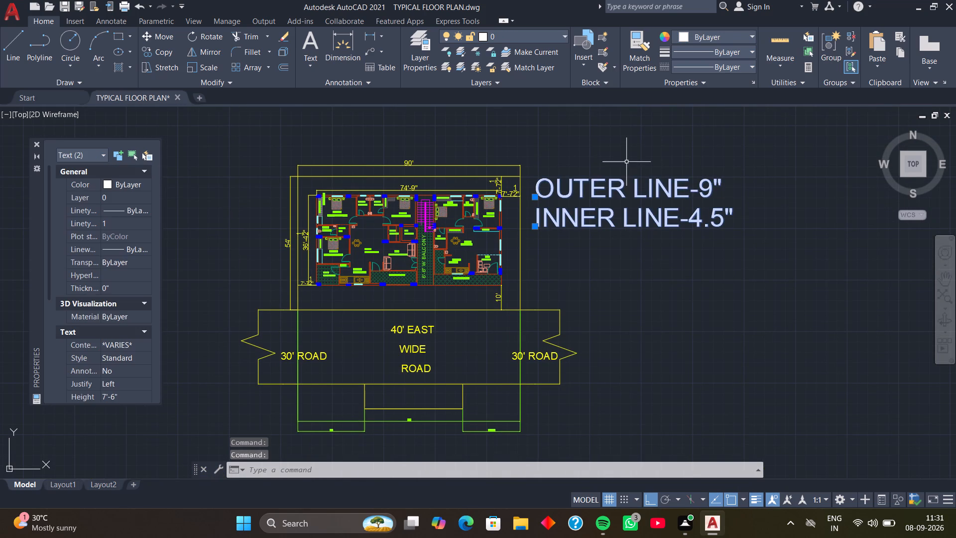
key(Delete)
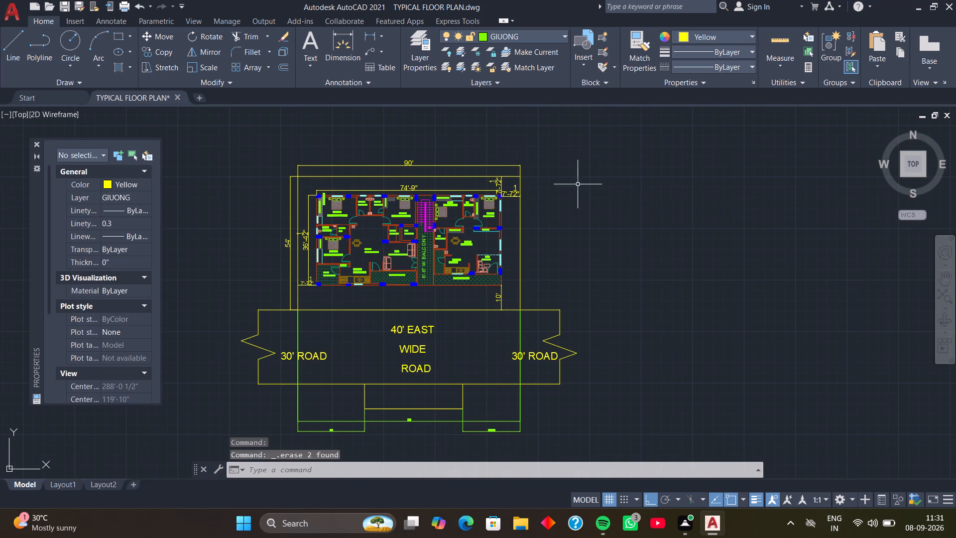
Change the colour of the four plot boundary lines around the building to green.
middle_drag(578, 184, 608, 180)
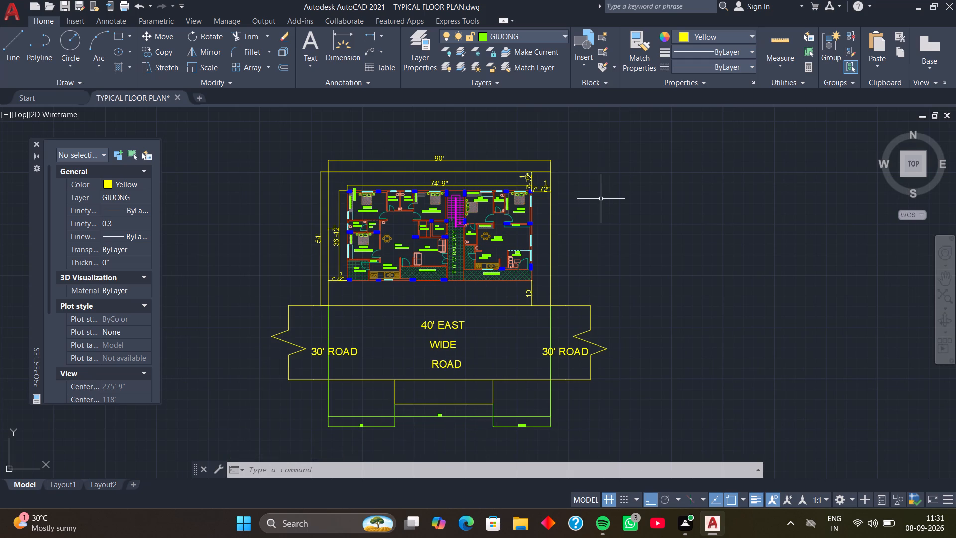
middle_drag(492, 239, 492, 234)
middle_drag(492, 234, 493, 227)
scroll(494, 238, up, 2)
scroll(492, 237, down, 2)
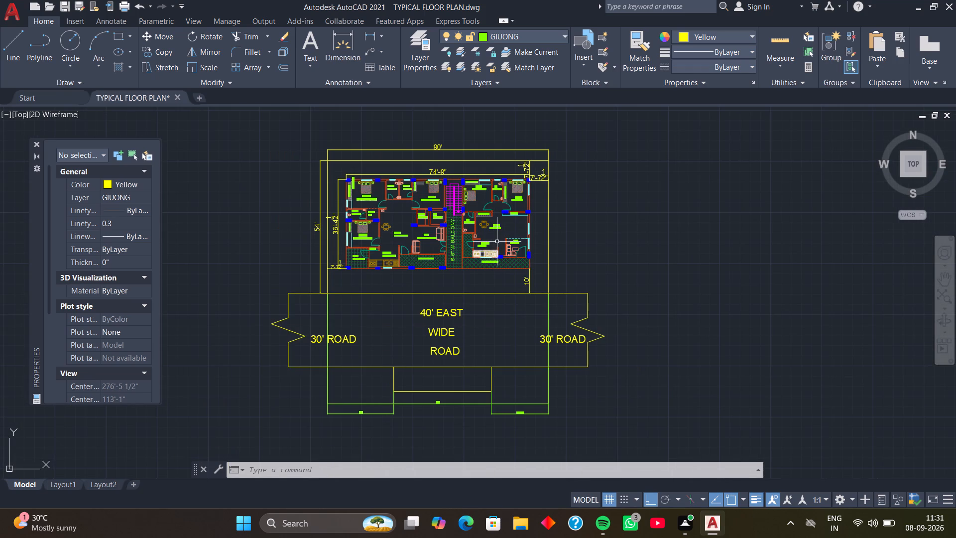
middle_drag(493, 243, 524, 236)
middle_drag(523, 230, 518, 228)
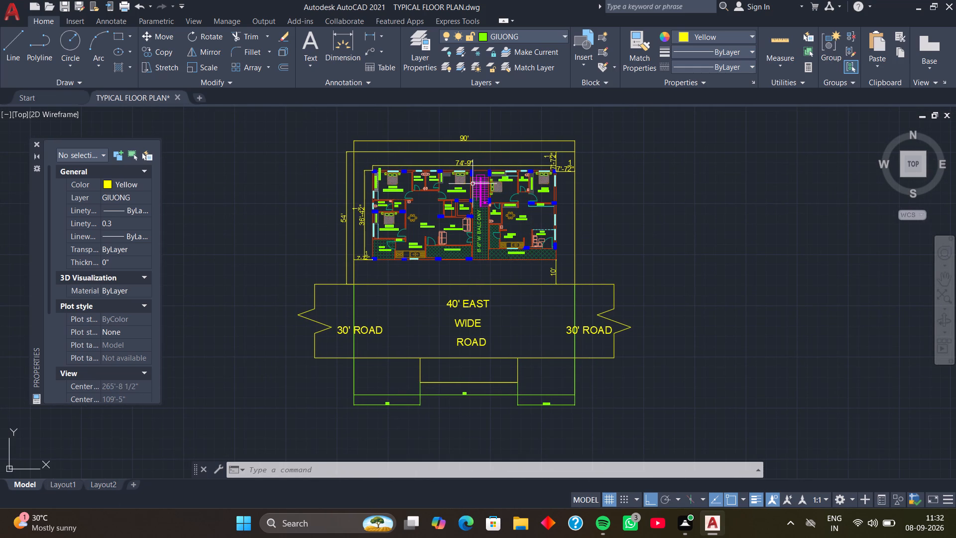
click(425, 150)
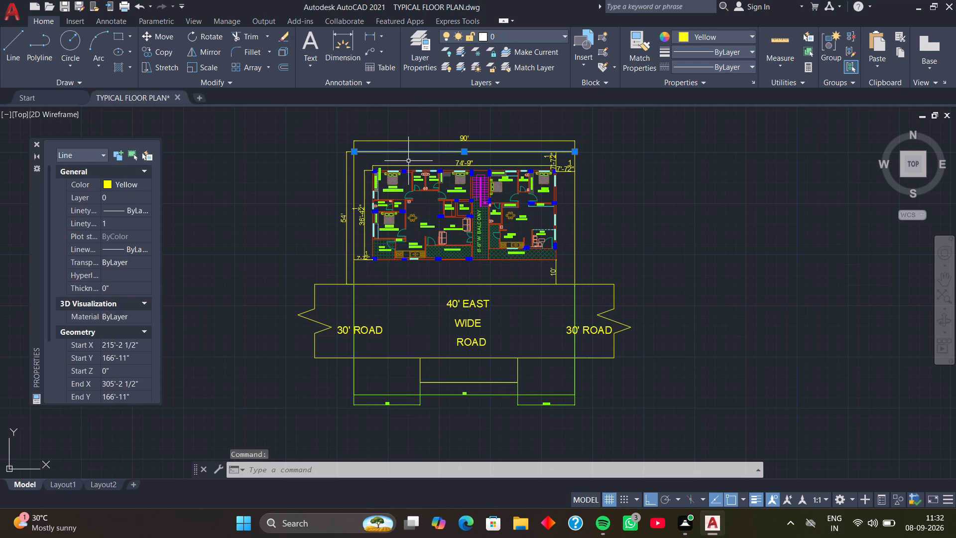
click(355, 188)
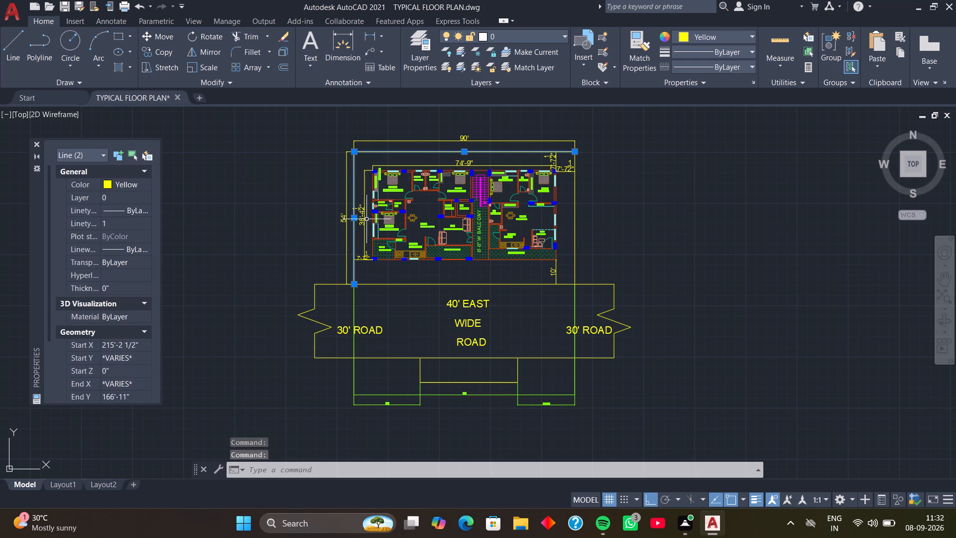
click(421, 283)
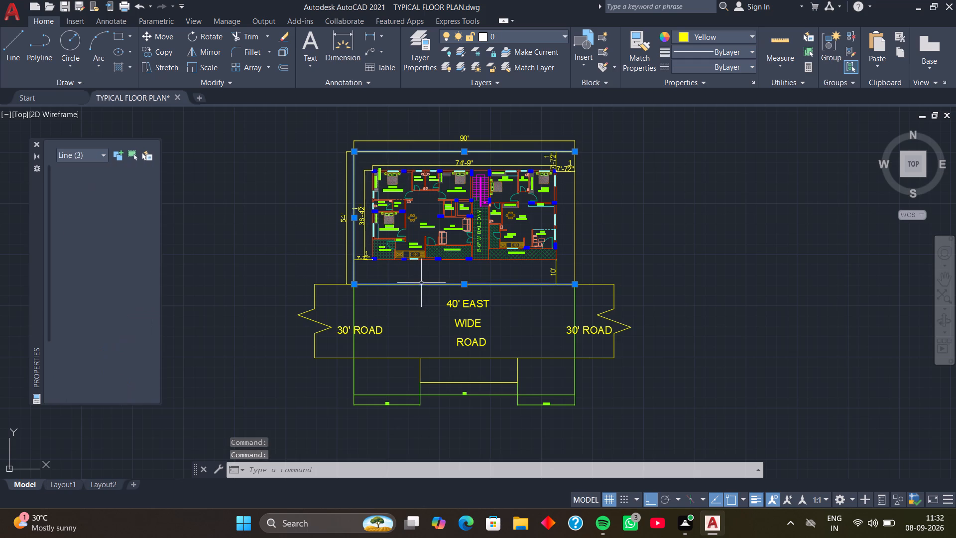
scroll(565, 223, up, 3)
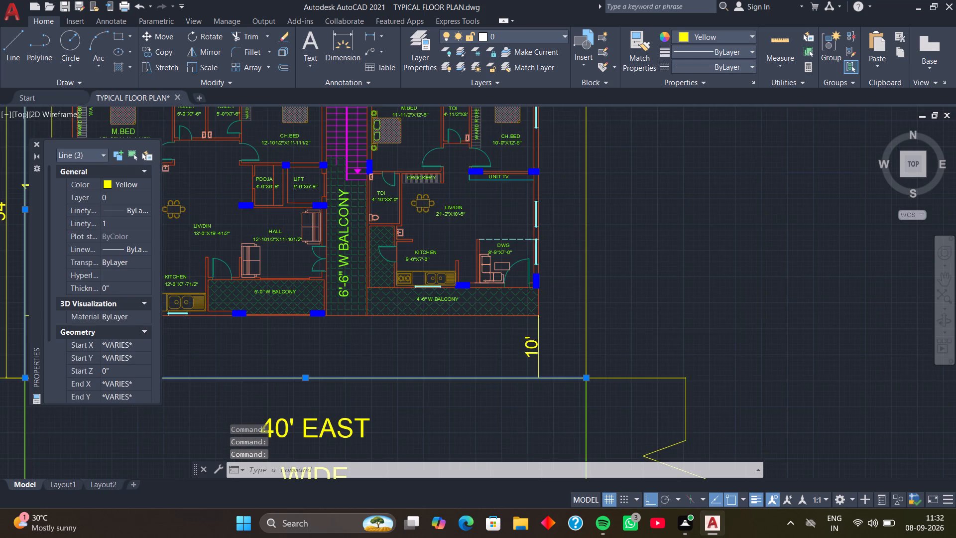
scroll(565, 223, down, 2)
click(578, 223)
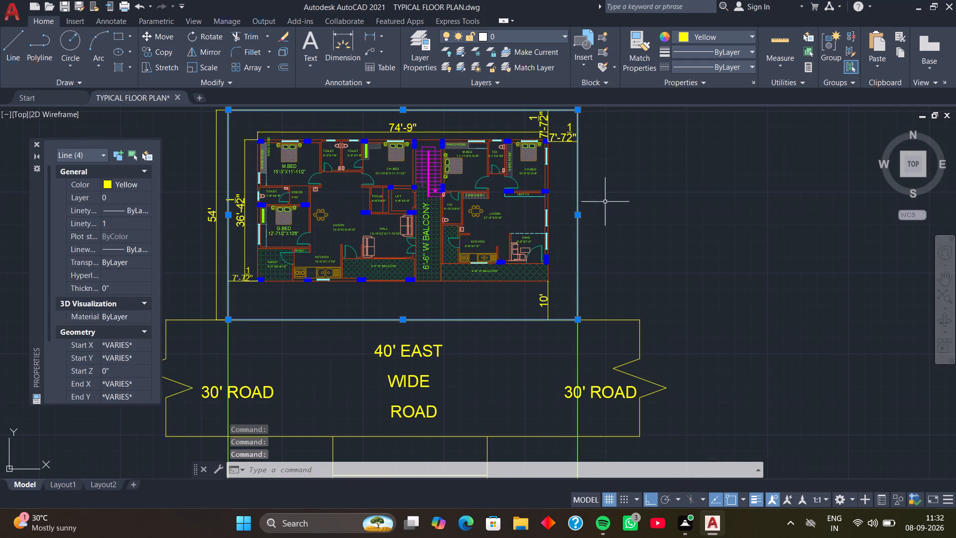
click(751, 33)
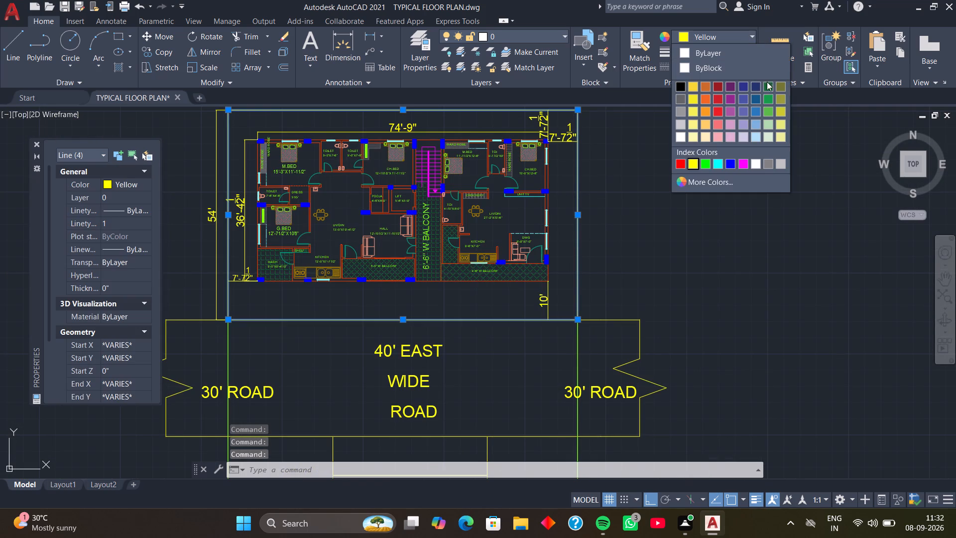
click(702, 165)
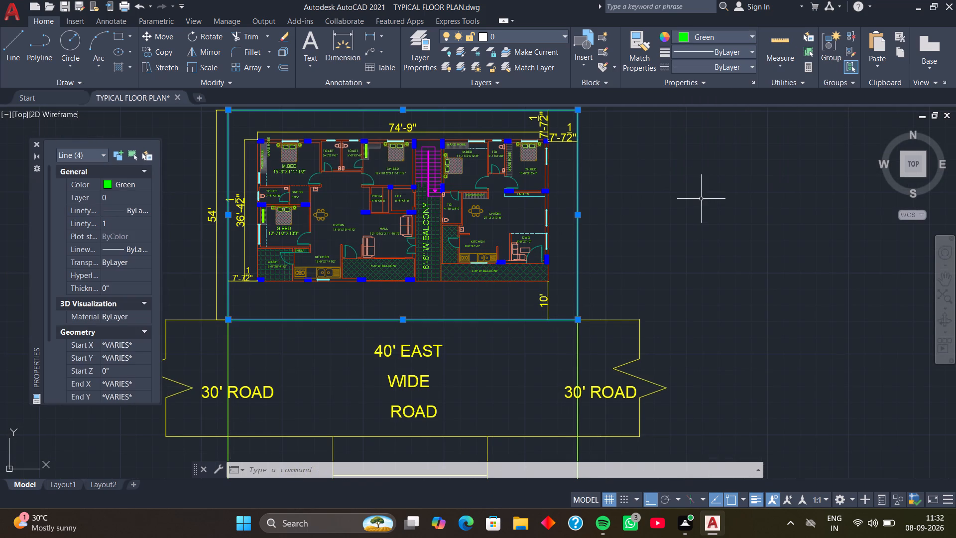
key(Escape)
Examine the full site layout and the floor plan's room labels, overall dimensions and setbacks.
middle_drag(669, 195, 673, 250)
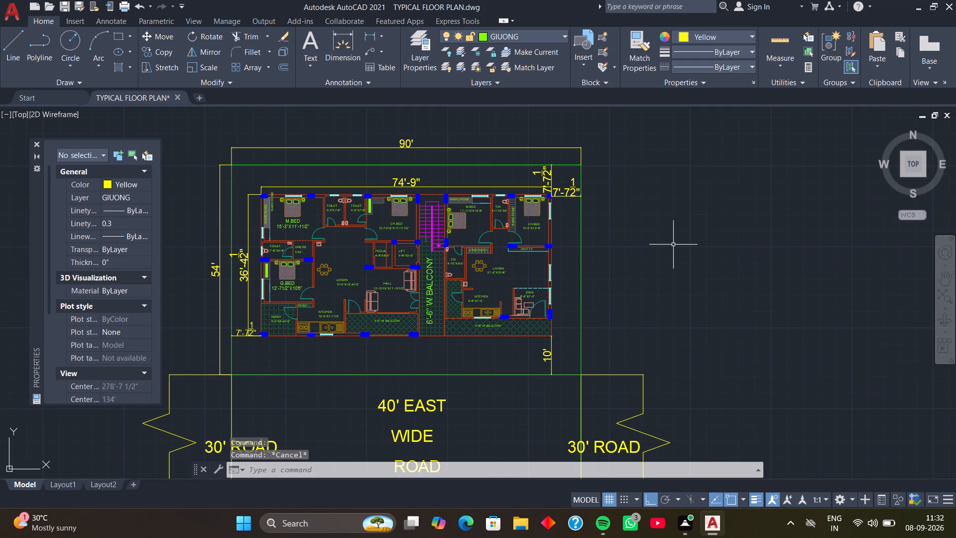
middle_drag(670, 252, 642, 208)
scroll(642, 208, down, 1)
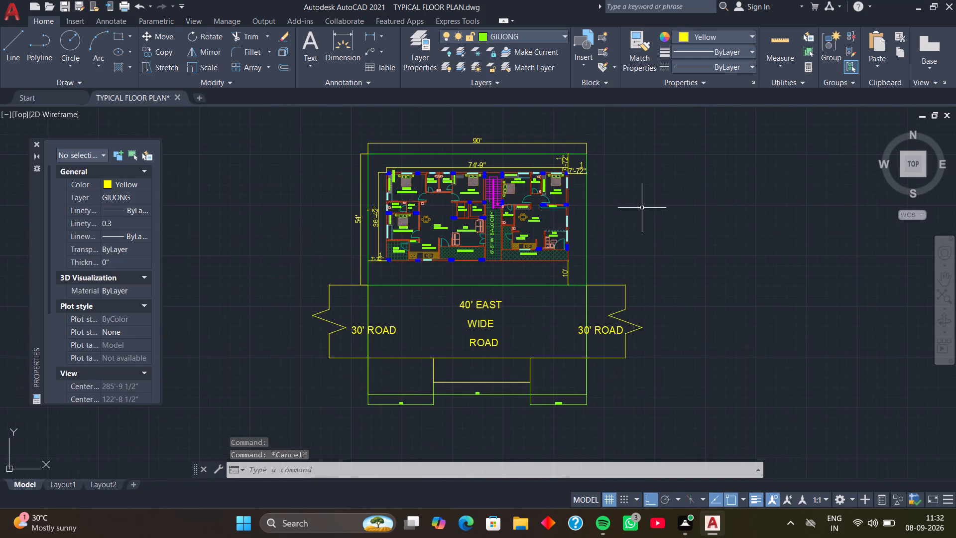
middle_drag(643, 225, 664, 219)
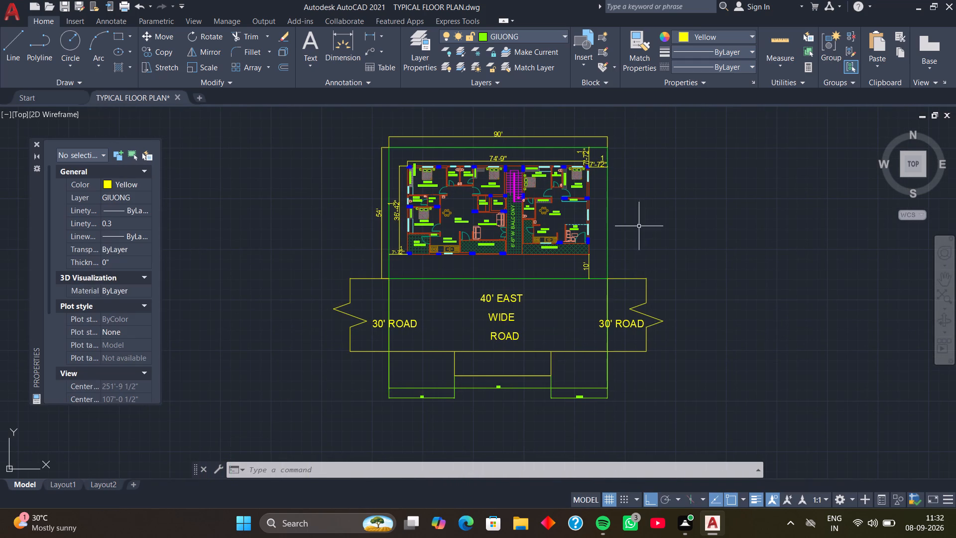
middle_drag(576, 274, 556, 262)
middle_drag(554, 278, 551, 271)
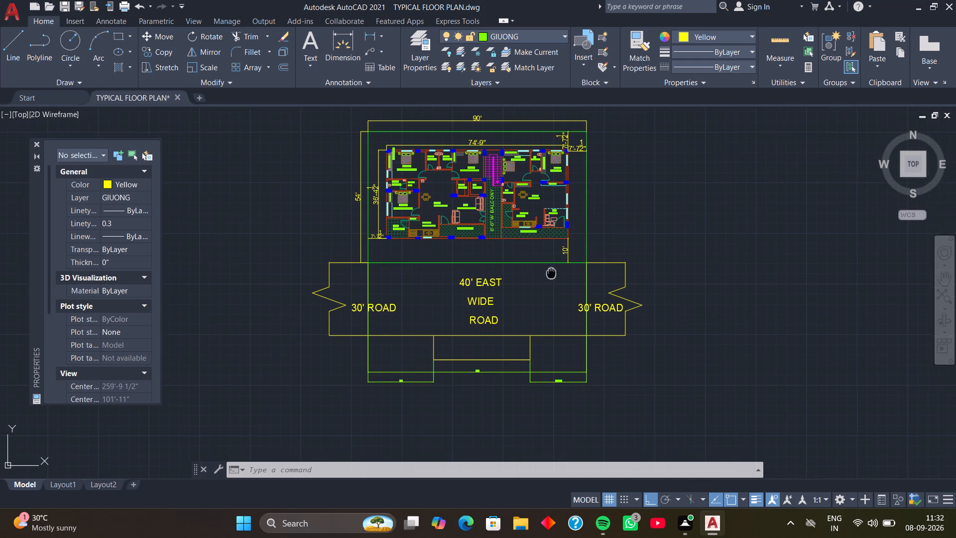
middle_drag(551, 271, 529, 273)
middle_drag(518, 283, 494, 297)
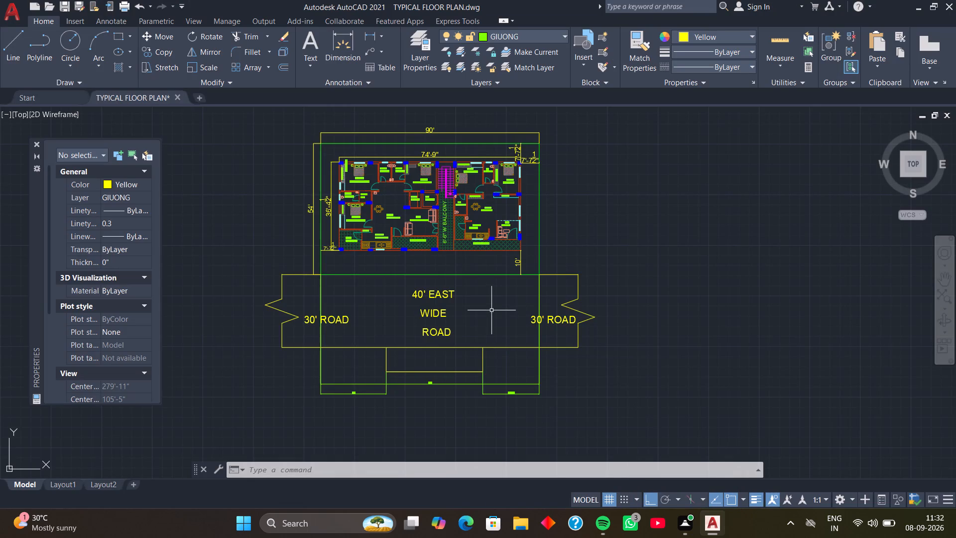
middle_drag(474, 283, 494, 278)
scroll(465, 230, up, 2)
scroll(466, 228, down, 2)
middle_drag(436, 207, 443, 218)
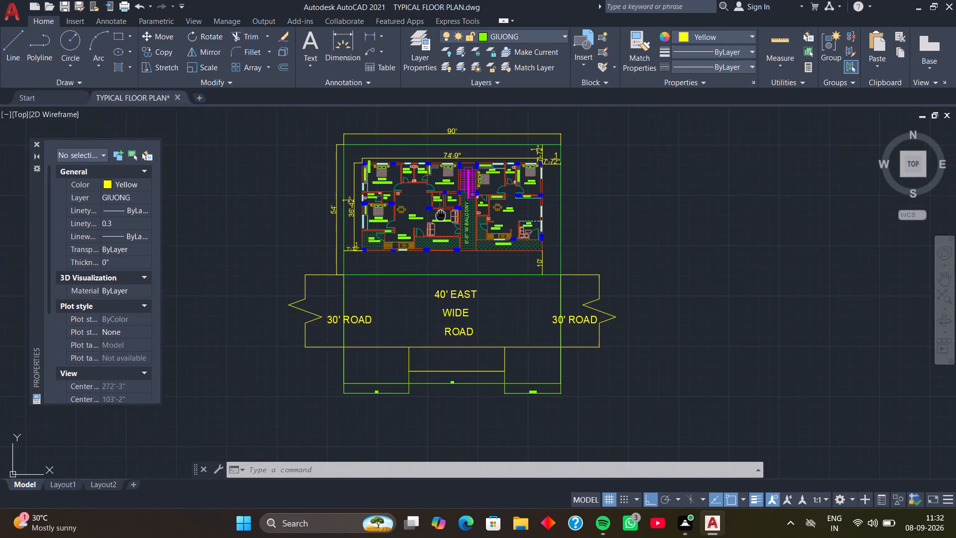
middle_drag(443, 218, 448, 233)
scroll(444, 200, up, 2)
middle_drag(448, 190, 446, 208)
scroll(446, 208, down, 1)
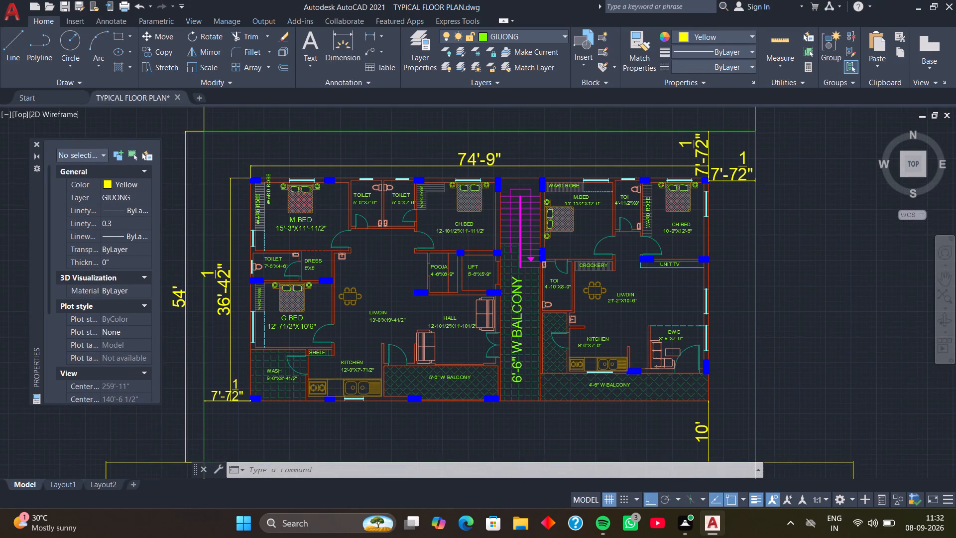
middle_drag(405, 218, 458, 218)
scroll(420, 214, up, 2)
scroll(420, 214, down, 2)
middle_drag(447, 266, 403, 206)
middle_drag(417, 235, 386, 231)
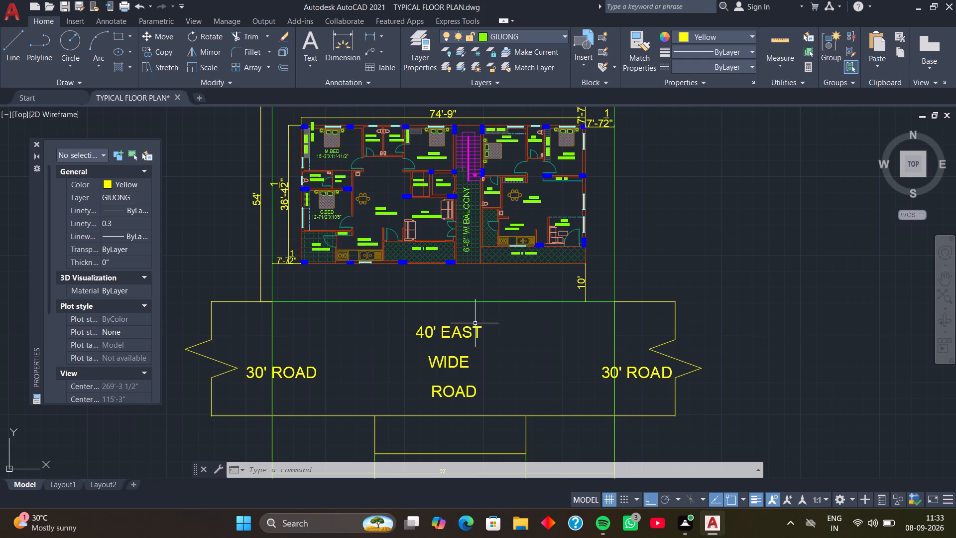
Set the text height of the 90', 27' and 23'-3" dimensions below the 40' road to 2'.
middle_drag(420, 361, 455, 245)
middle_drag(464, 276, 461, 266)
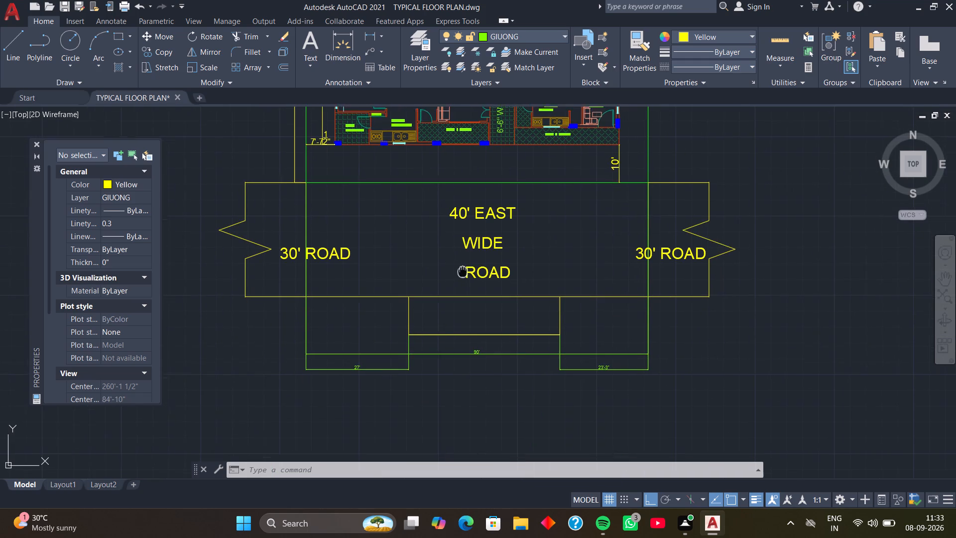
middle_drag(461, 266, 460, 243)
scroll(460, 326, up, 2)
click(485, 318)
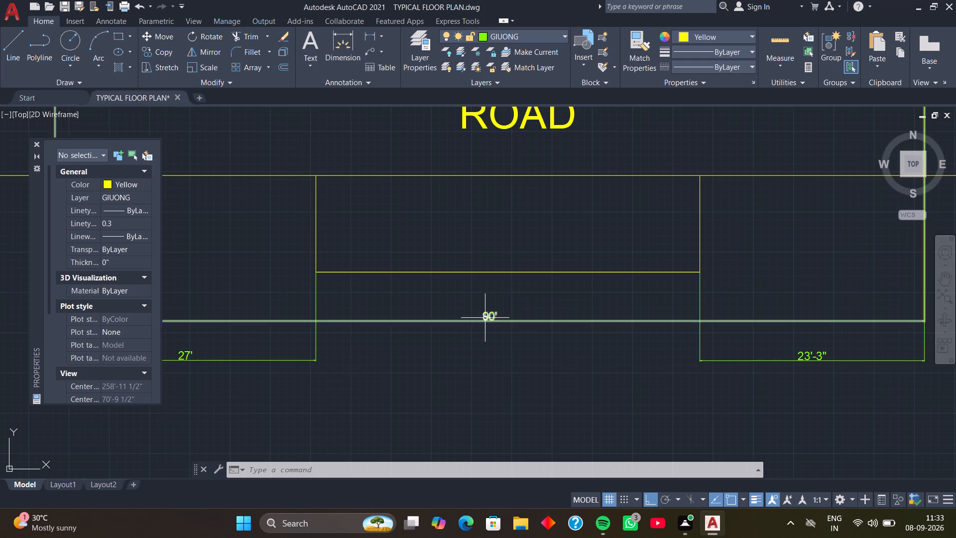
click(807, 359)
middle_drag(492, 386, 564, 363)
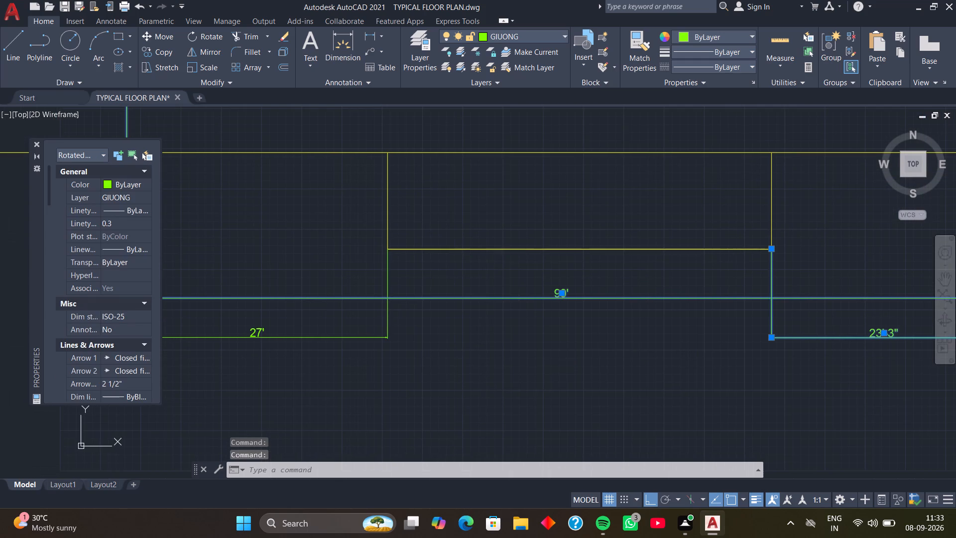
click(259, 331)
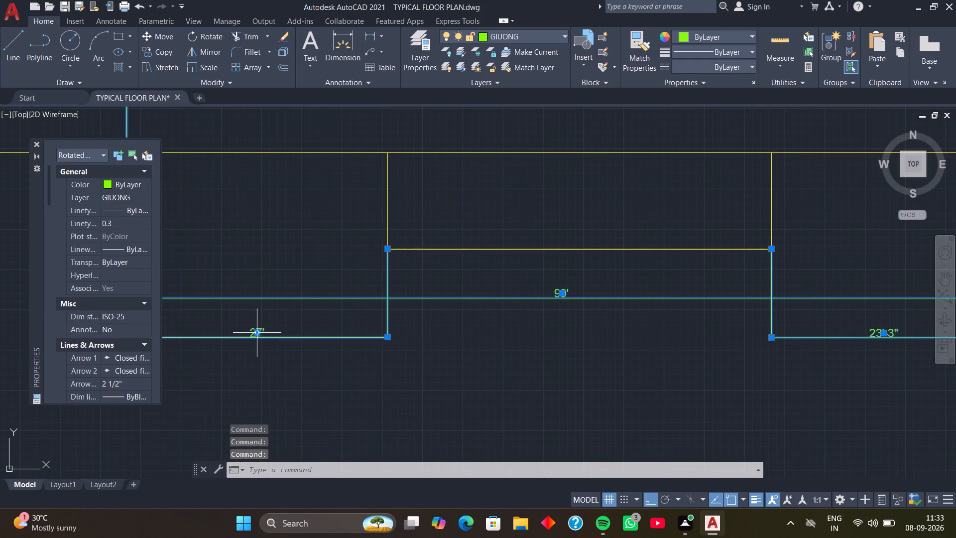
scroll(92, 259, down, 6)
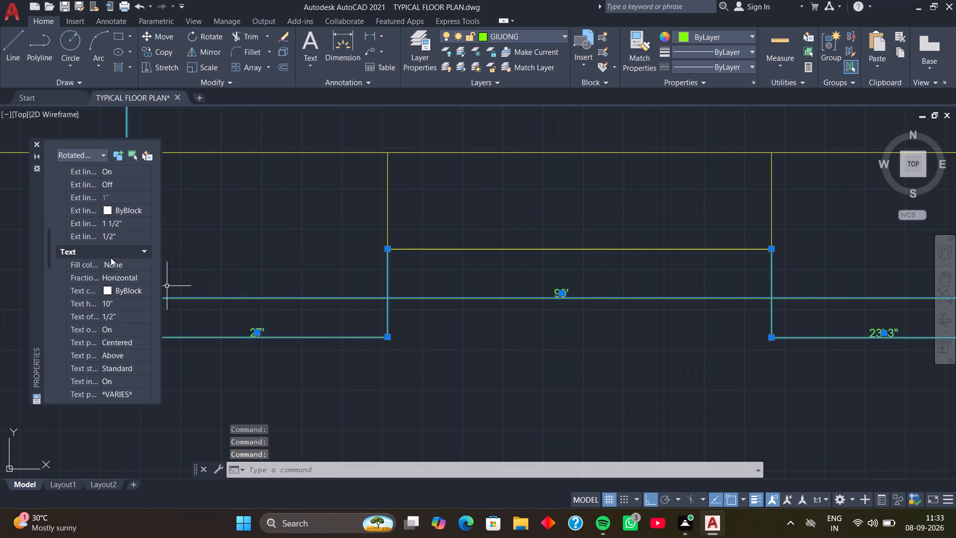
scroll(119, 280, down, 1)
click(132, 251)
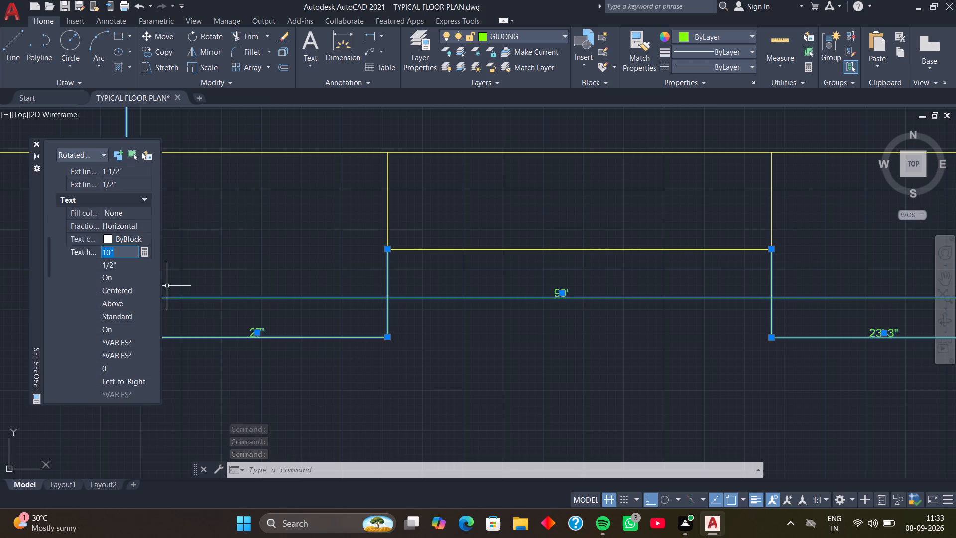
text(2')
key(Return)
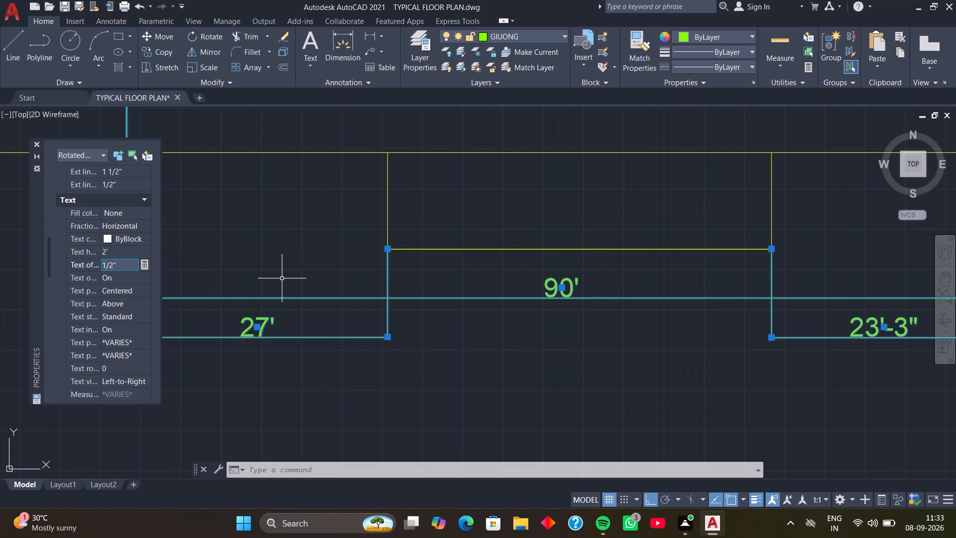
key(Escape)
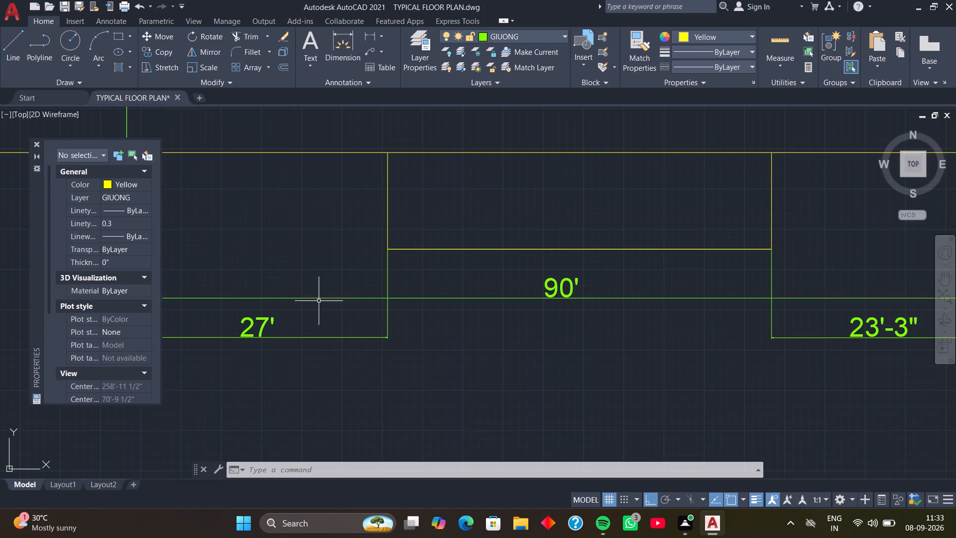
Trim the 40' road's lower edge line between the two vertical lines of the opening below the ROAD label.
scroll(373, 314, down, 3)
middle_drag(393, 312, 387, 323)
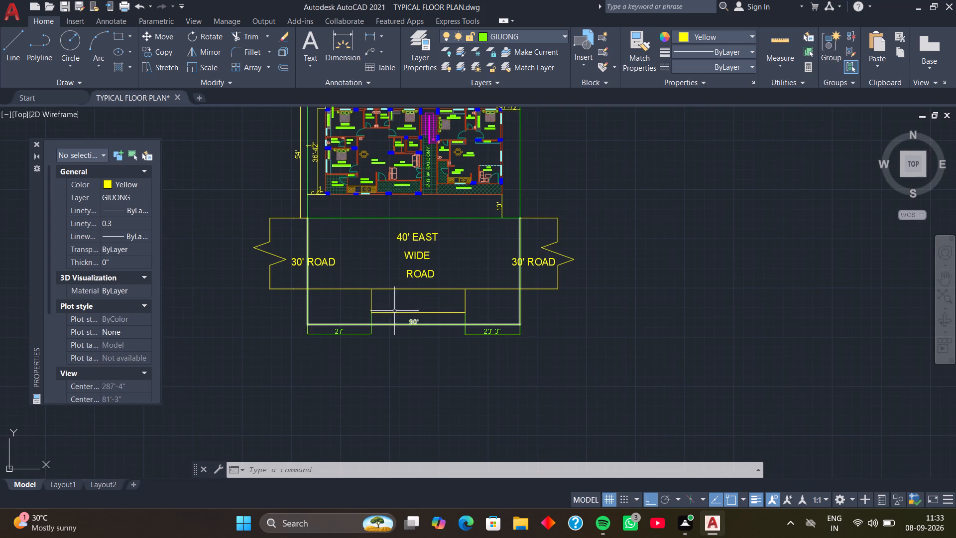
scroll(408, 297, up, 2)
text(TR)
key(space)
click(414, 277)
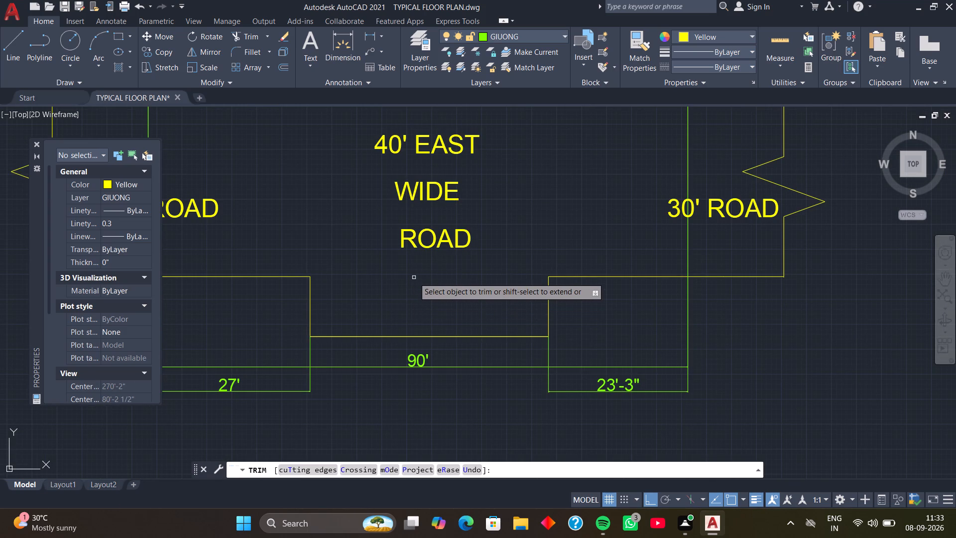
key(space)
Examine the full site layout, including the floor plan, the roads and the surrounding dimensions.
scroll(416, 278, down, 2)
middle_drag(415, 284, 414, 284)
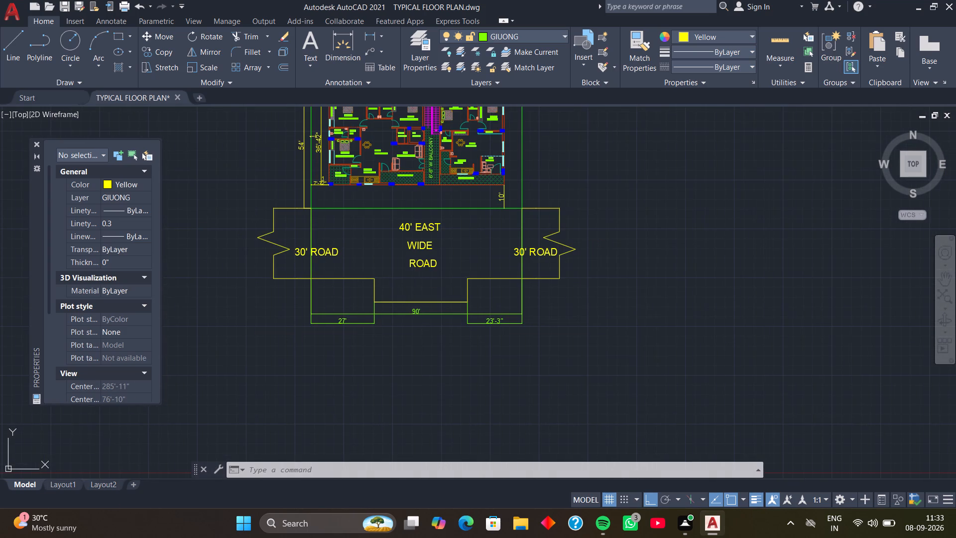
middle_drag(414, 284, 410, 308)
middle_drag(468, 290, 427, 350)
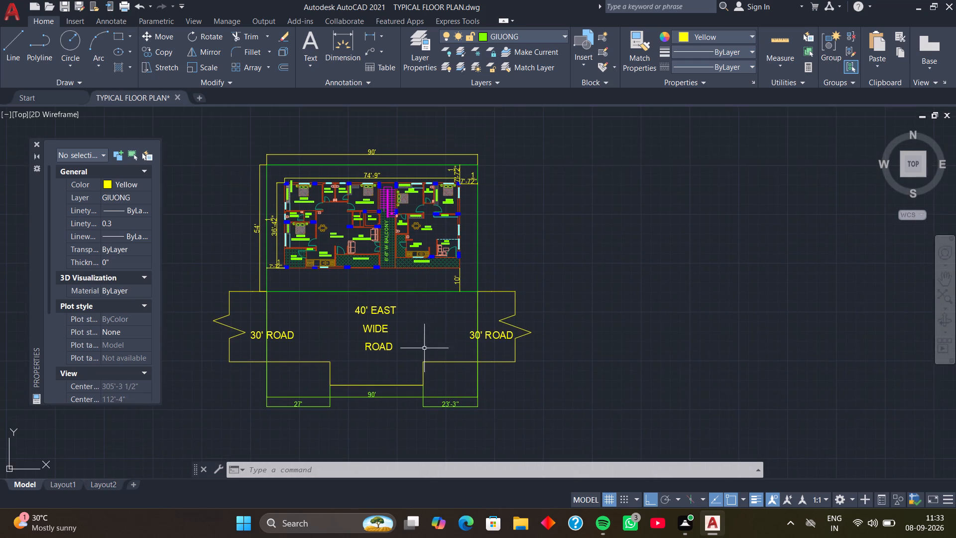
middle_drag(431, 311, 425, 341)
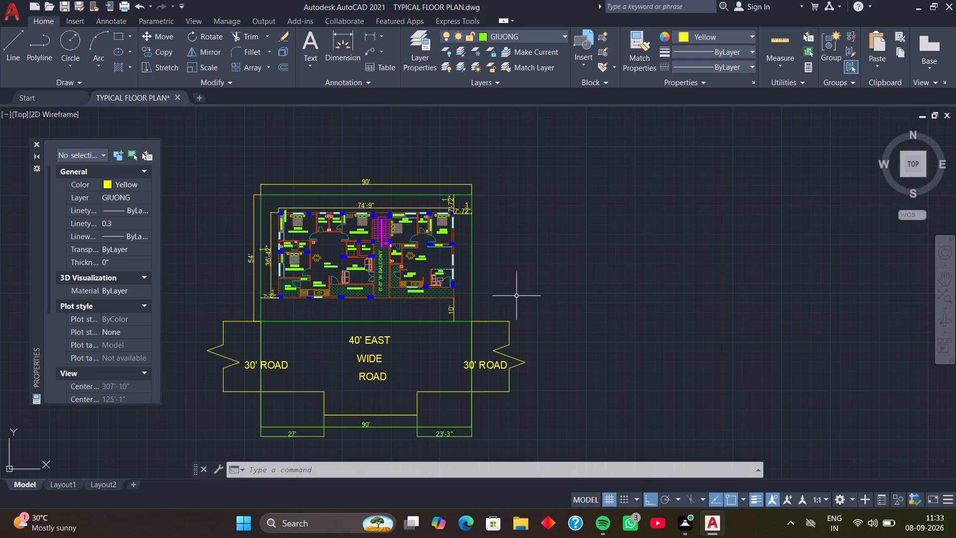
middle_drag(515, 294, 531, 249)
middle_click(536, 240)
middle_drag(538, 256, 553, 248)
middle_drag(556, 248, 561, 235)
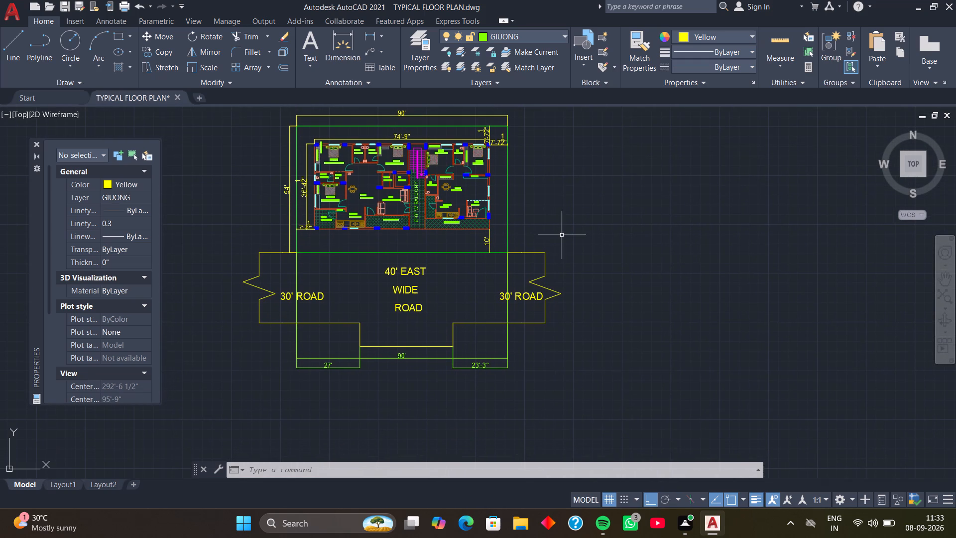
Start a plot with the previous plot's settings, DWG To PDF.pc3 on ISO full bleed A4, and set the scale units to inches.
key(ctrl+p)
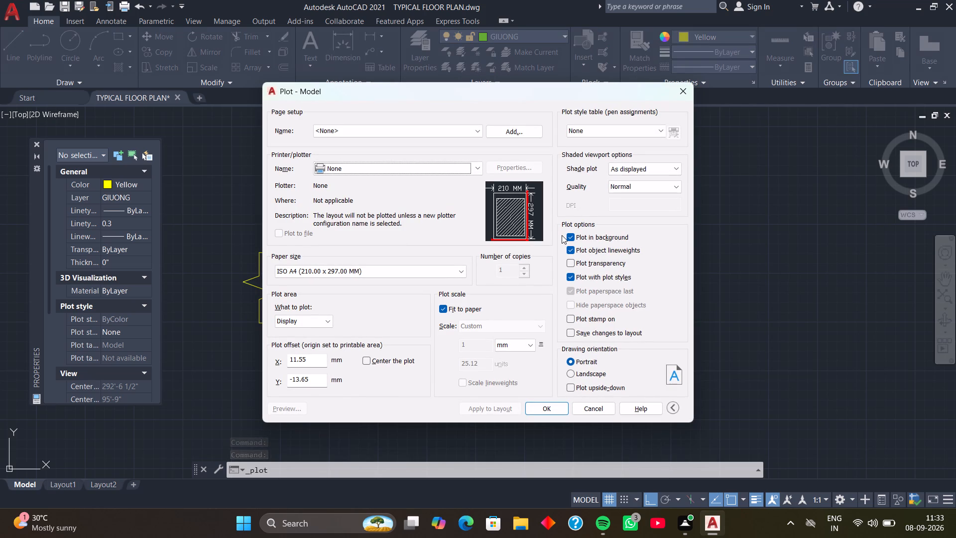
click(475, 131)
click(475, 131)
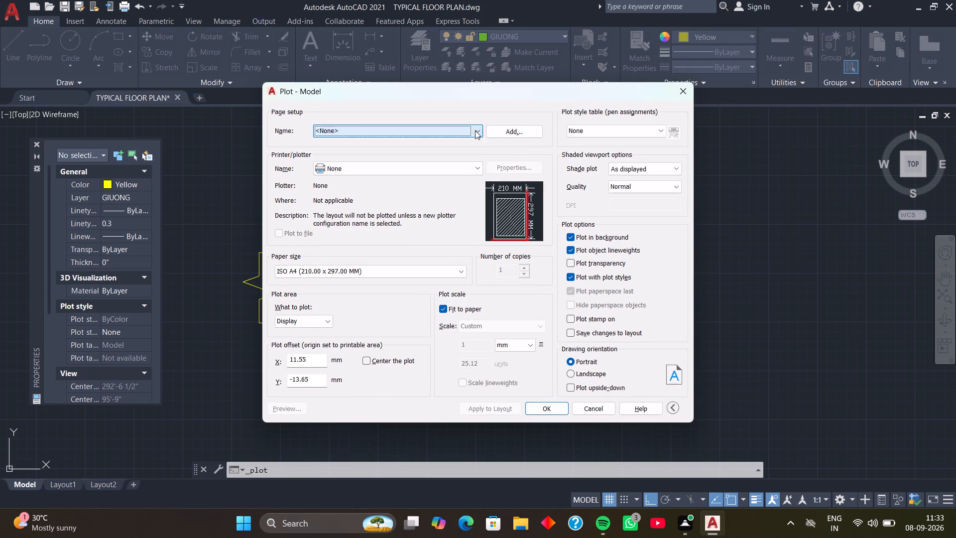
click(508, 131)
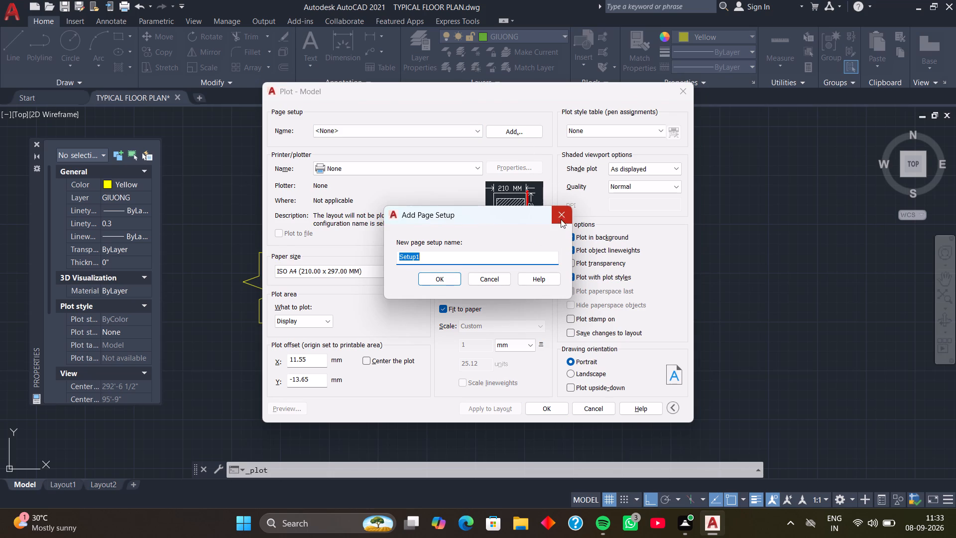
click(562, 216)
click(476, 129)
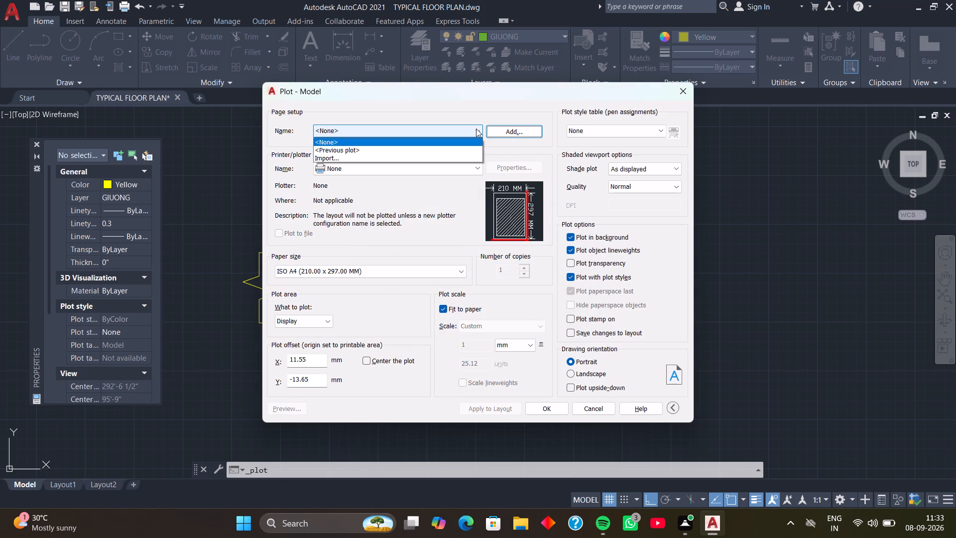
click(450, 146)
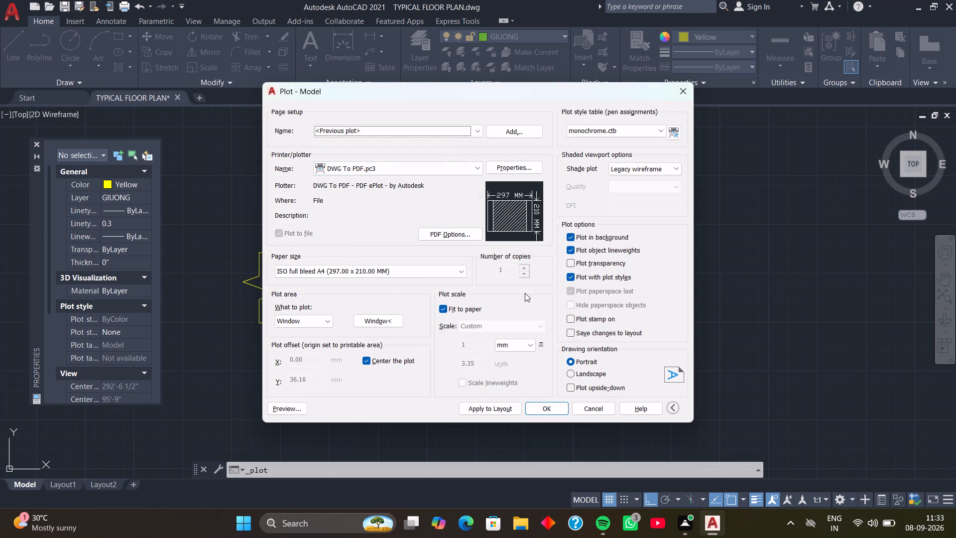
click(530, 347)
click(524, 356)
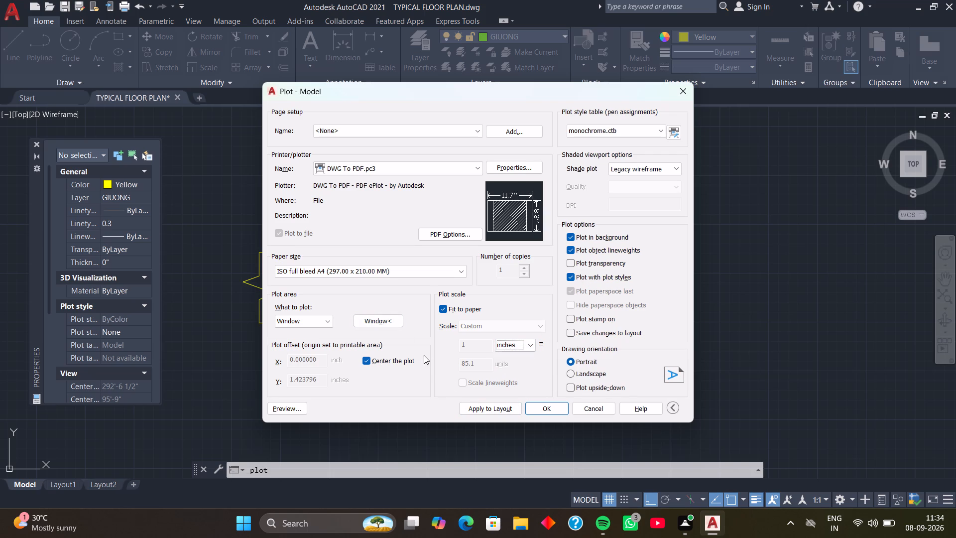
Define the plot area as a window around the whole site layout with its roads and dimensions, and apply the settings to the layout.
click(390, 320)
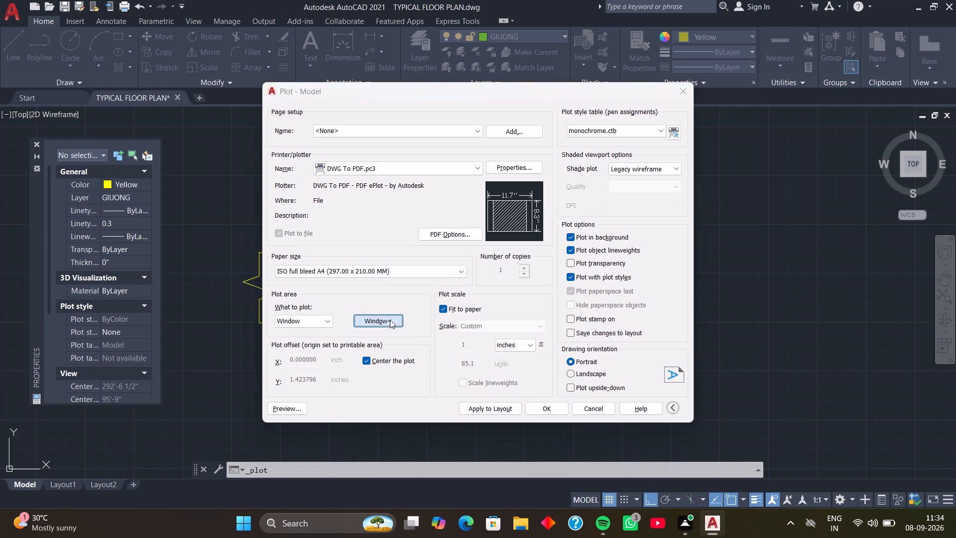
middle_drag(385, 306, 462, 307)
middle_drag(420, 273, 439, 342)
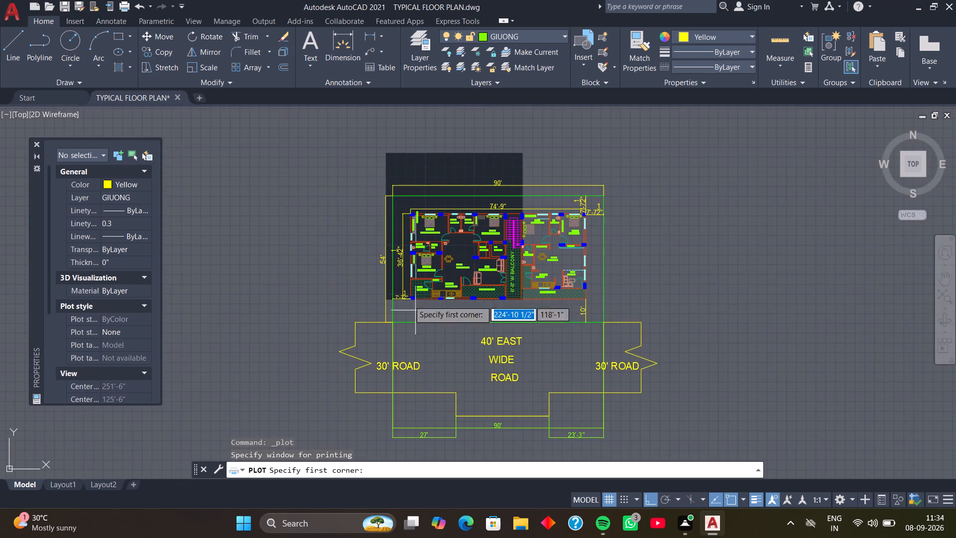
click(305, 163)
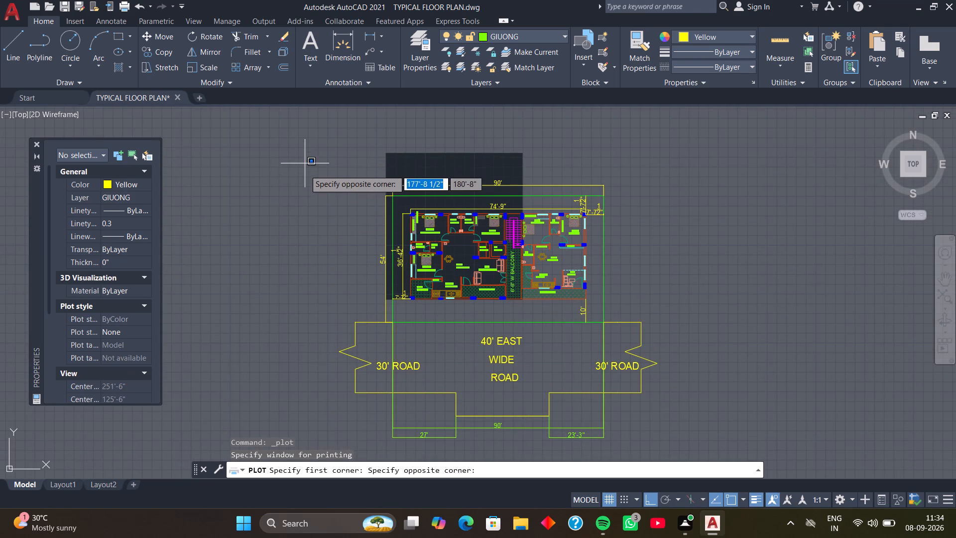
scroll(514, 396, down, 2)
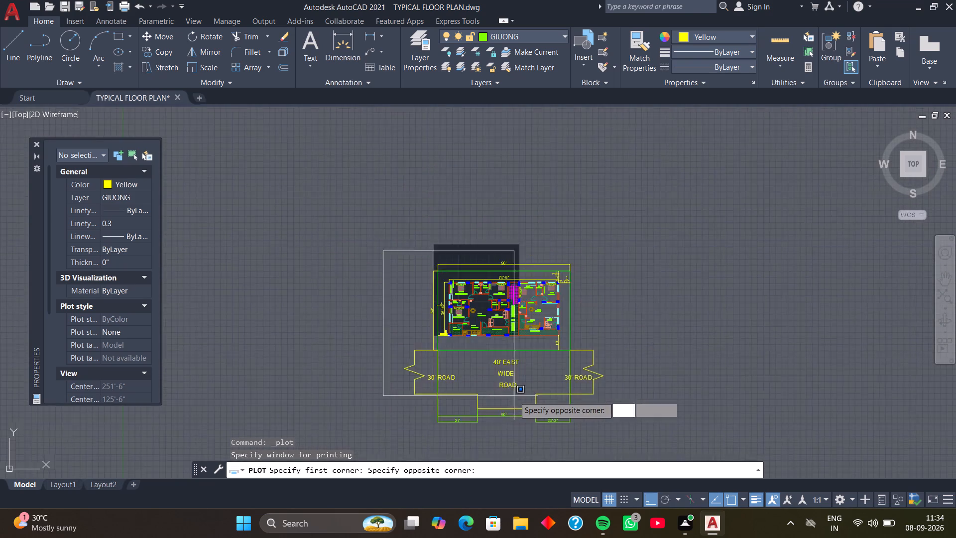
scroll(514, 396, down, 1)
middle_drag(514, 396, 414, 292)
scroll(426, 292, up, 2)
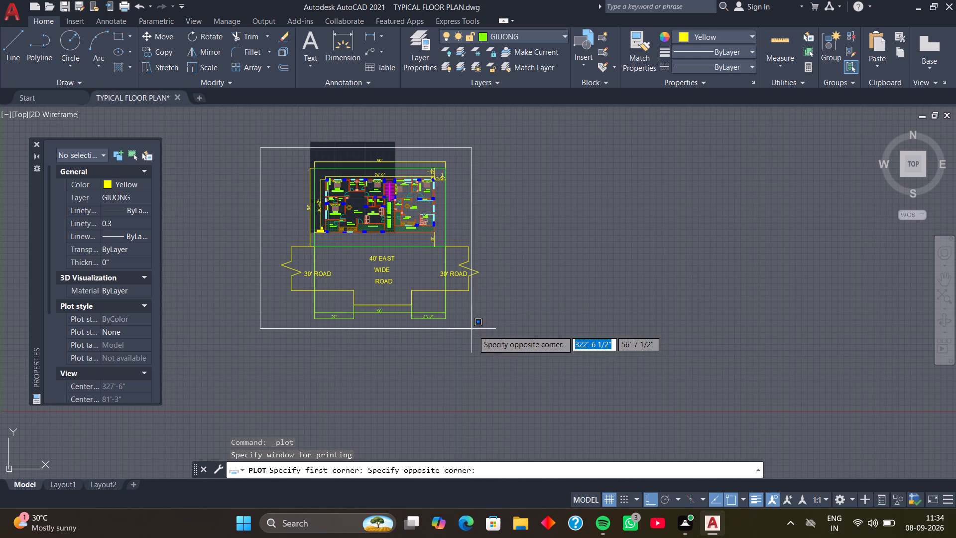
click(493, 342)
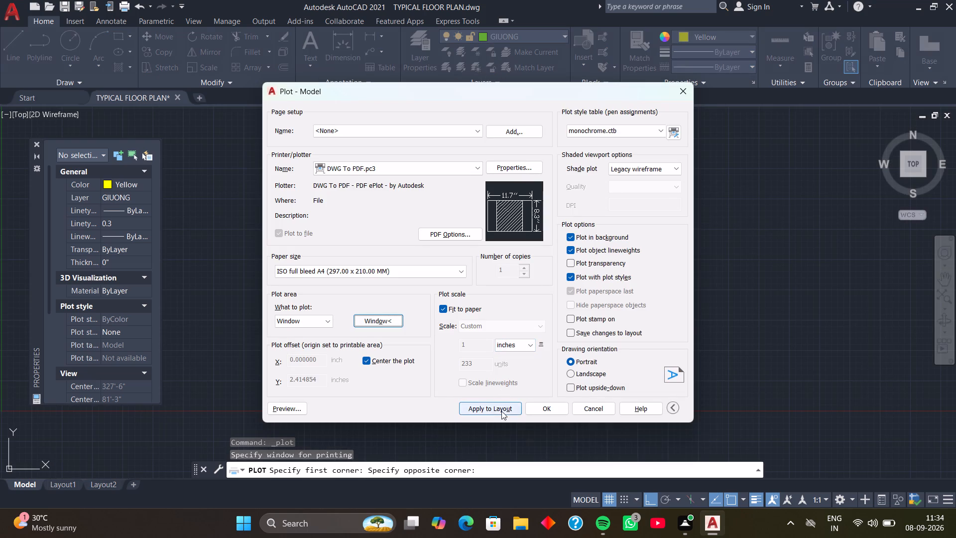
click(501, 411)
Preview the plot and examine the floor plan's rooms, the dimensions and the sheet's placement on the page.
click(298, 407)
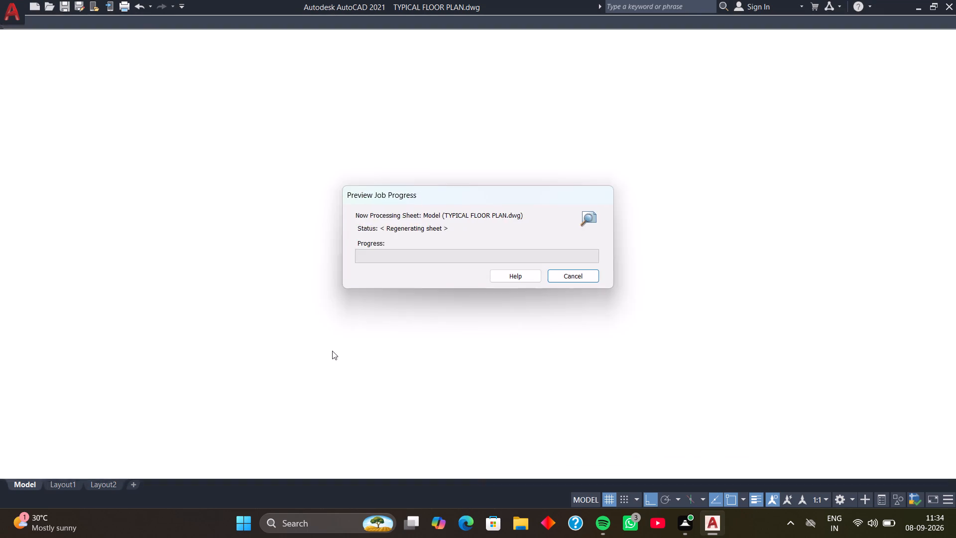
scroll(472, 239, up, 4)
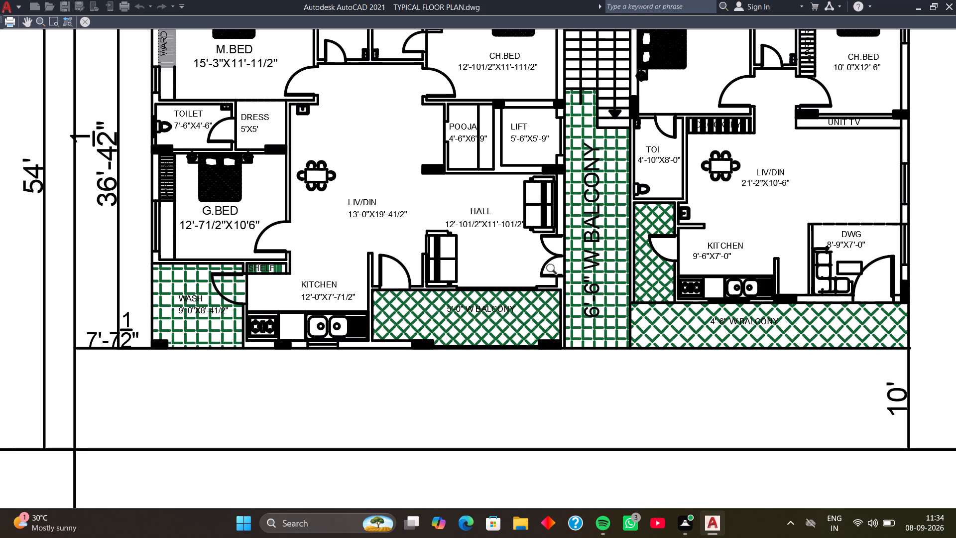
scroll(632, 262, up, 3)
scroll(624, 243, down, 2)
scroll(468, 169, up, 3)
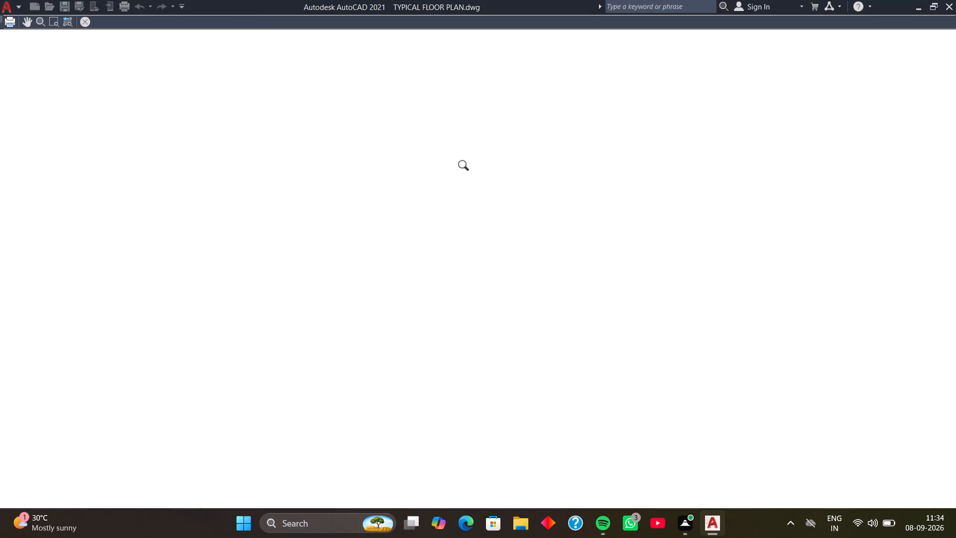
scroll(416, 148, up, 2)
scroll(430, 154, down, 2)
scroll(494, 192, down, 2)
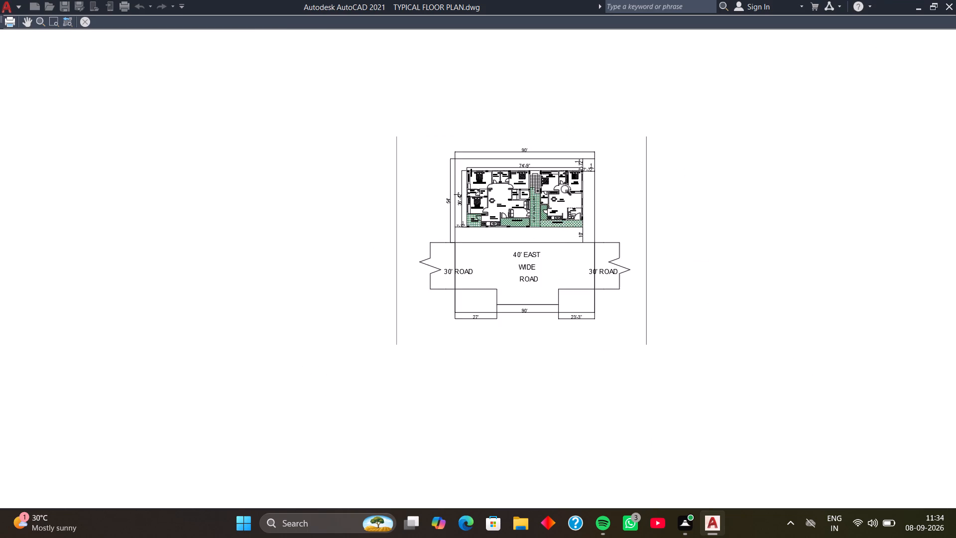
scroll(590, 187, up, 3)
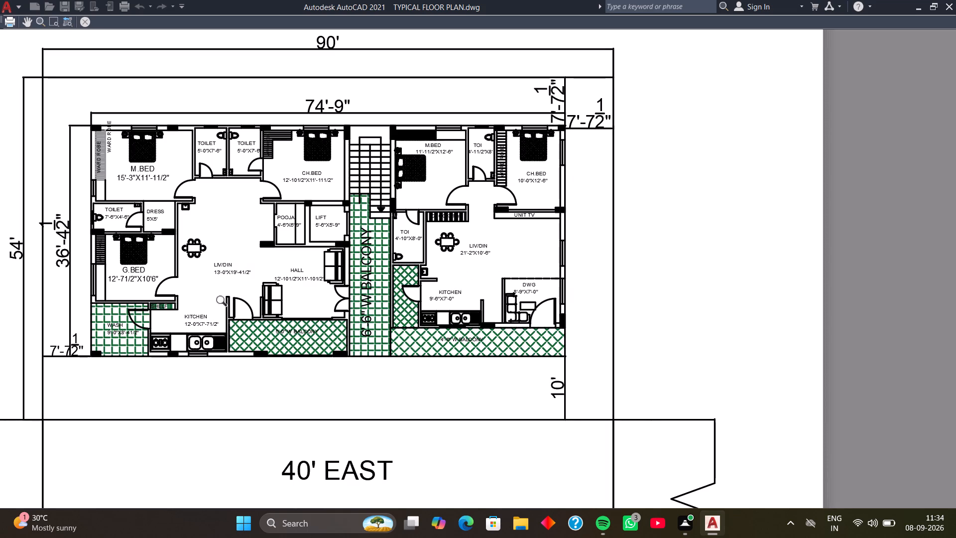
scroll(169, 314, up, 3)
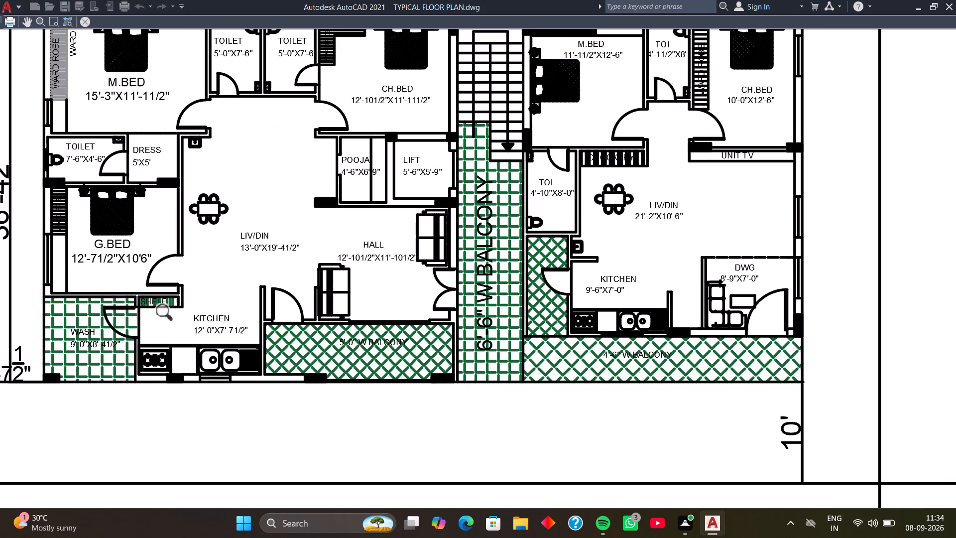
scroll(169, 315, down, 4)
middle_drag(193, 339, 244, 287)
middle_drag(253, 283, 282, 283)
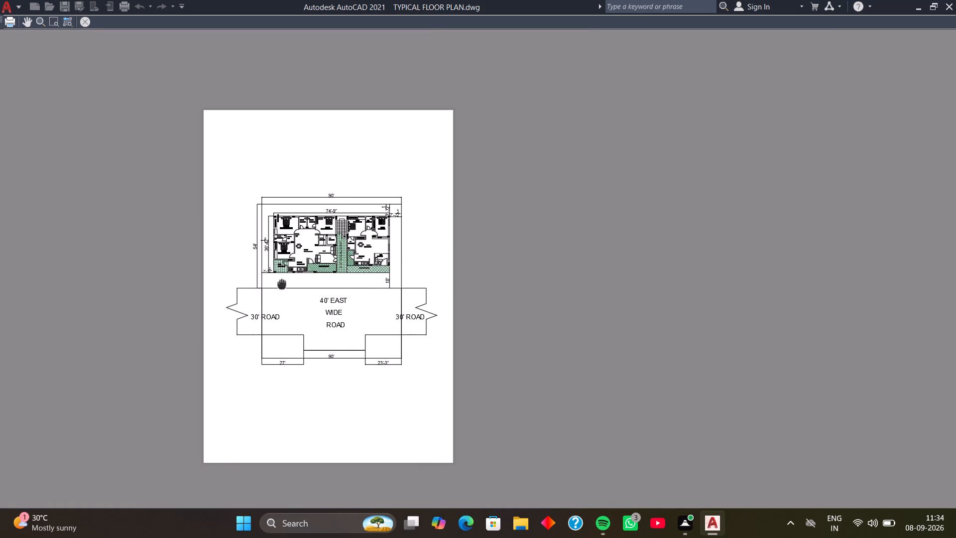
middle_drag(282, 283, 353, 265)
click(86, 22)
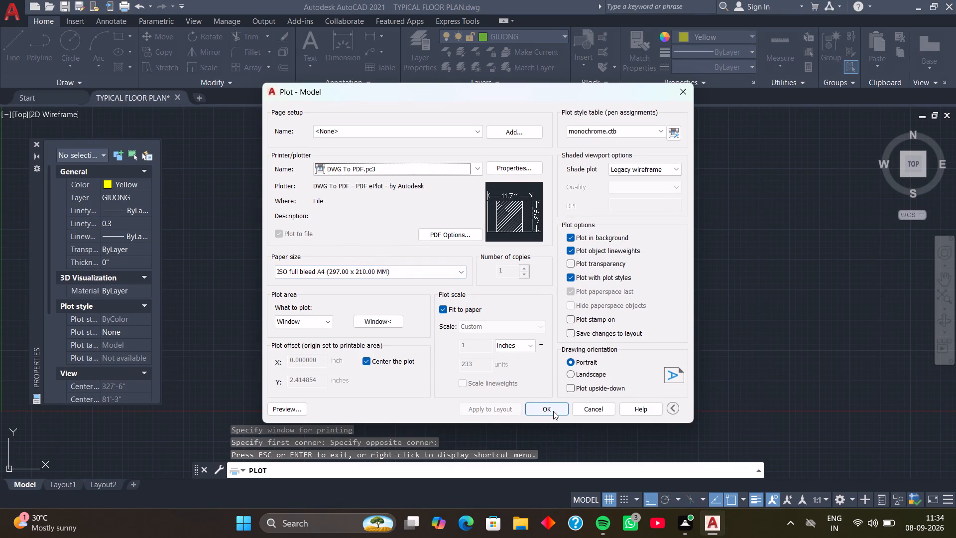
Plot the layout to TYPICAL FLOOR PLAN-Model.pdf, saved in the Autocad folder inside cad desk on the C: drive.
click(553, 411)
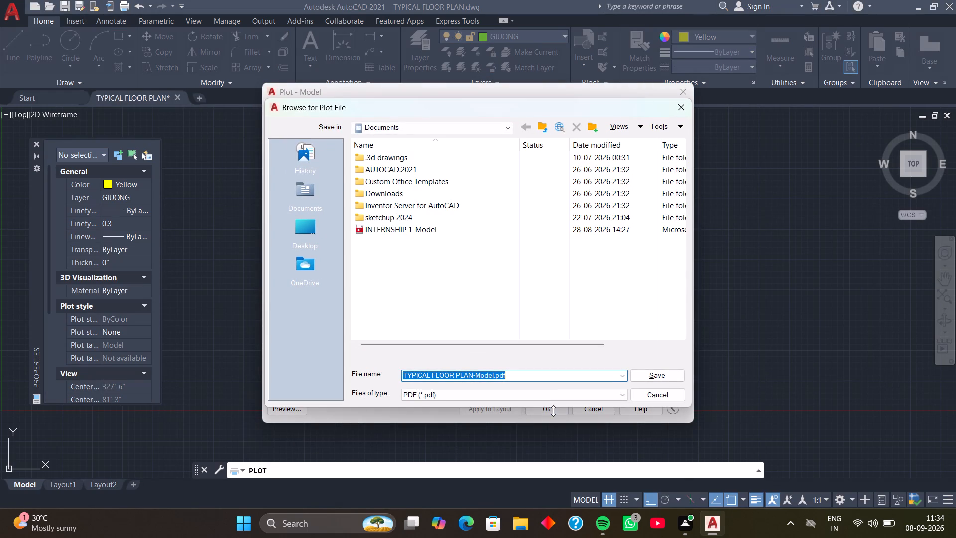
click(510, 126)
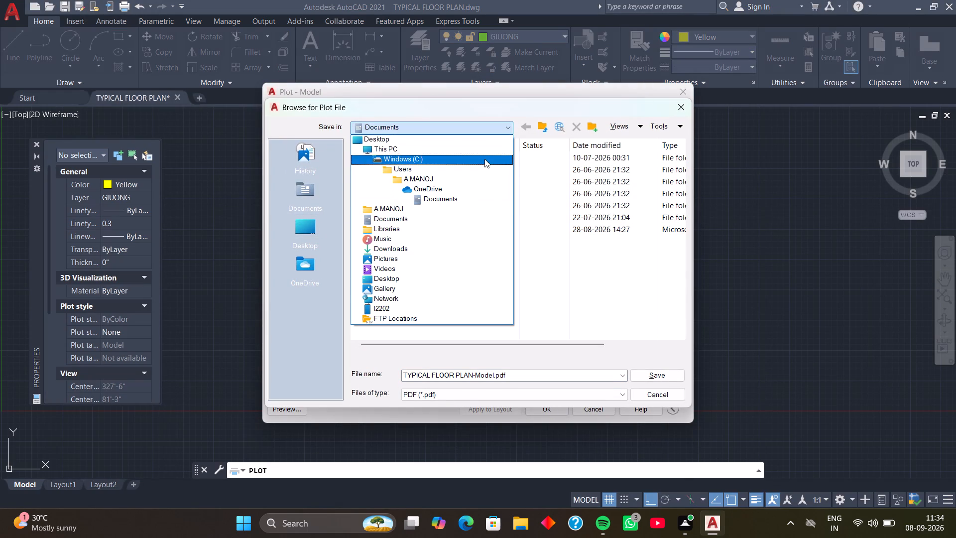
click(474, 155)
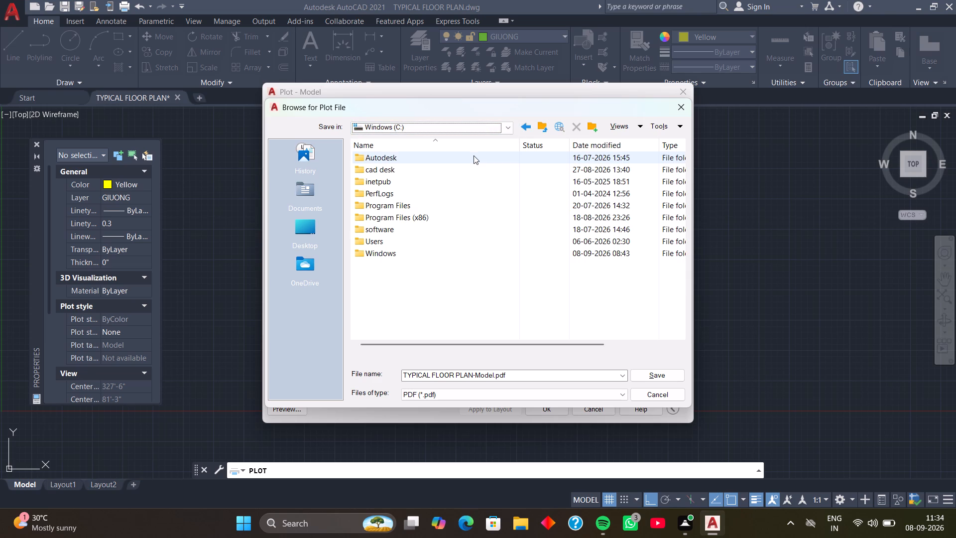
double_click(473, 166)
double_click(473, 159)
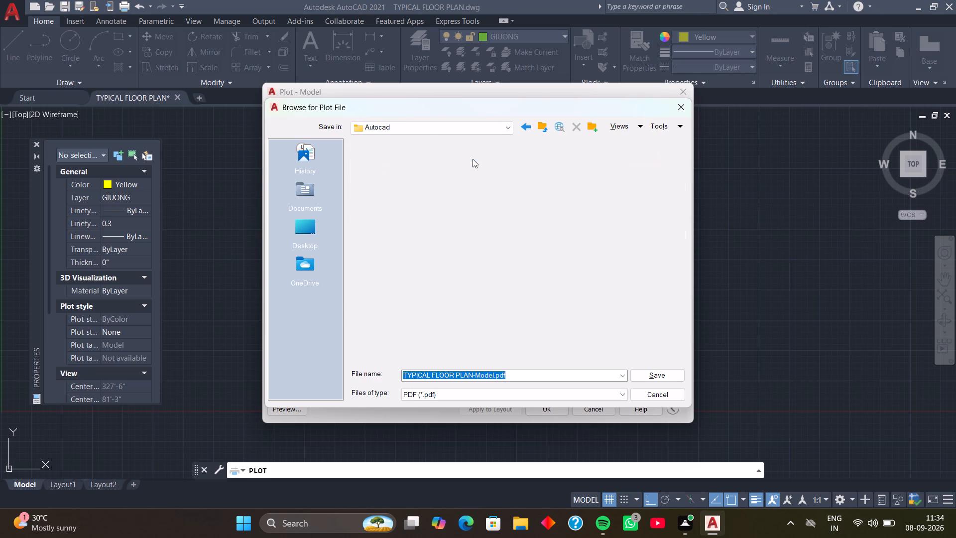
click(653, 378)
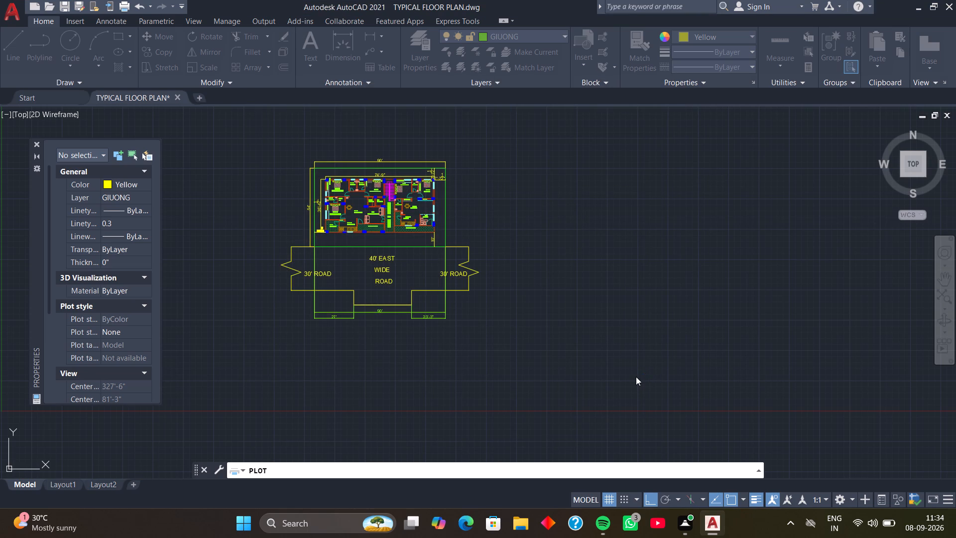
Query the drawing's log file name with the LOGFILENAME variable.
click(302, 470)
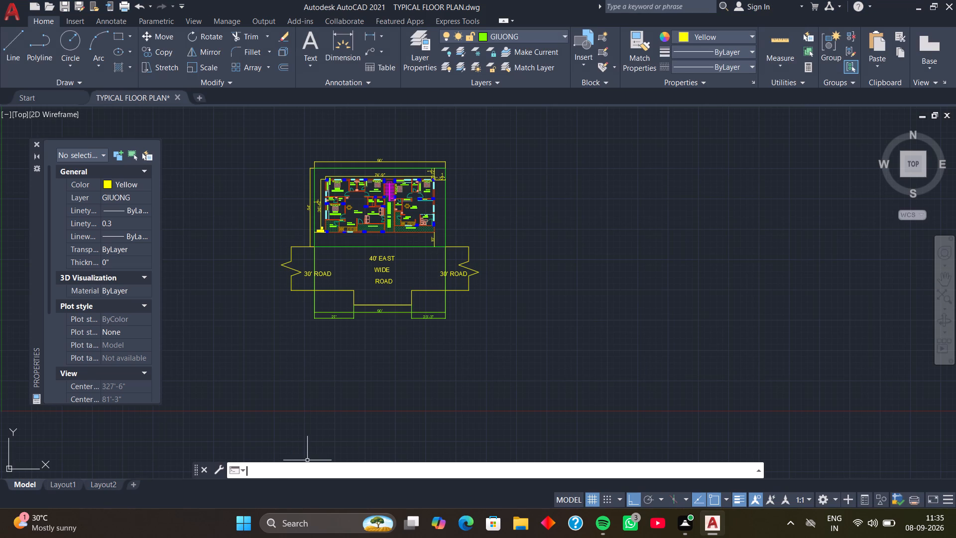
text(LOG)
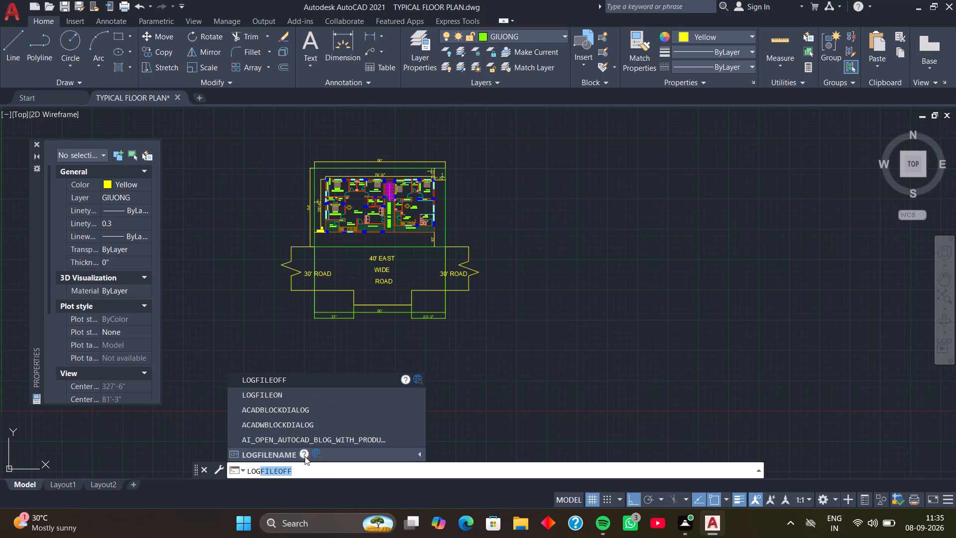
click(285, 455)
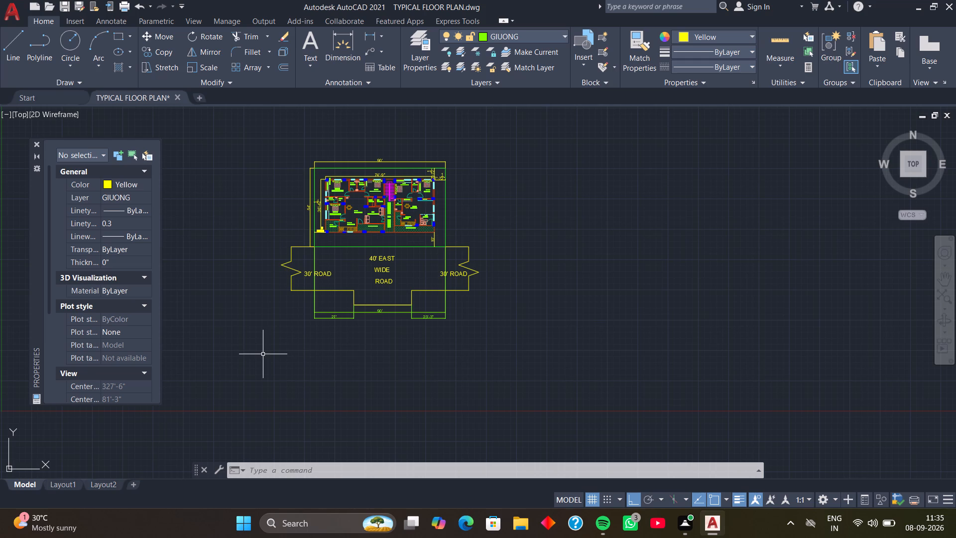
Save the typical floor plan drawing and close AutoCAD.
key(ctrl+s)
key(ctrl+s)
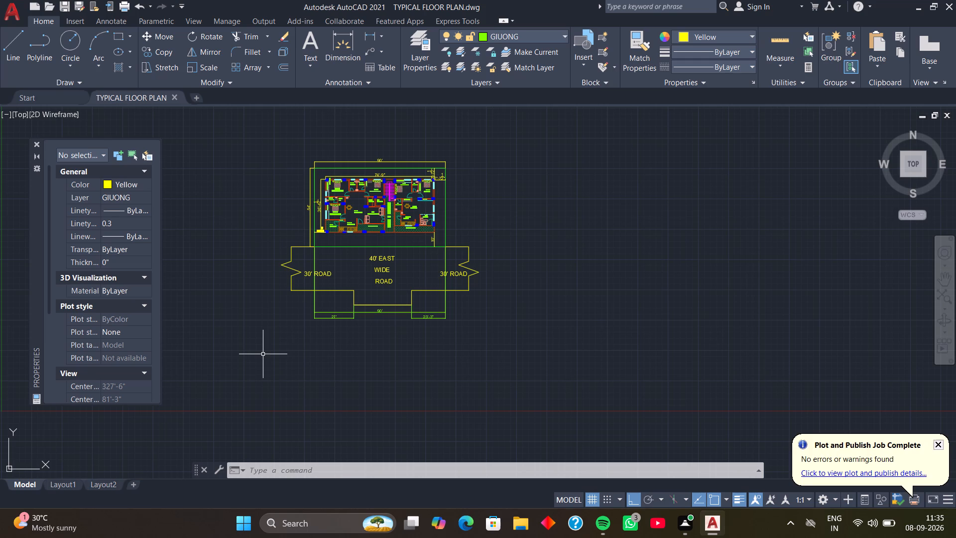
key(ctrl+s)
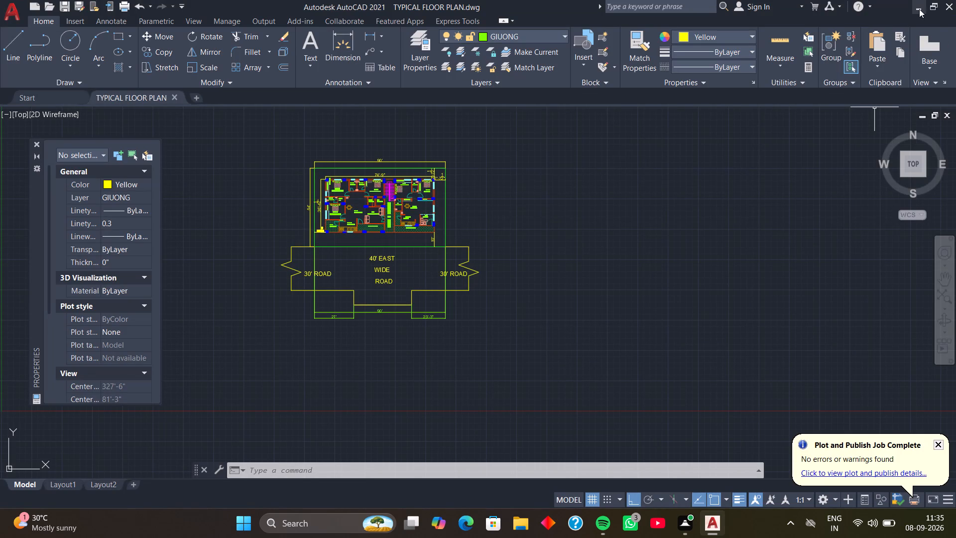
click(948, 8)
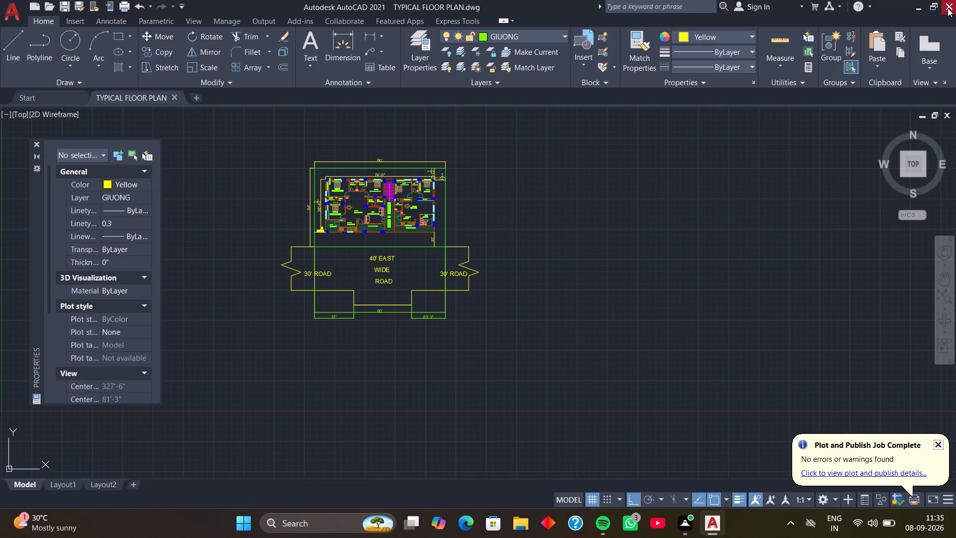